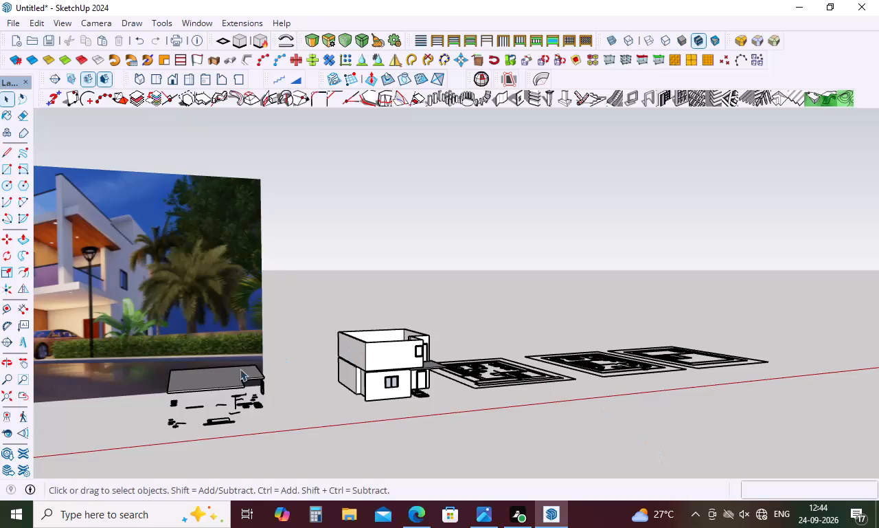
Open the ground-floor group and delete the stray door piece standing away from the house, beside the reference image.
scroll(277, 371, down, 4)
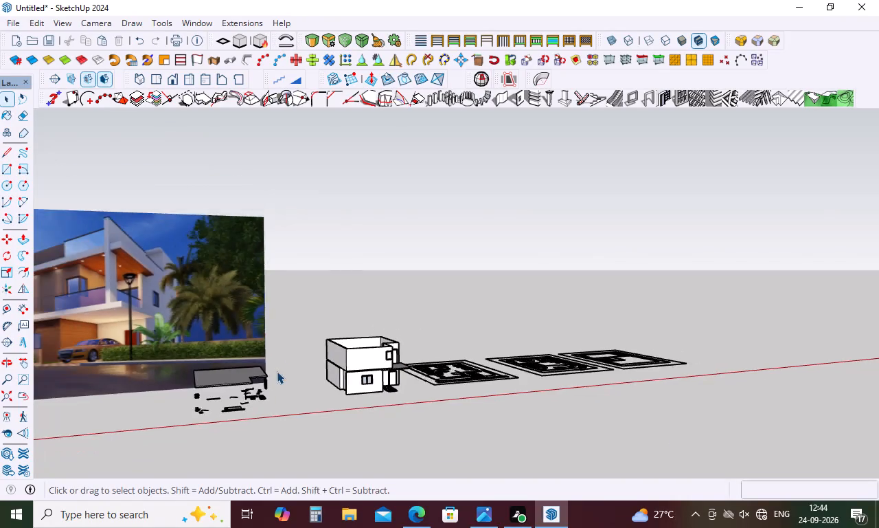
scroll(240, 380, up, 18)
drag(312, 338, 170, 435)
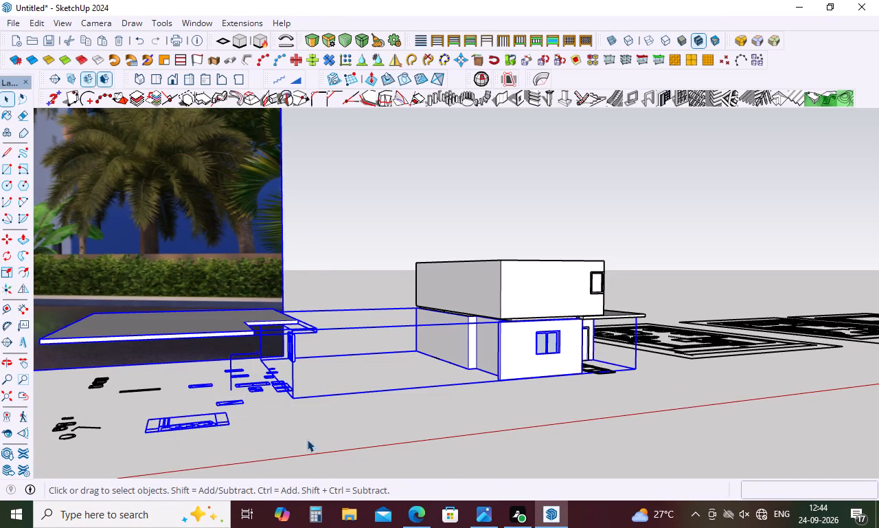
click(437, 426)
double_click(290, 348)
click(290, 348)
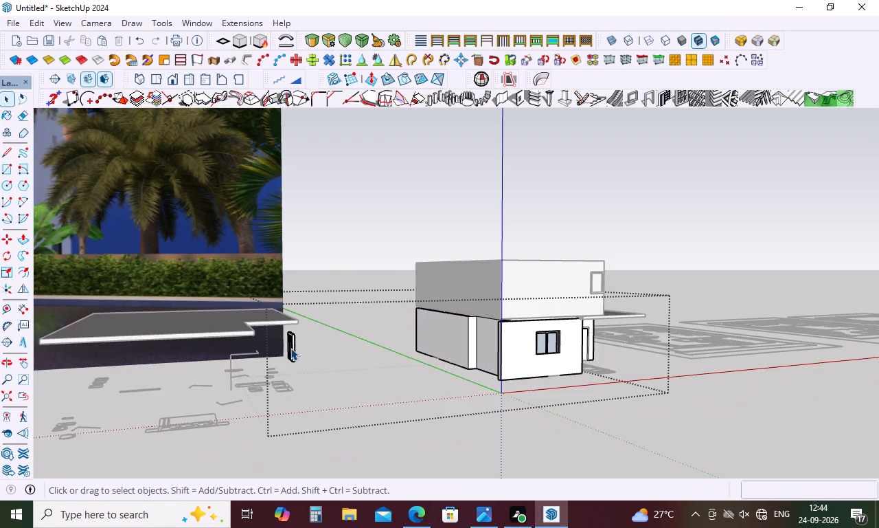
key(Delete)
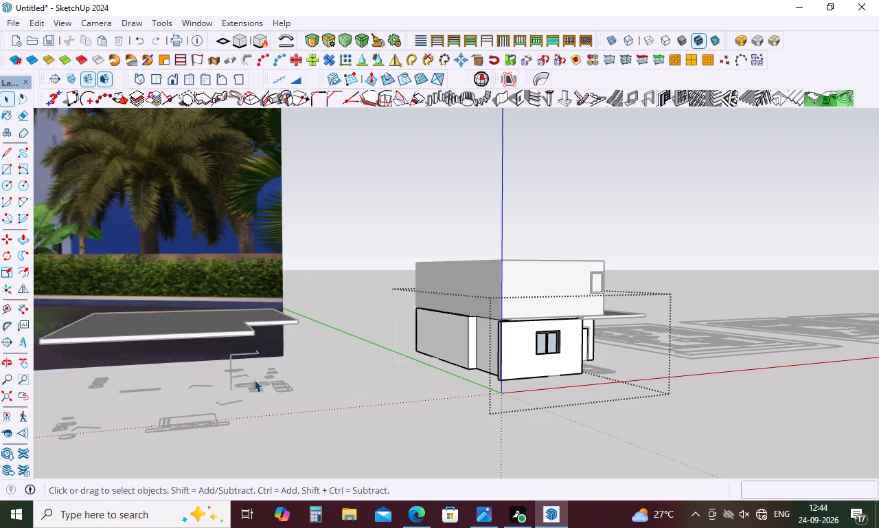
Close the group and delete the leftover linework on the ground below the detached slab.
drag(277, 374, 165, 437)
click(344, 417)
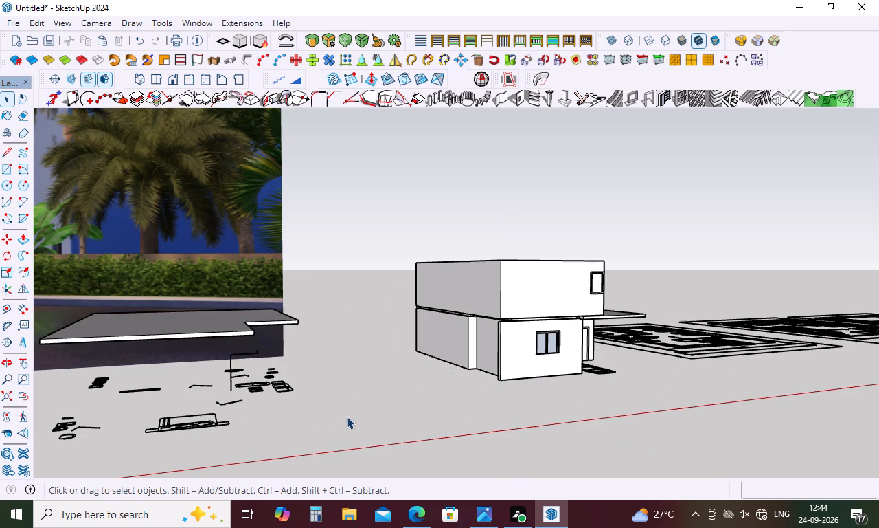
drag(276, 363, 173, 428)
key(Delete)
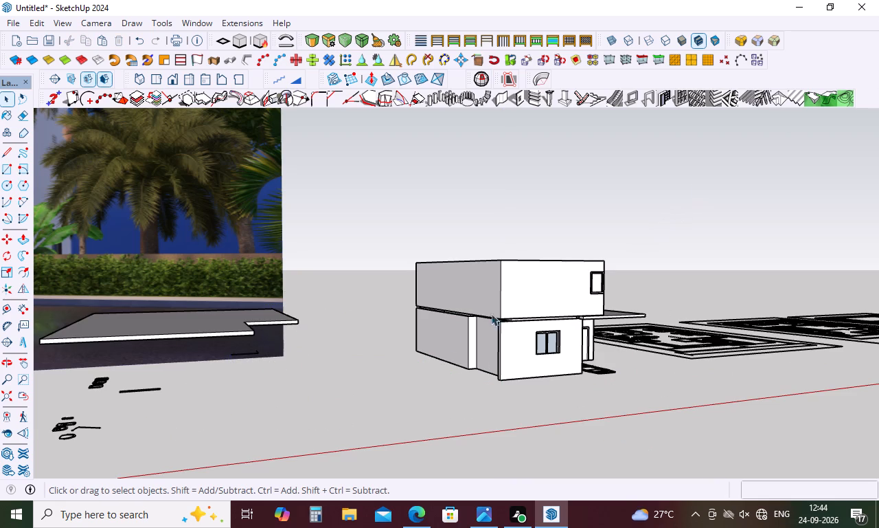
Delete the remaining stray line fragments on the ground in front of the reference image.
click(157, 383)
drag(159, 392, 70, 396)
drag(70, 396, 57, 415)
drag(108, 376, 44, 438)
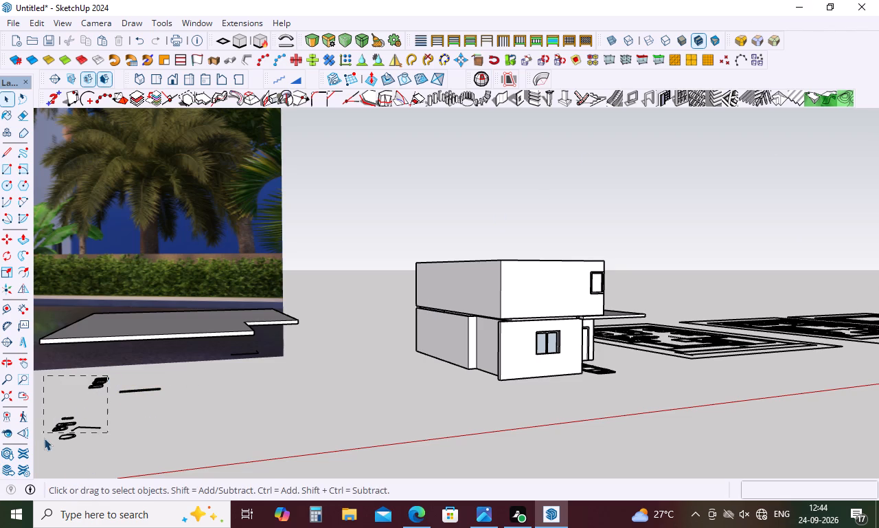
drag(44, 438, 48, 455)
key(Delete)
drag(186, 384, 172, 380)
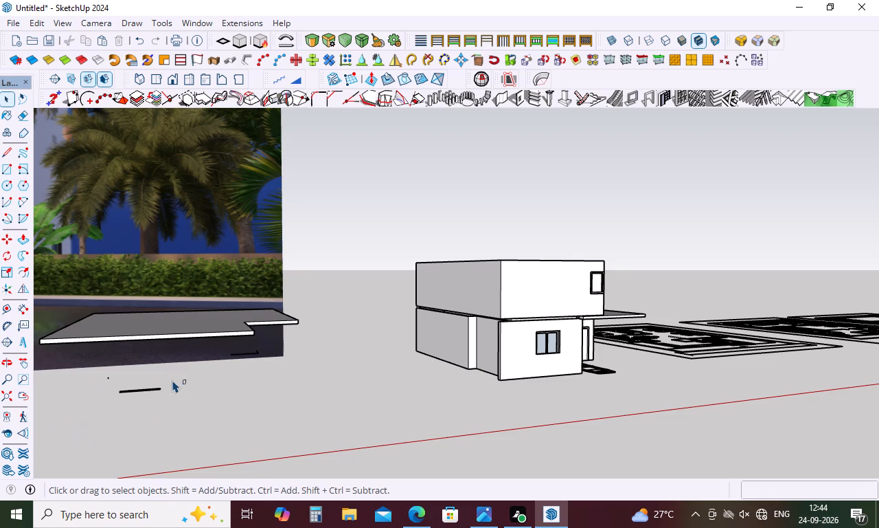
drag(172, 380, 66, 416)
key(Delete)
drag(133, 373, 97, 383)
drag(97, 383, 91, 388)
key(Delete)
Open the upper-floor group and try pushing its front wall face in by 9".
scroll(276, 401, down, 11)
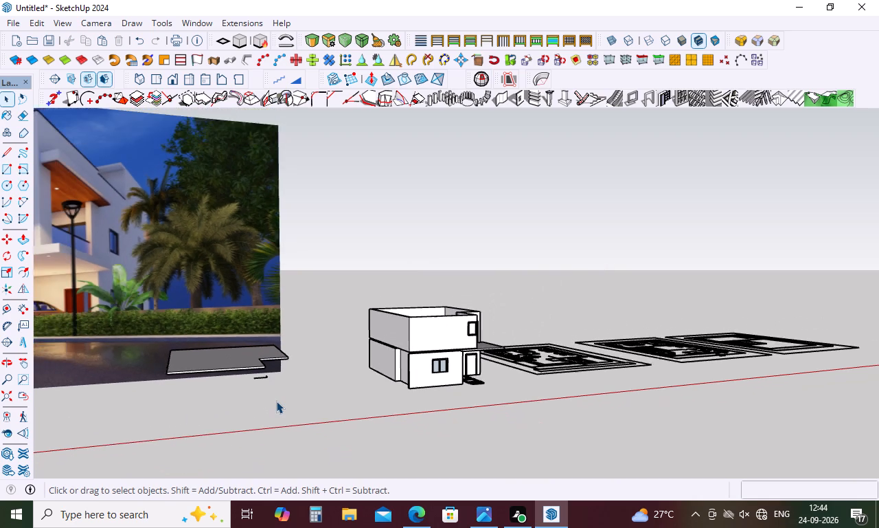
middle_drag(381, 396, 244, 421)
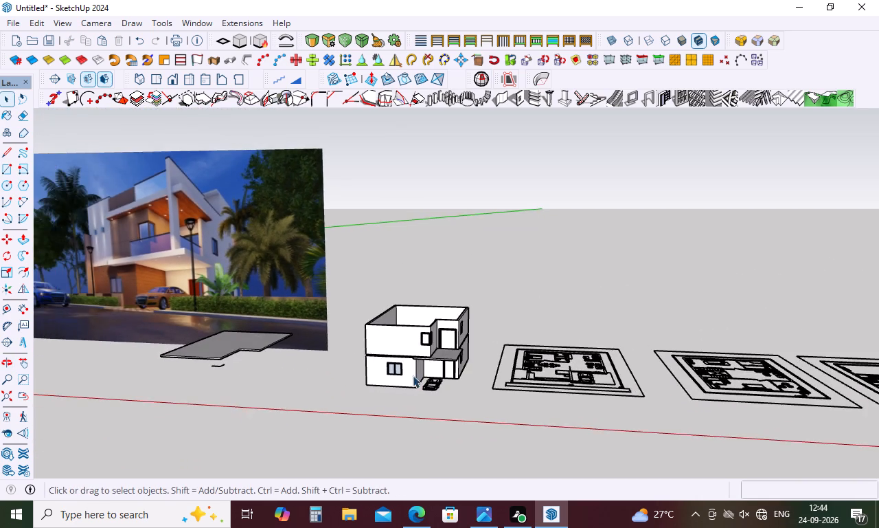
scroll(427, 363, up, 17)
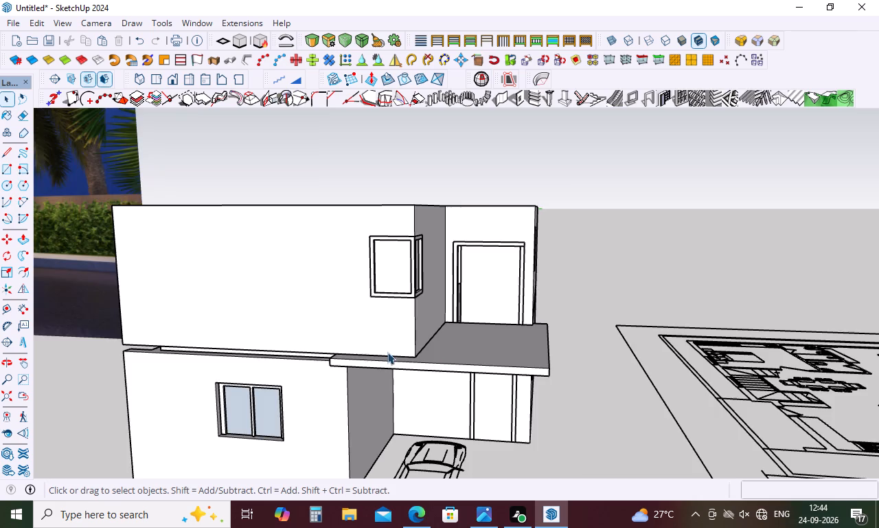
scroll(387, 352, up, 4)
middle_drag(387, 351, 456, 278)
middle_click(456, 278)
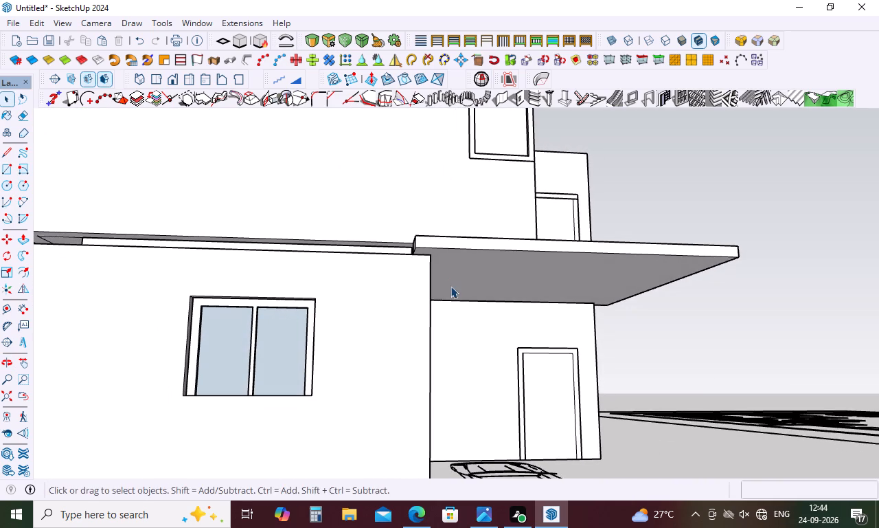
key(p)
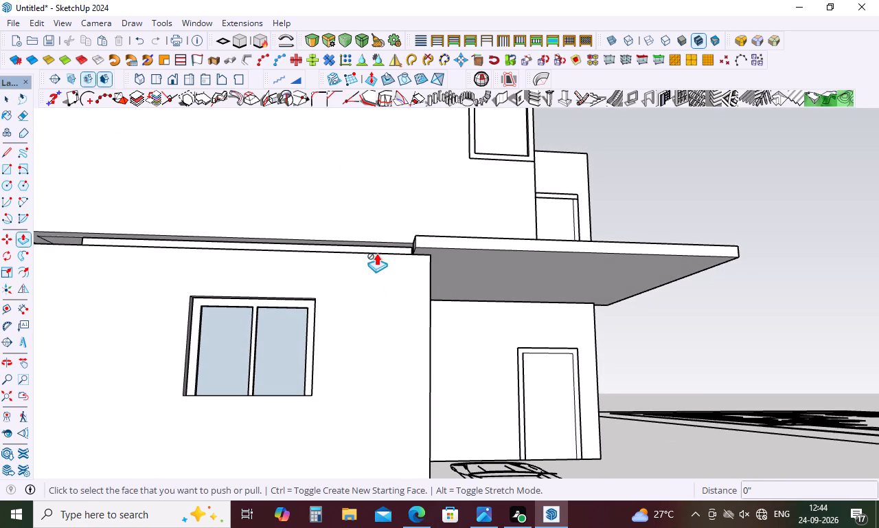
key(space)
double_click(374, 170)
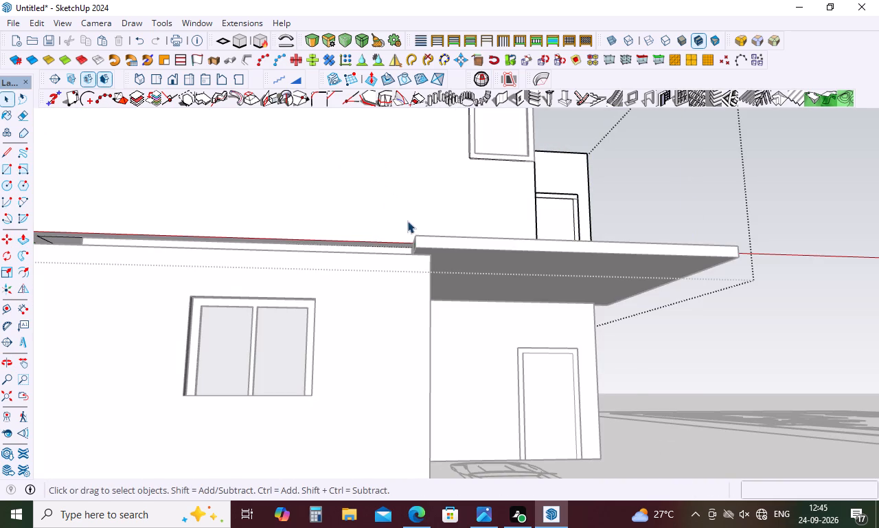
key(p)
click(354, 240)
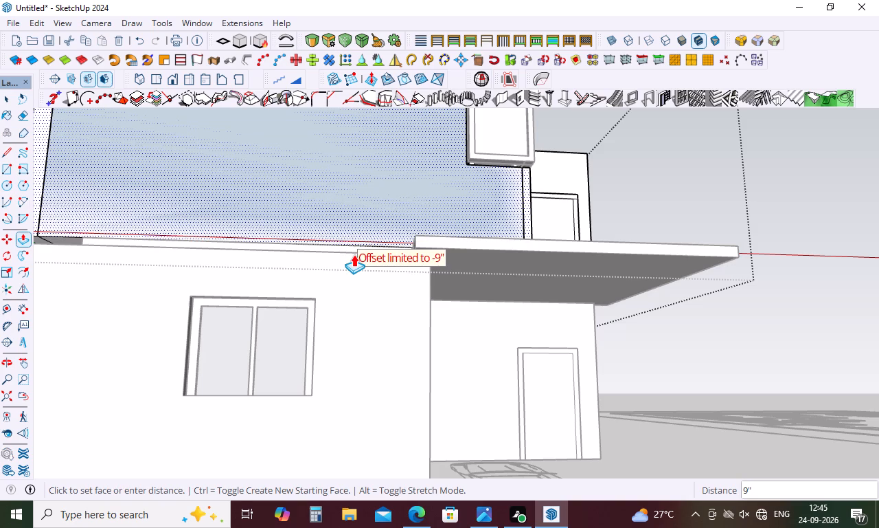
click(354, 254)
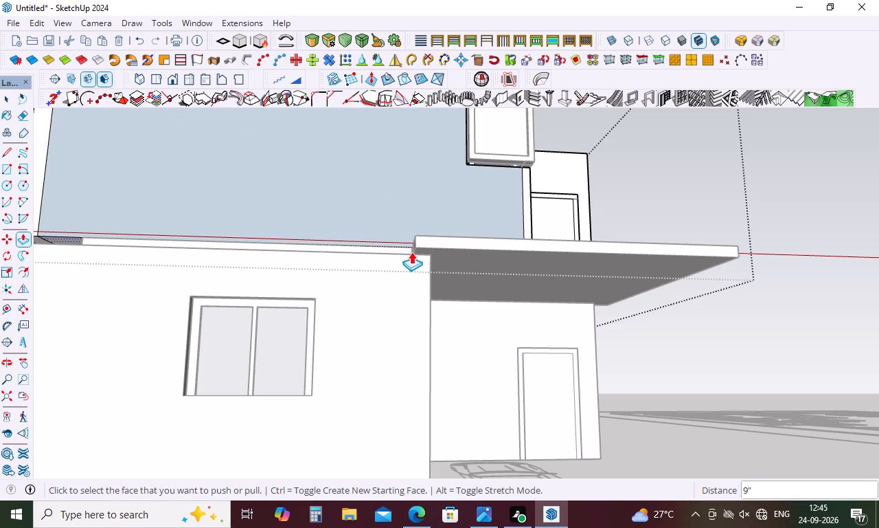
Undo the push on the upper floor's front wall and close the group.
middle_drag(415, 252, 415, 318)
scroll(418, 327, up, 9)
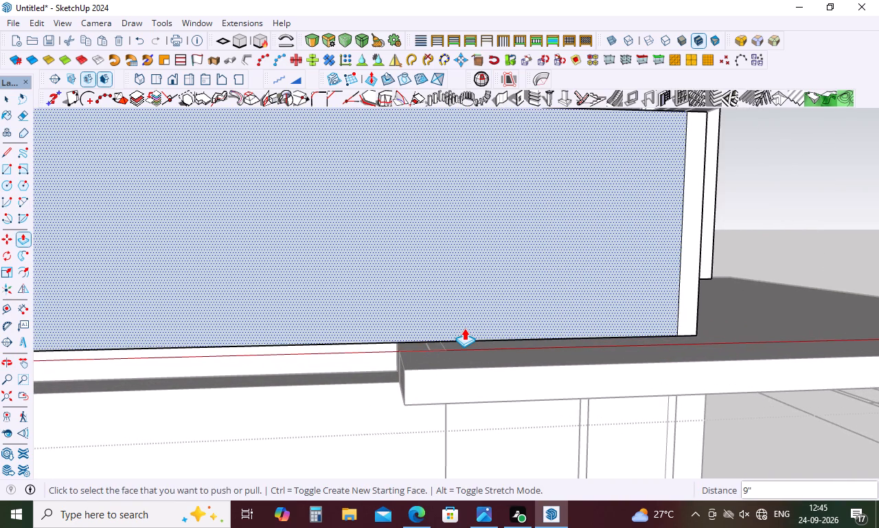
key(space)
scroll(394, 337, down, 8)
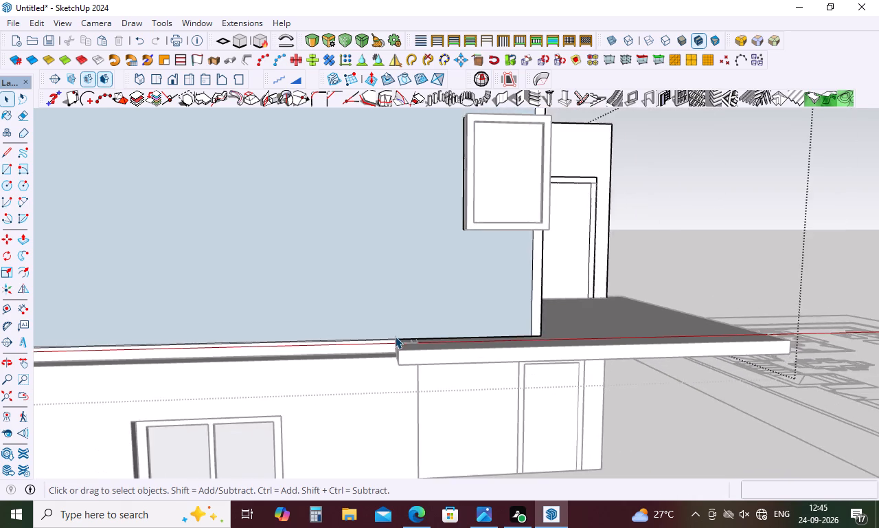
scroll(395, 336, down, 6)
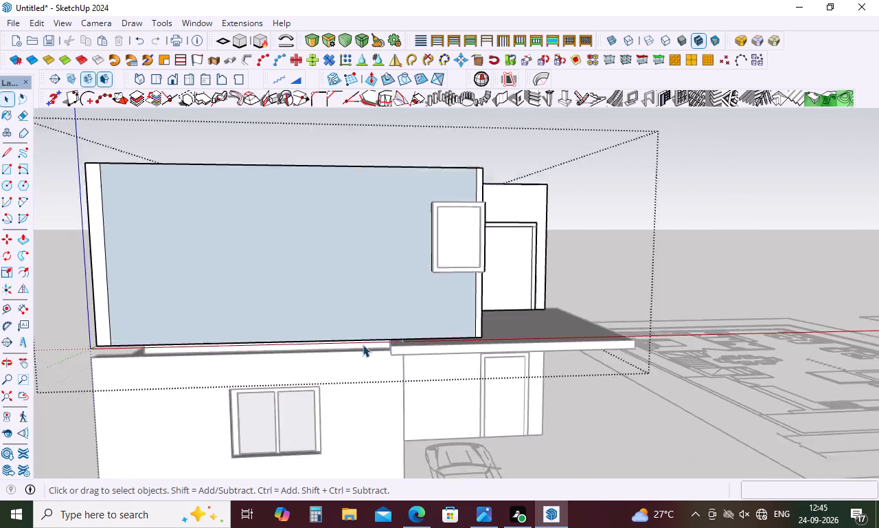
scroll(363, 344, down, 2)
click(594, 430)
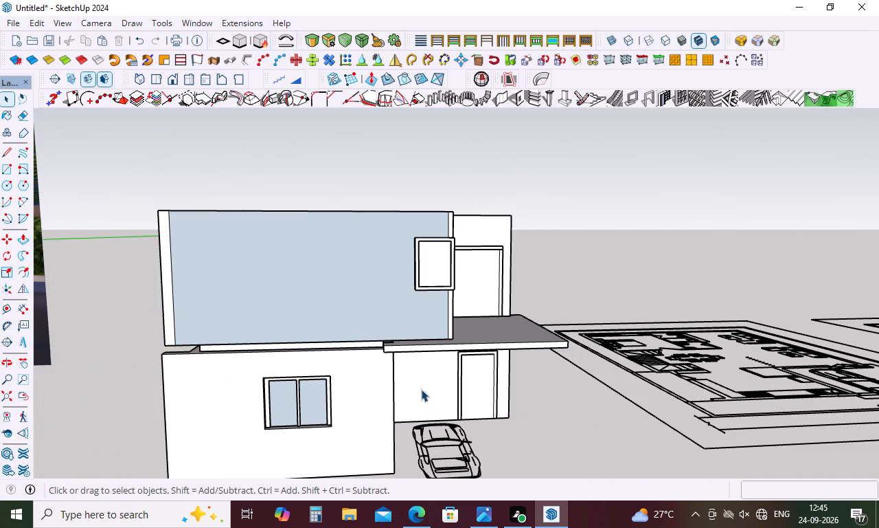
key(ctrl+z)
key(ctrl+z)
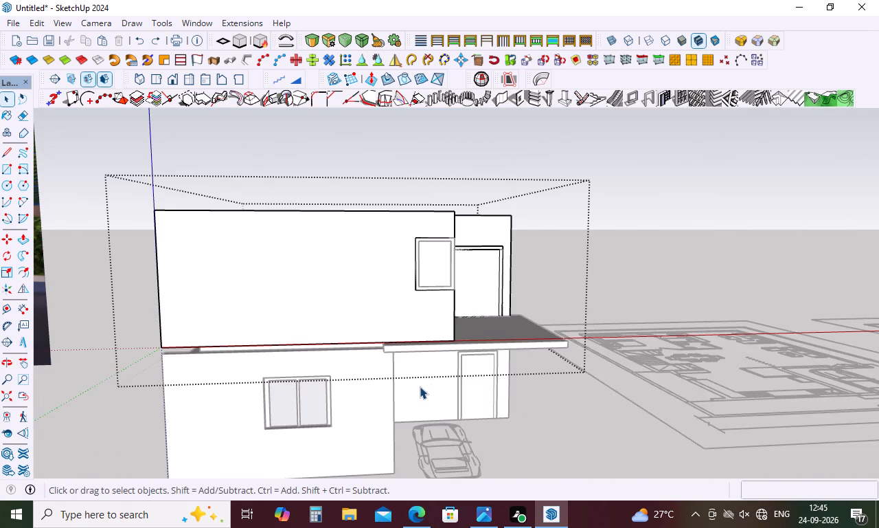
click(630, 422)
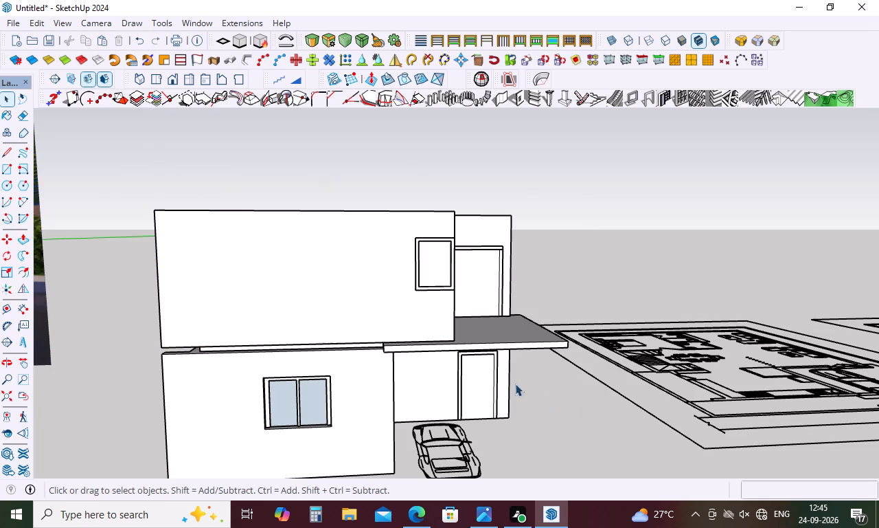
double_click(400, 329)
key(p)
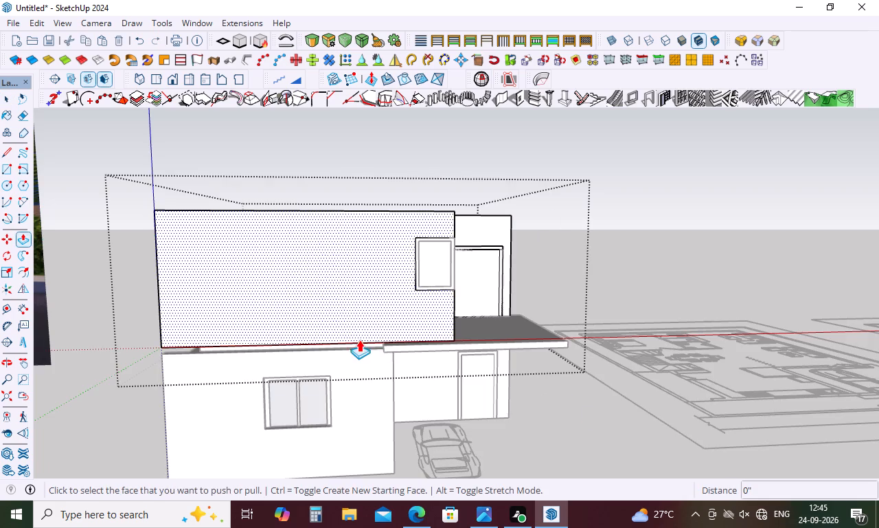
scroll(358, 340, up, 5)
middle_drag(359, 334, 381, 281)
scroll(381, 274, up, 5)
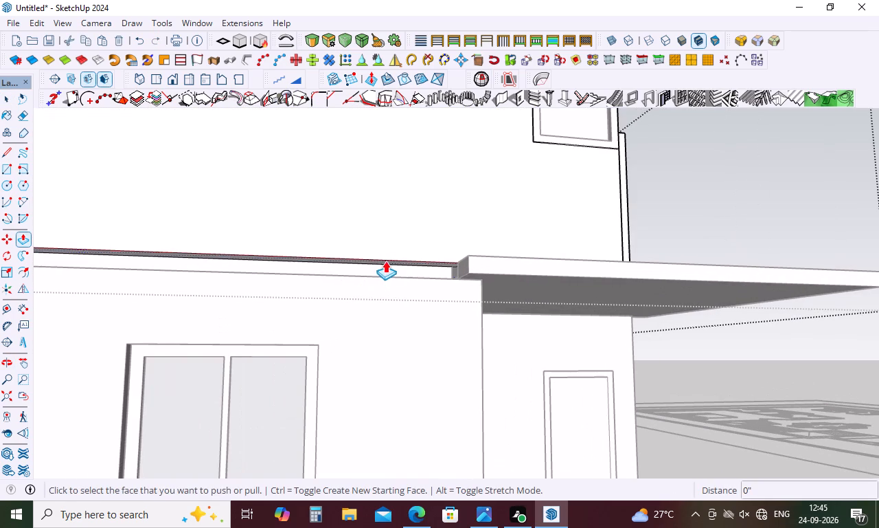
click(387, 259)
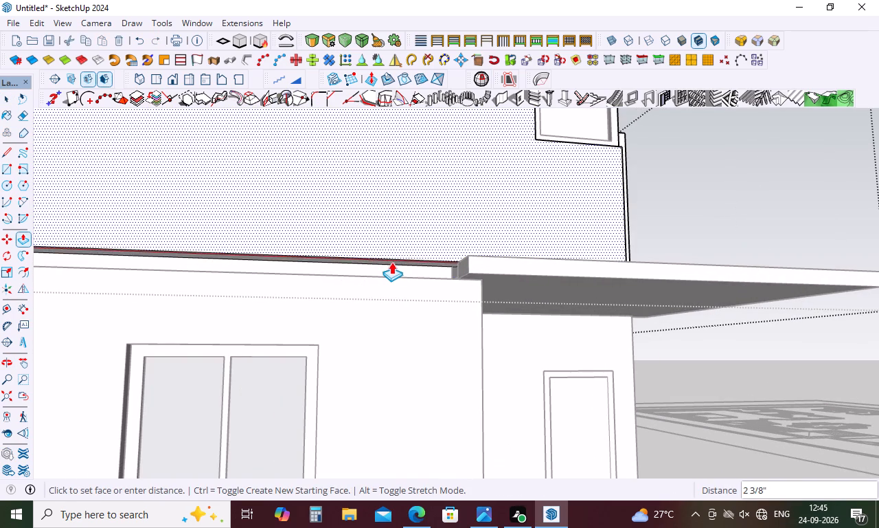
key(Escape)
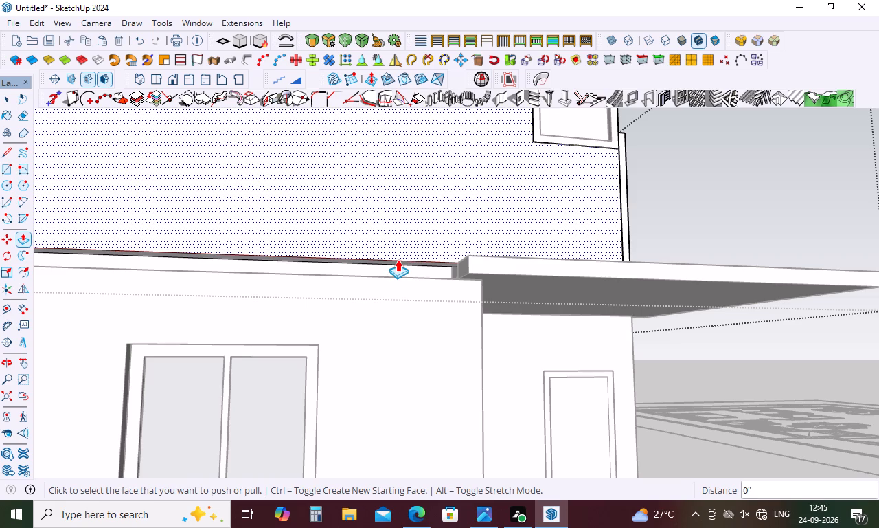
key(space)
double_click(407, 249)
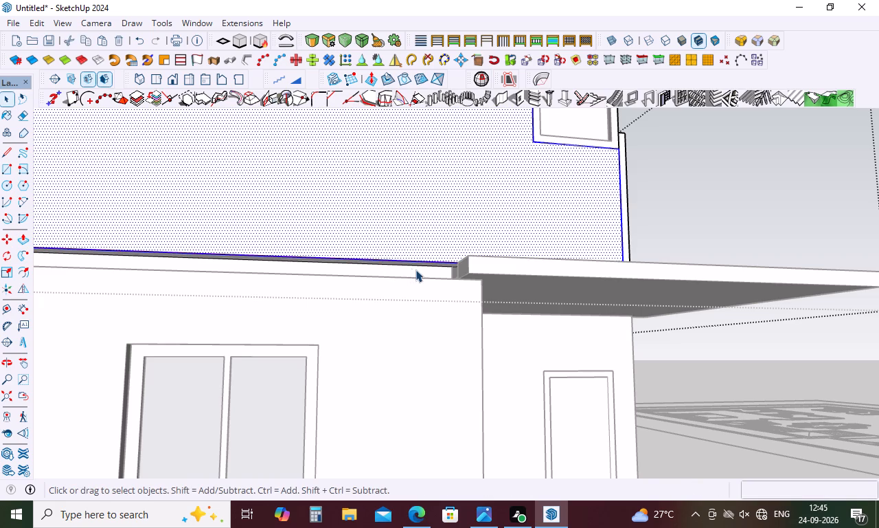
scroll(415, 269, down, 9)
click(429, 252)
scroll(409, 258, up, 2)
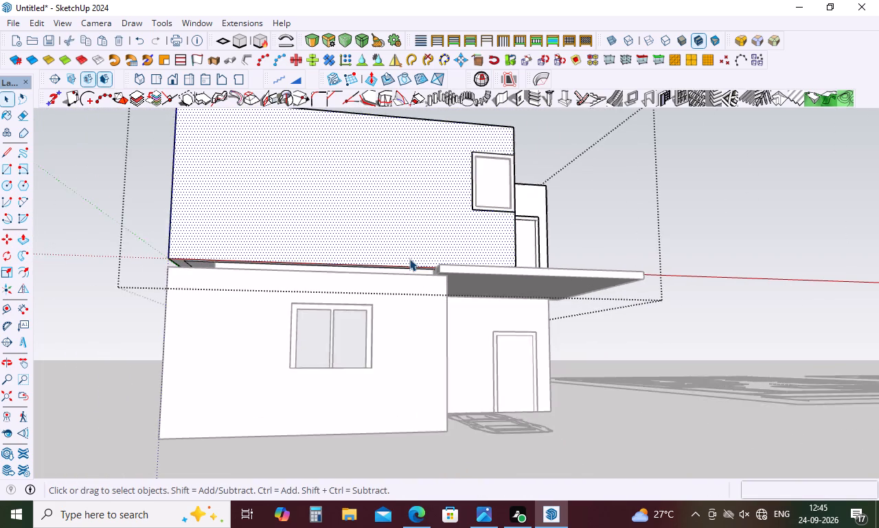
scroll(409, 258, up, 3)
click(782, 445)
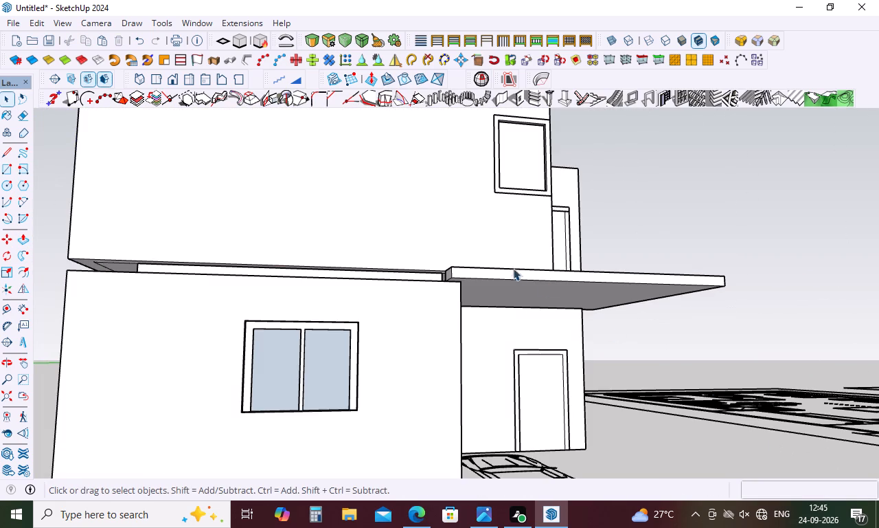
Open the upper-floor group and pull the walls' underside down 6" to close the gap above the ground-floor walls.
double_click(480, 246)
scroll(391, 263, up, 5)
key(p)
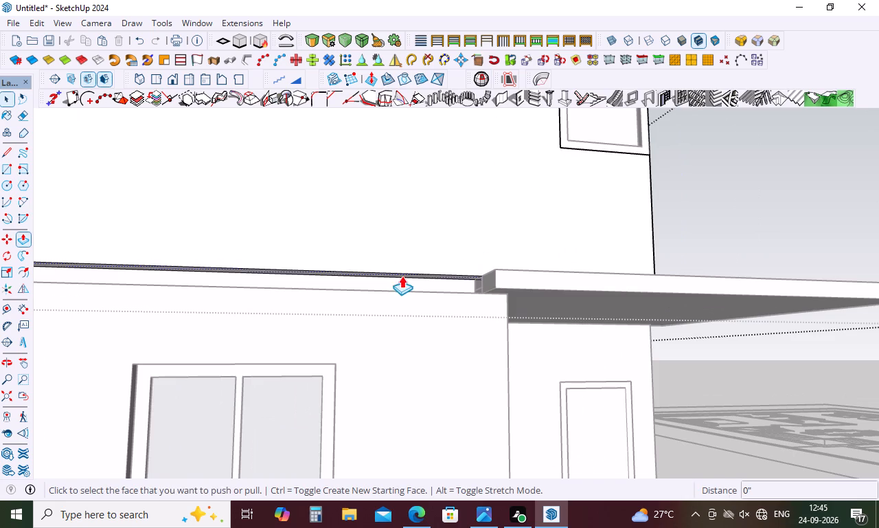
scroll(396, 272, up, 4)
click(397, 279)
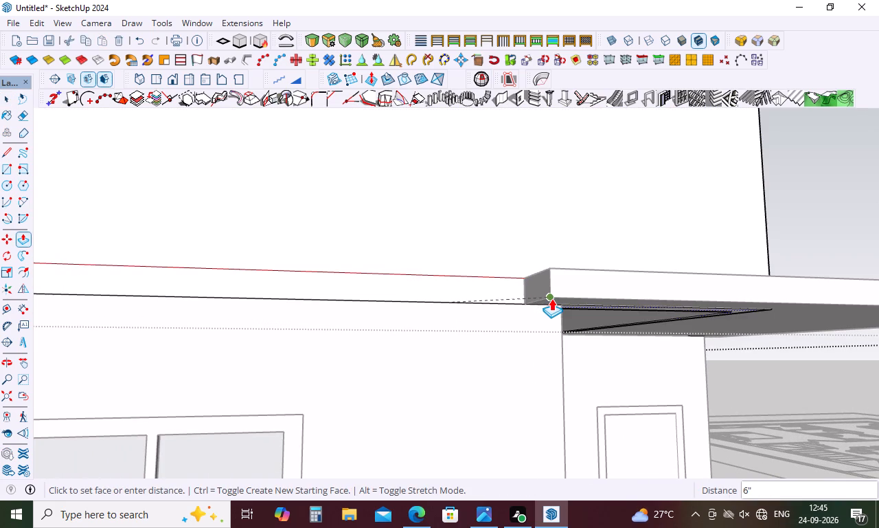
click(556, 298)
scroll(545, 295, down, 11)
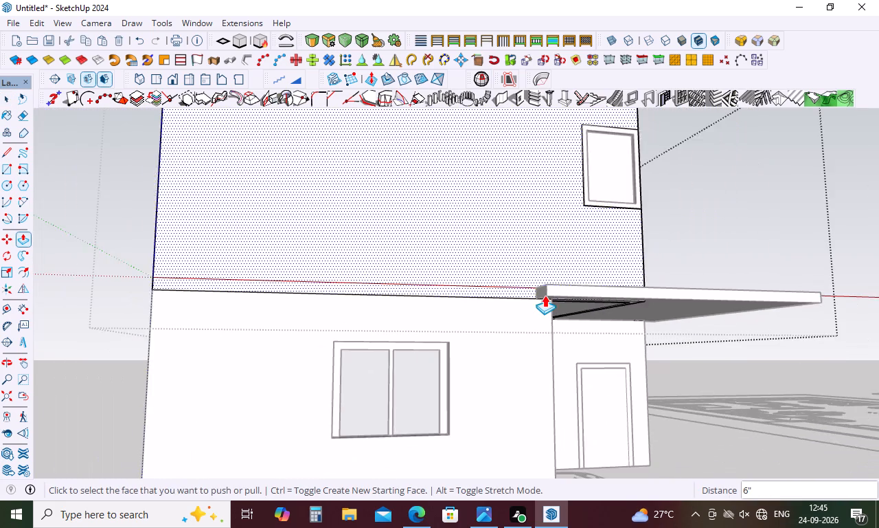
scroll(545, 295, down, 4)
middle_drag(530, 315, 719, 338)
scroll(562, 332, up, 5)
middle_drag(567, 307, 584, 291)
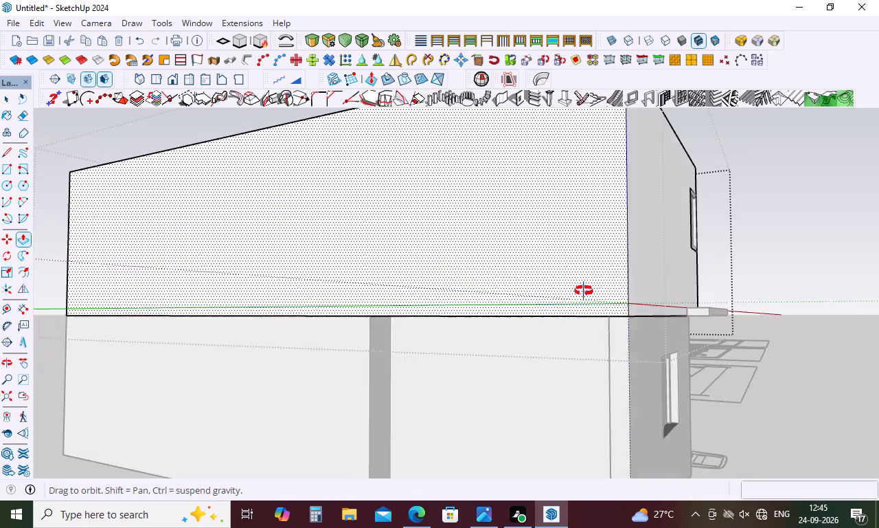
Examine the underside strip above the recessed ground-floor wall and close the upper-floor group.
middle_drag(584, 291, 609, 247)
middle_click(609, 247)
scroll(611, 245, up, 4)
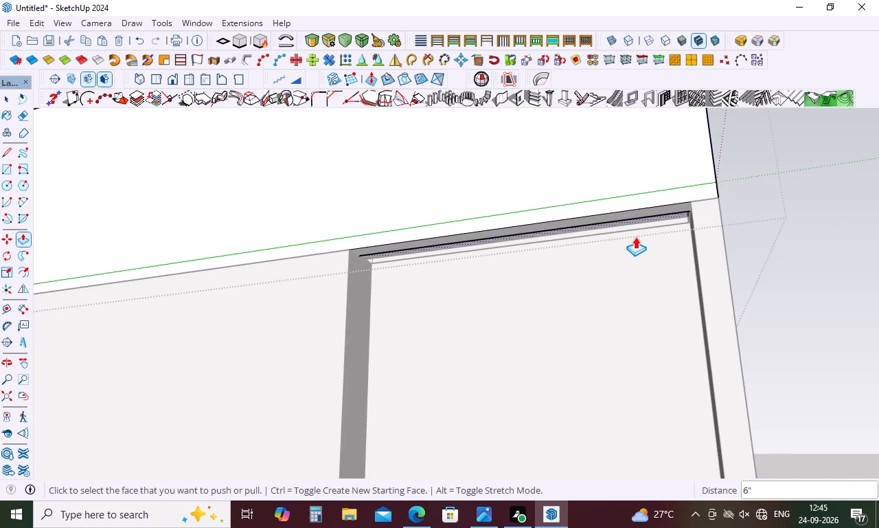
key(space)
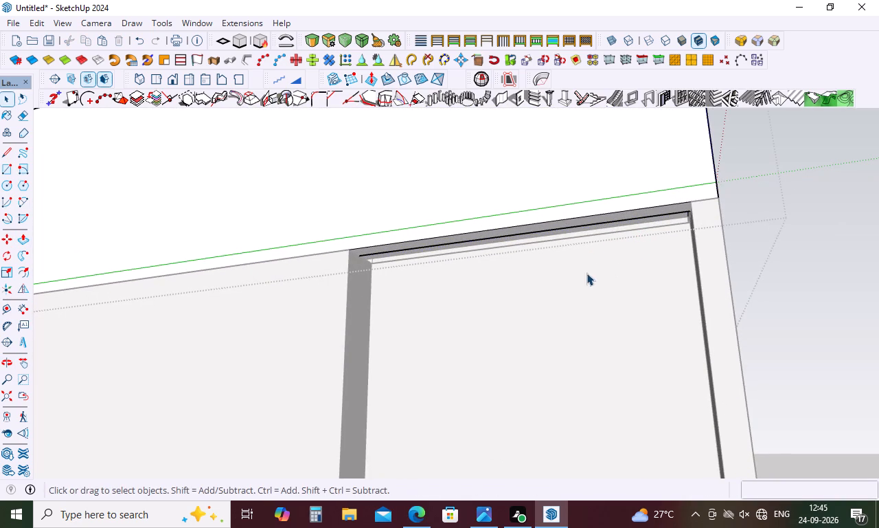
scroll(513, 241, up, 6)
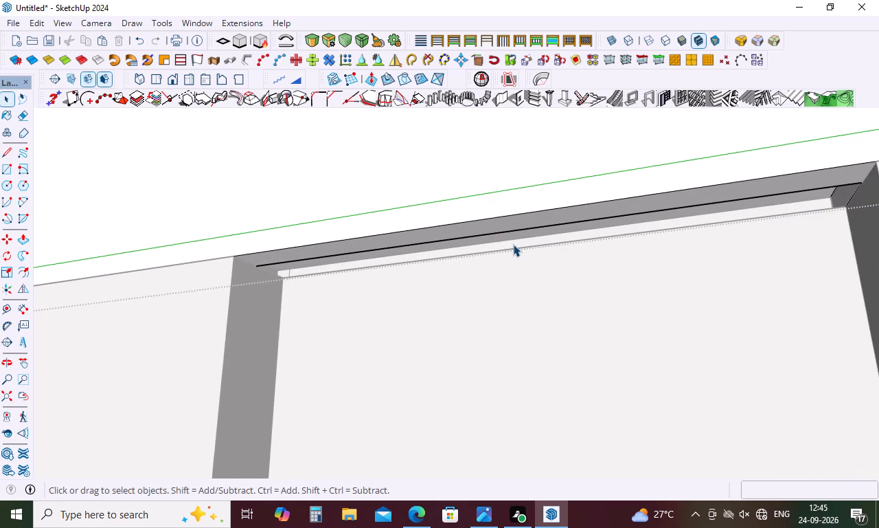
key(k)
key(k)
scroll(507, 251, down, 15)
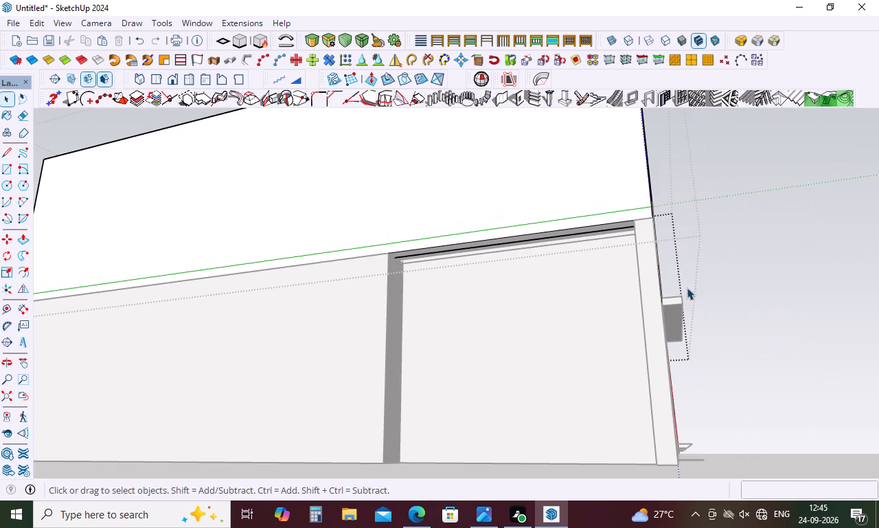
click(770, 303)
Reopen the upper-floor group, pull the leftover underside strip above the wall recess down 3 13/16" and a further 2 3/16", and close the group.
scroll(500, 251, up, 11)
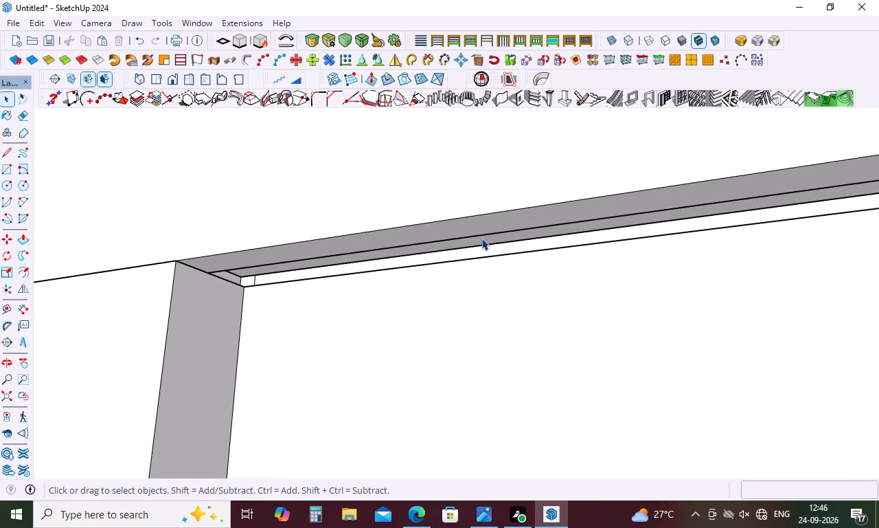
scroll(481, 238, up, 4)
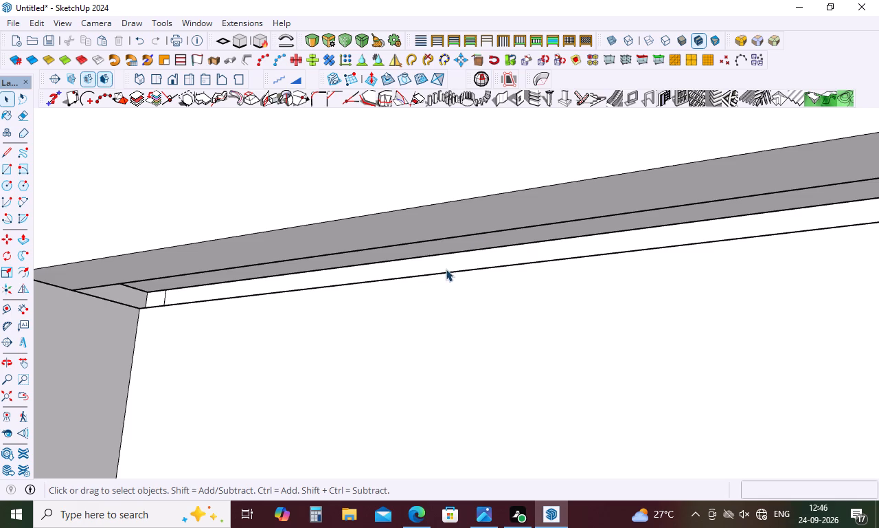
double_click(431, 188)
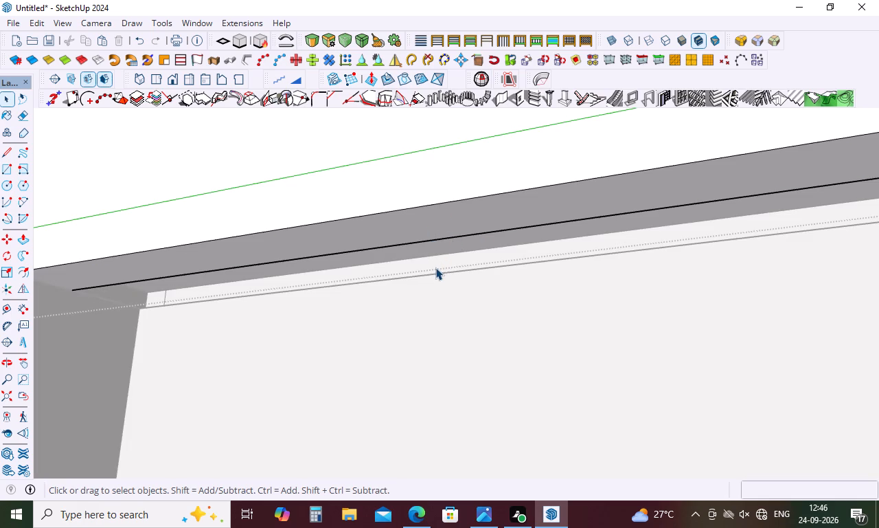
key(p)
click(402, 268)
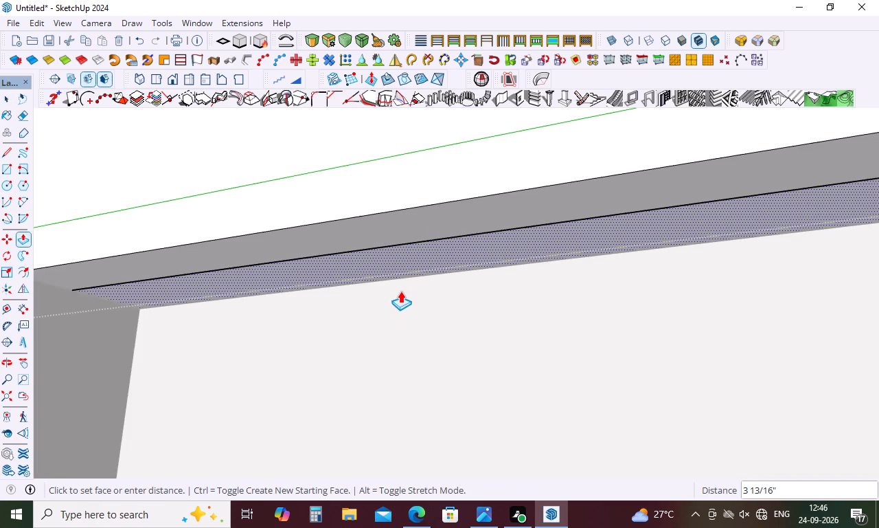
click(400, 291)
scroll(461, 278, down, 14)
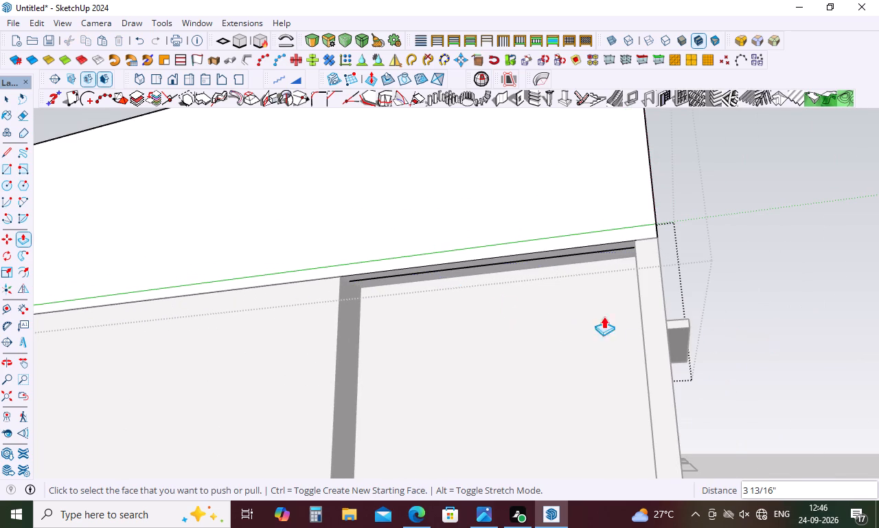
click(540, 263)
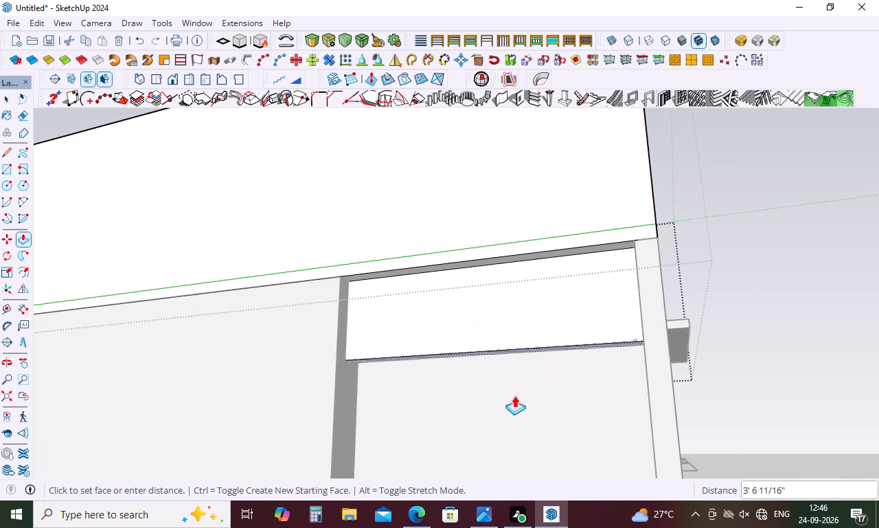
click(515, 255)
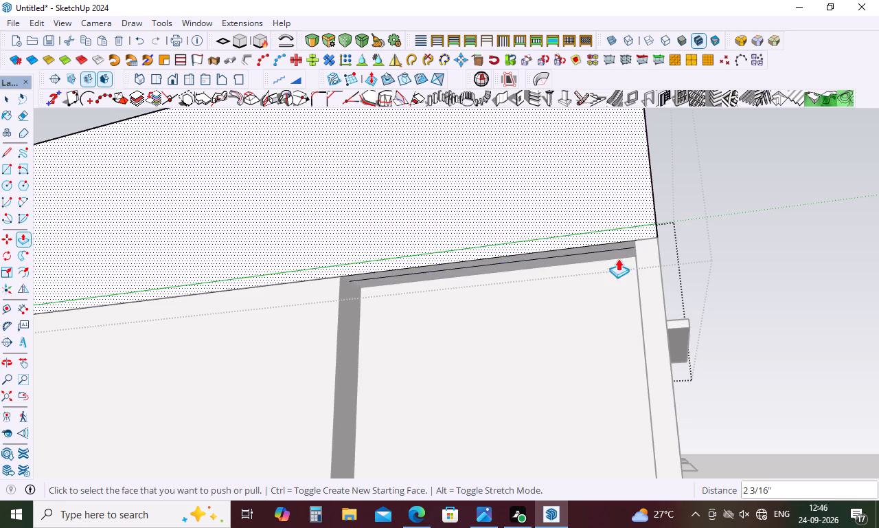
key(space)
click(776, 287)
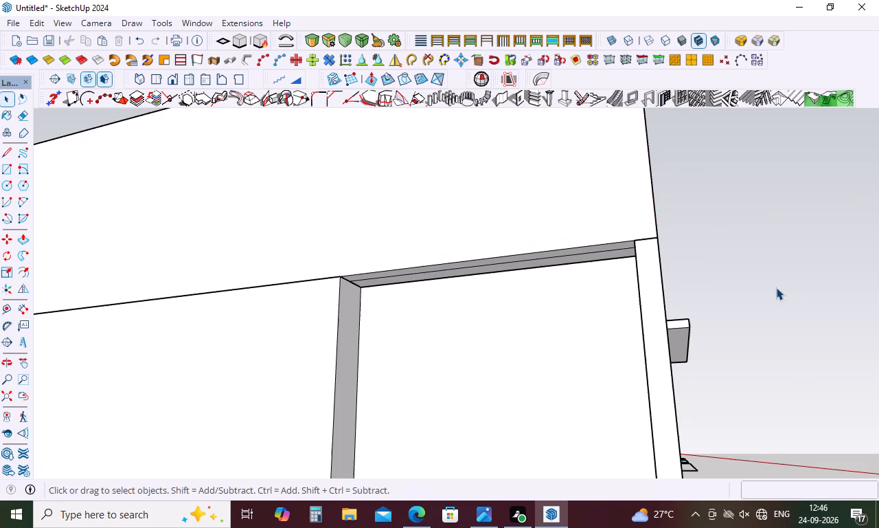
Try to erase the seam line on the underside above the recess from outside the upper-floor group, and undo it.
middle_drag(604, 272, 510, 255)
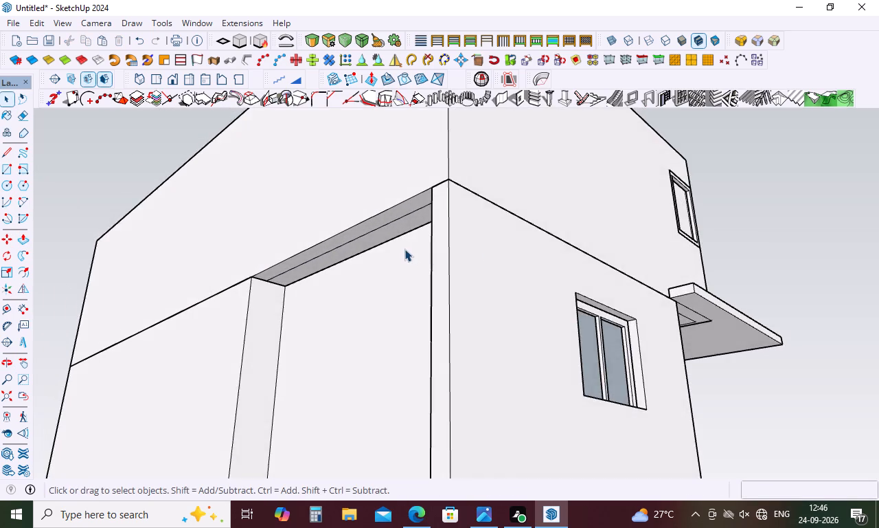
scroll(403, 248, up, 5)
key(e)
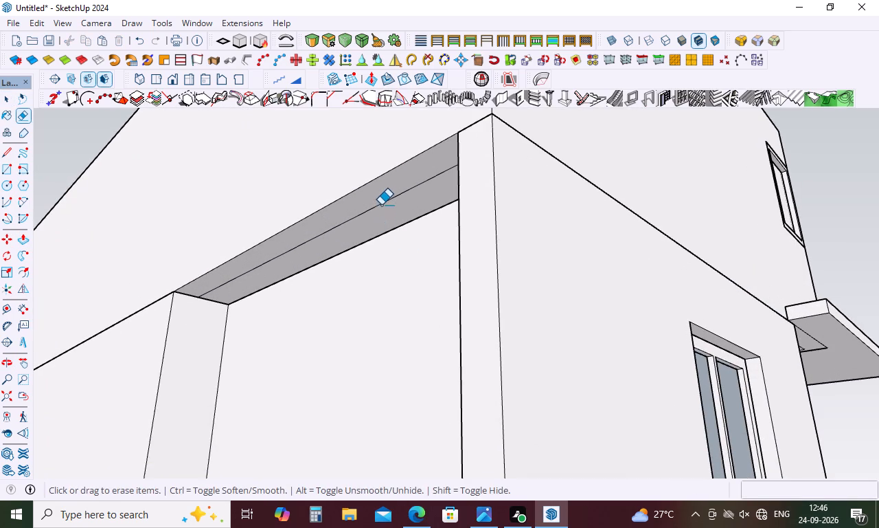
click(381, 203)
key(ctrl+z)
Open the upper-floor group, erase the seam line along the underside above the recess, and close the group.
key(space)
double_click(389, 162)
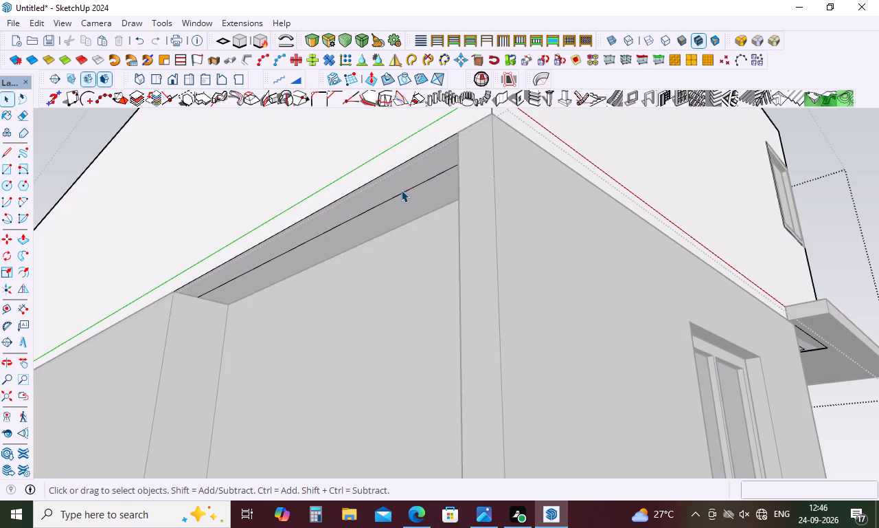
key(e)
click(398, 194)
scroll(429, 247, down, 6)
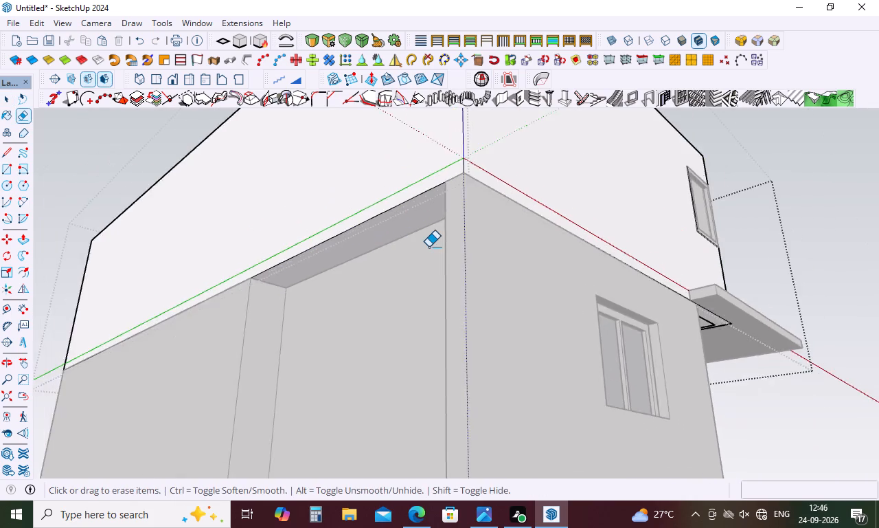
scroll(429, 247, down, 9)
key(space)
click(653, 425)
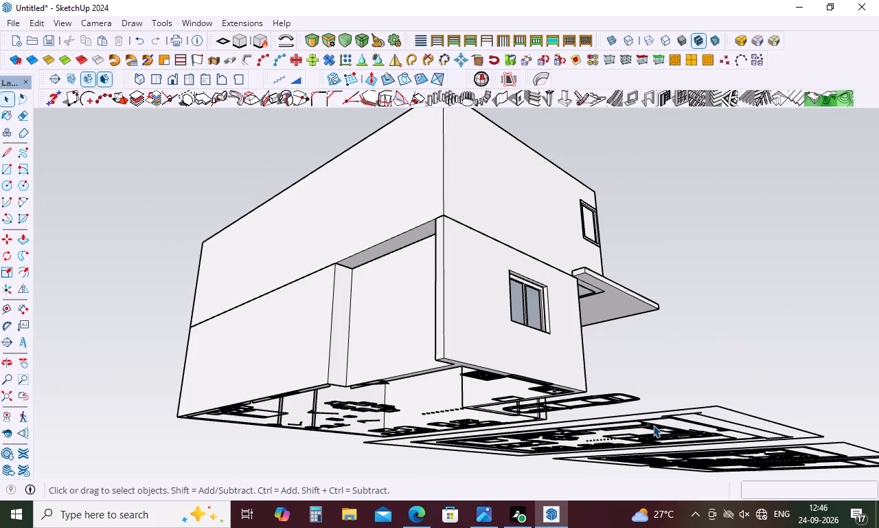
Examine the house from the side, front and above, checking the joined storeys and the loose slab near the reference image.
scroll(561, 363, down, 4)
middle_drag(560, 364, 547, 418)
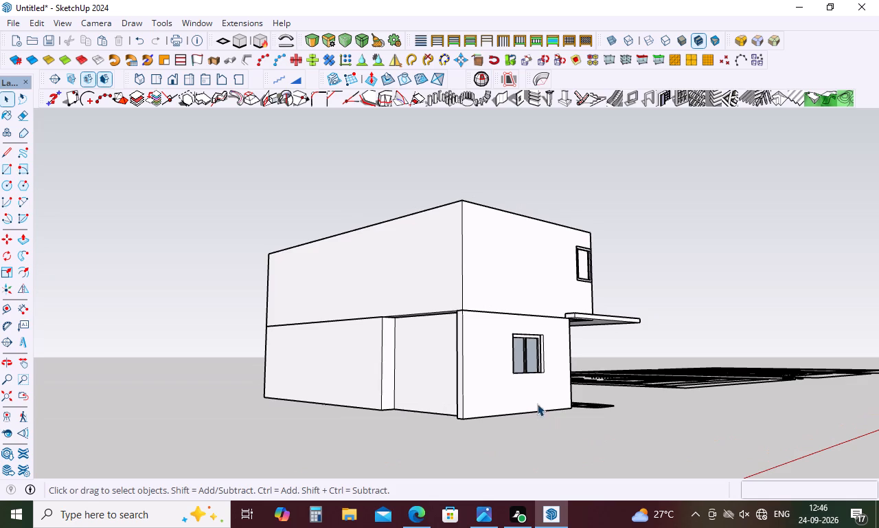
middle_drag(461, 356, 564, 373)
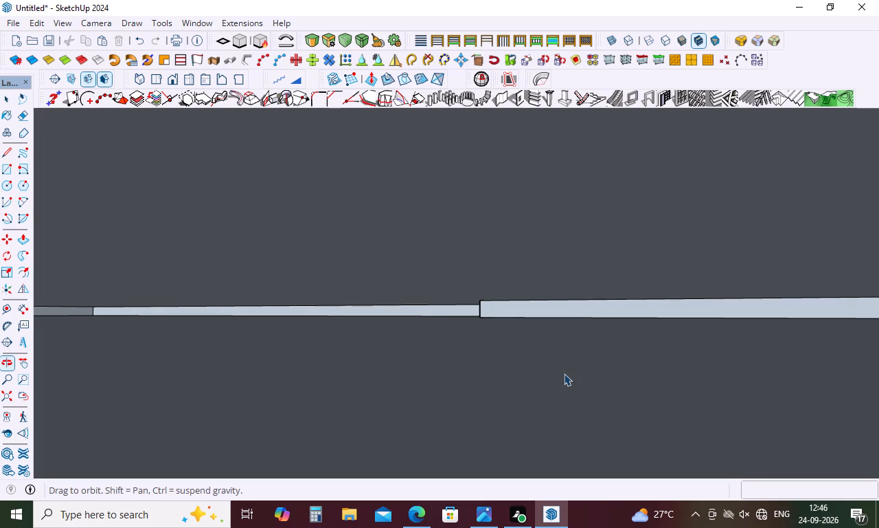
scroll(562, 365, down, 10)
scroll(562, 365, down, 17)
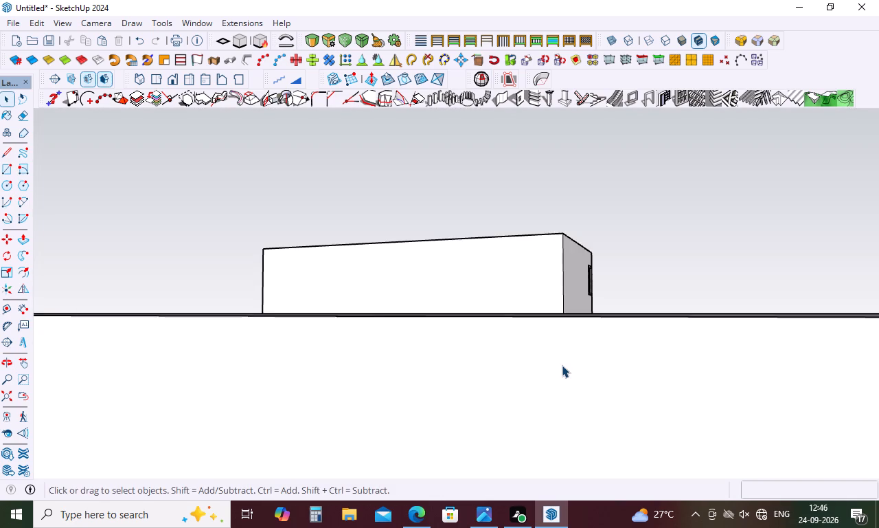
scroll(562, 365, down, 13)
scroll(562, 357, down, 9)
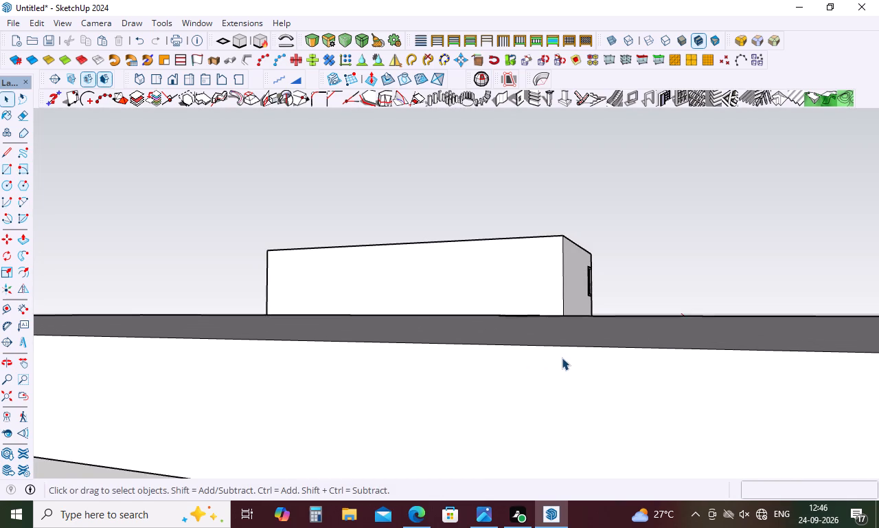
scroll(562, 357, down, 15)
scroll(562, 357, down, 17)
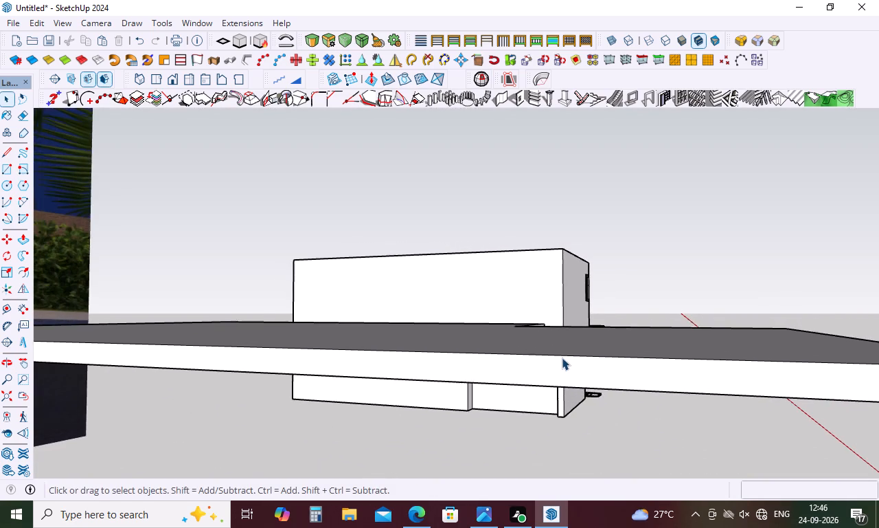
scroll(562, 357, down, 20)
scroll(562, 357, down, 9)
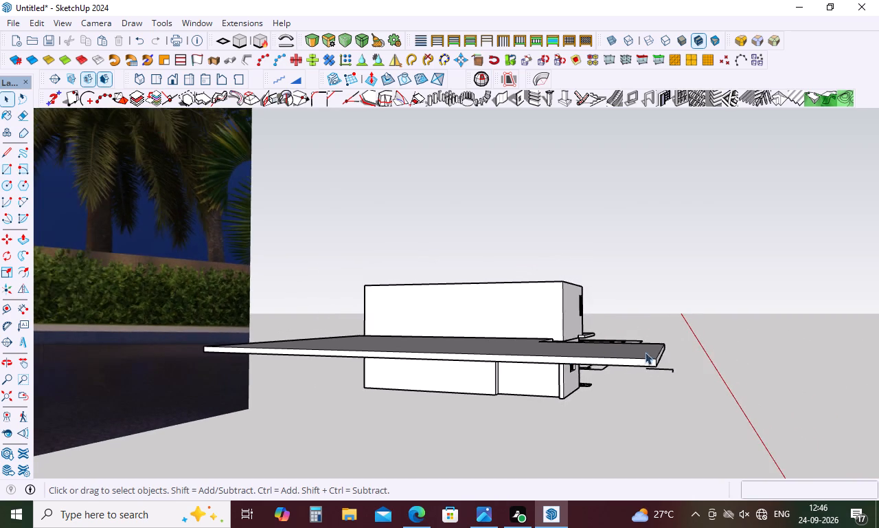
scroll(665, 349, down, 5)
middle_drag(708, 337, 510, 361)
scroll(499, 345, up, 6)
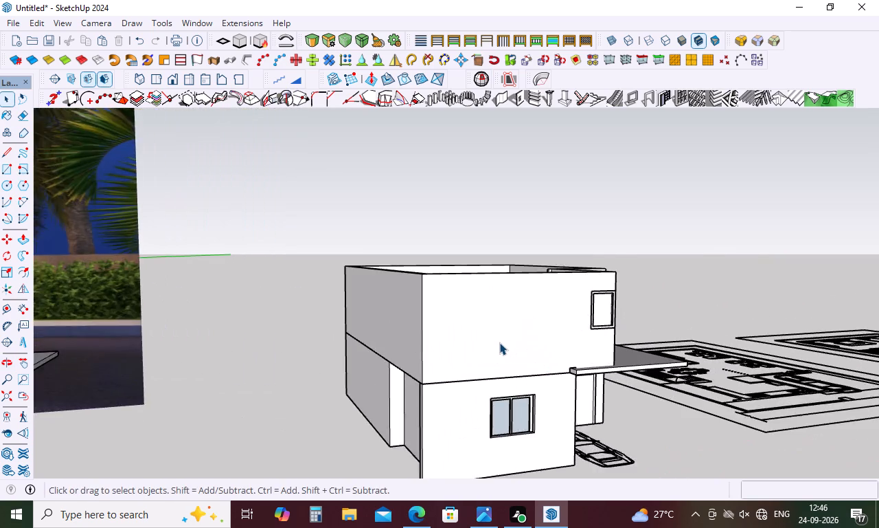
scroll(499, 342, up, 4)
scroll(499, 342, down, 5)
middle_drag(705, 298, 621, 347)
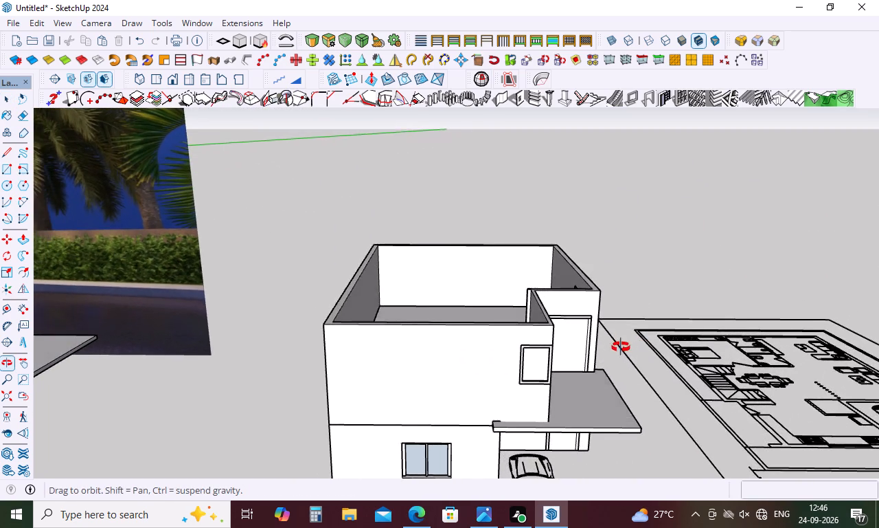
middle_drag(621, 347, 618, 347)
middle_drag(616, 346, 609, 341)
middle_drag(609, 341, 609, 333)
Open the group with the loose slab, move the slab by its bottom corner onto the upper-floor walls' inner corner at the recess, and close the group.
scroll(608, 321, down, 5)
key(space)
triple_click(182, 355)
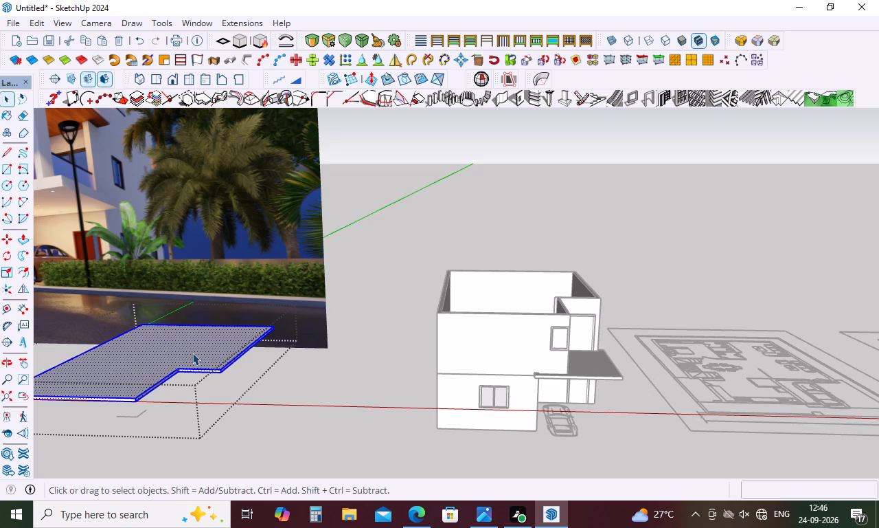
key(m)
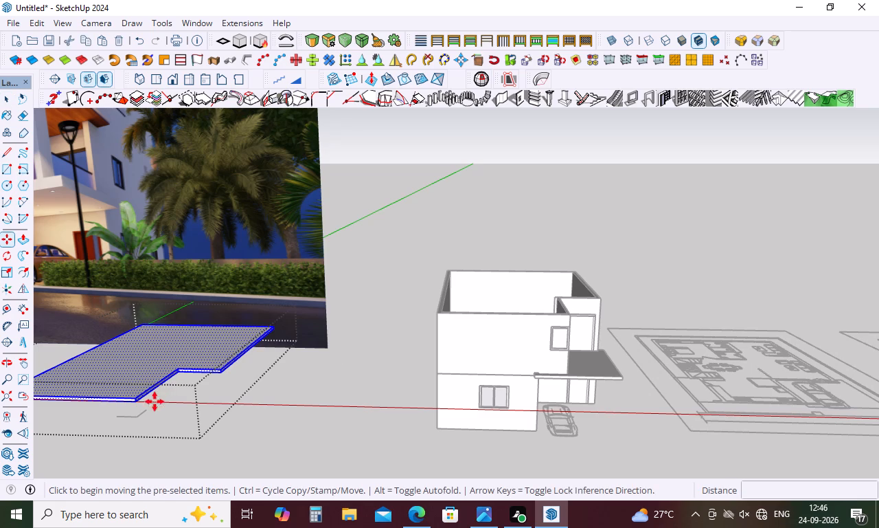
click(139, 404)
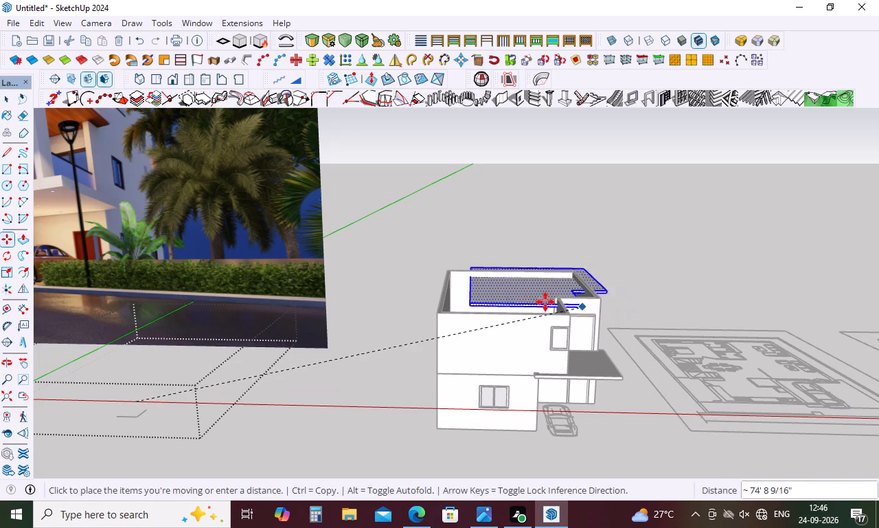
scroll(544, 302, up, 9)
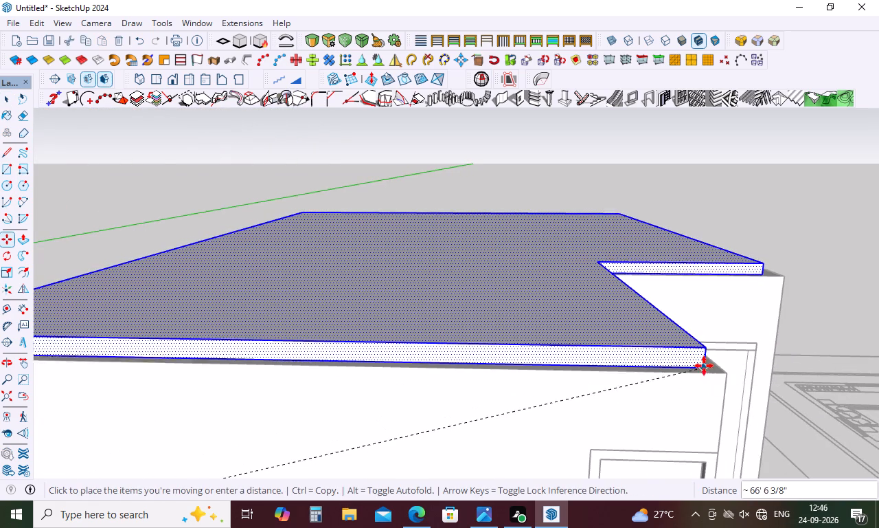
scroll(695, 363, up, 8)
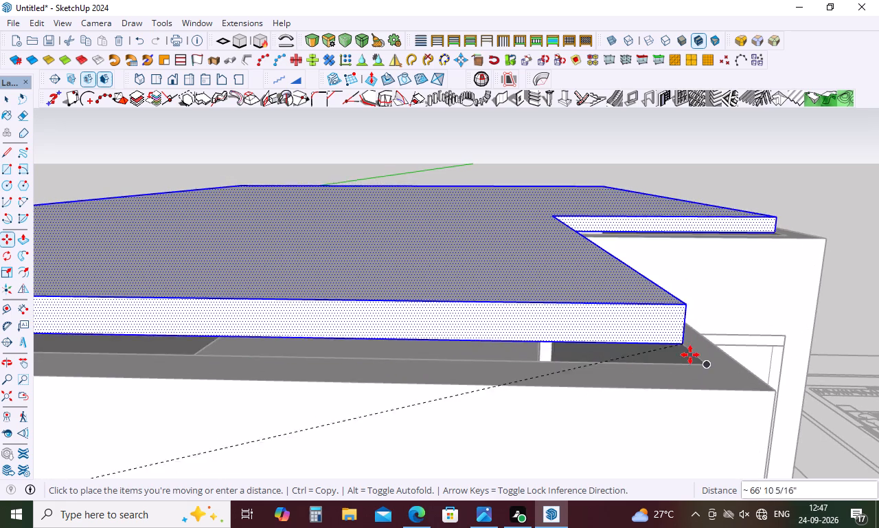
click(704, 362)
scroll(538, 344, down, 11)
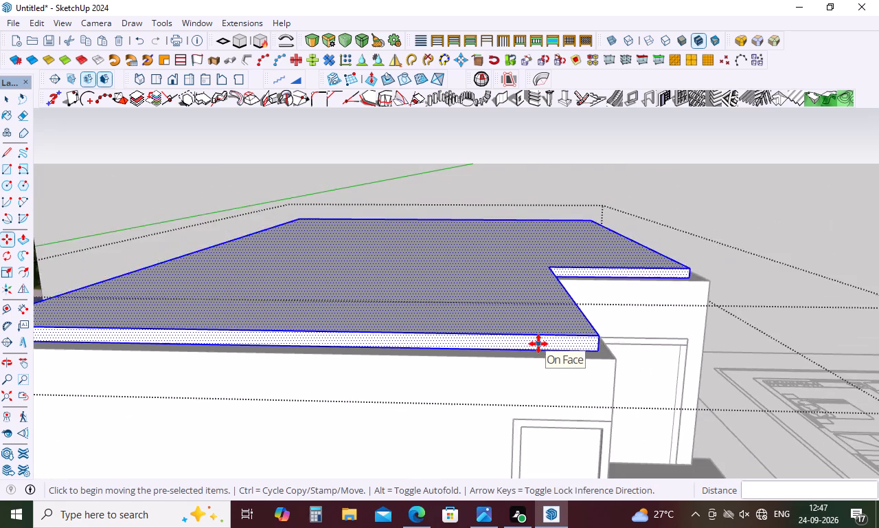
scroll(538, 344, down, 18)
scroll(538, 344, down, 5)
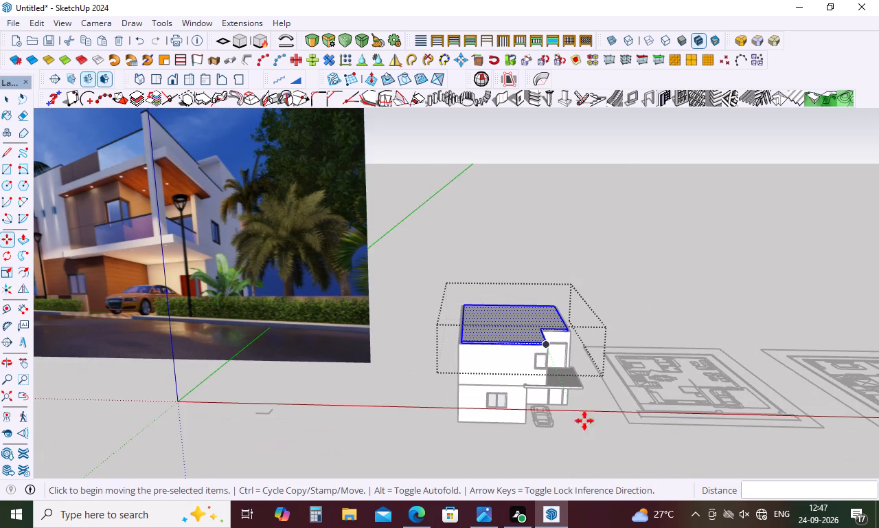
key(Menu)
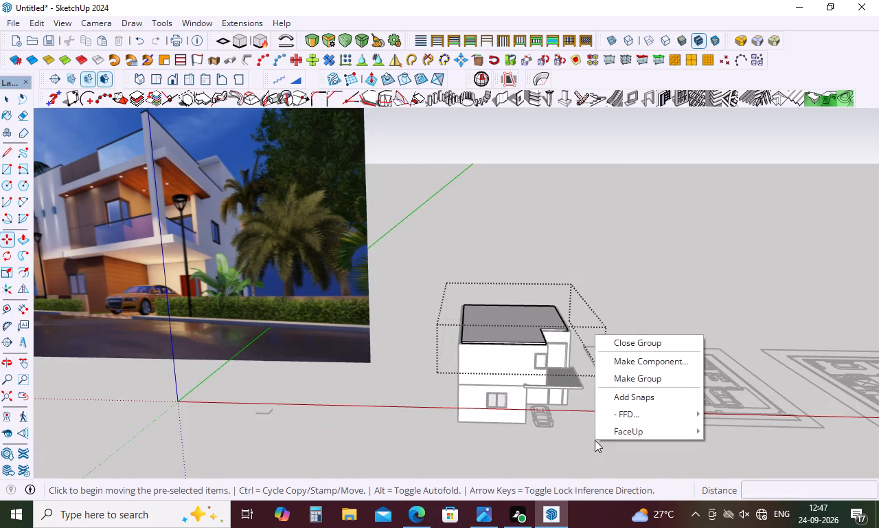
key(space)
click(548, 442)
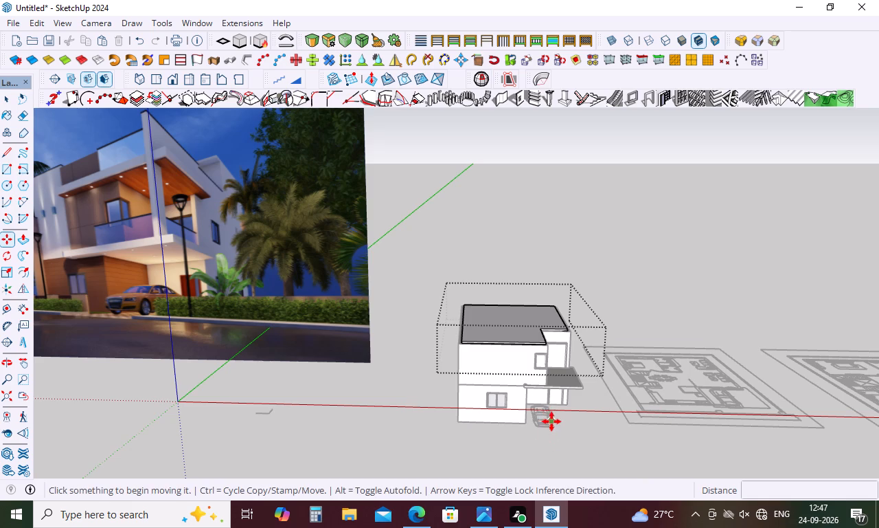
key(space)
click(549, 437)
Examine the placed roof slab from the side of the house and compare the massing with the reference image.
scroll(585, 368, up, 5)
scroll(527, 329, up, 4)
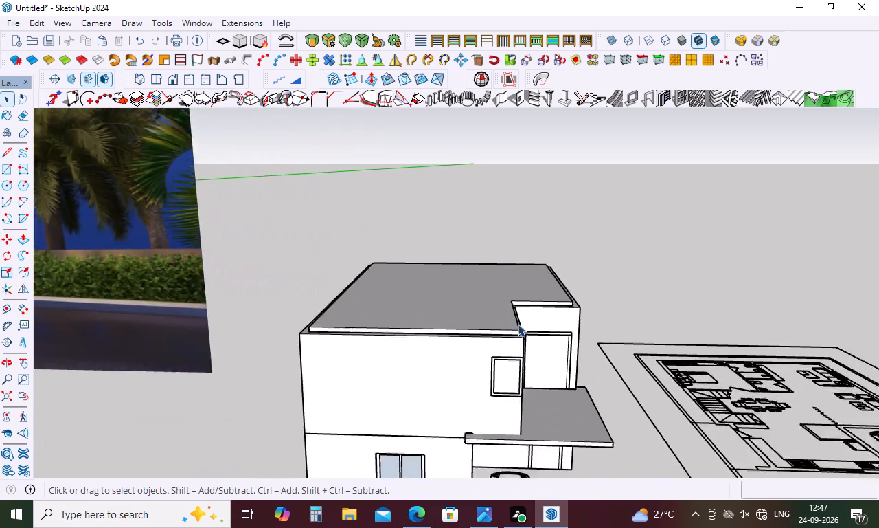
scroll(518, 324, up, 8)
middle_drag(516, 342, 505, 278)
scroll(505, 278, down, 5)
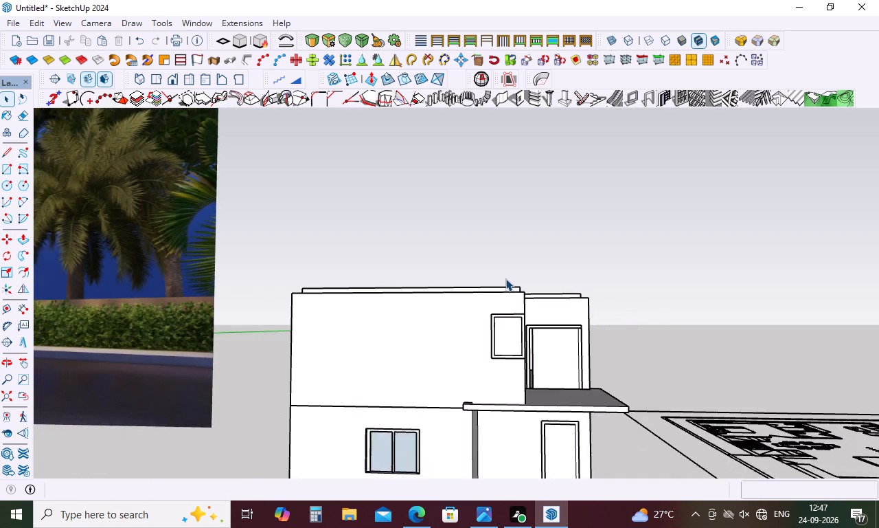
scroll(505, 278, down, 5)
scroll(556, 359, up, 2)
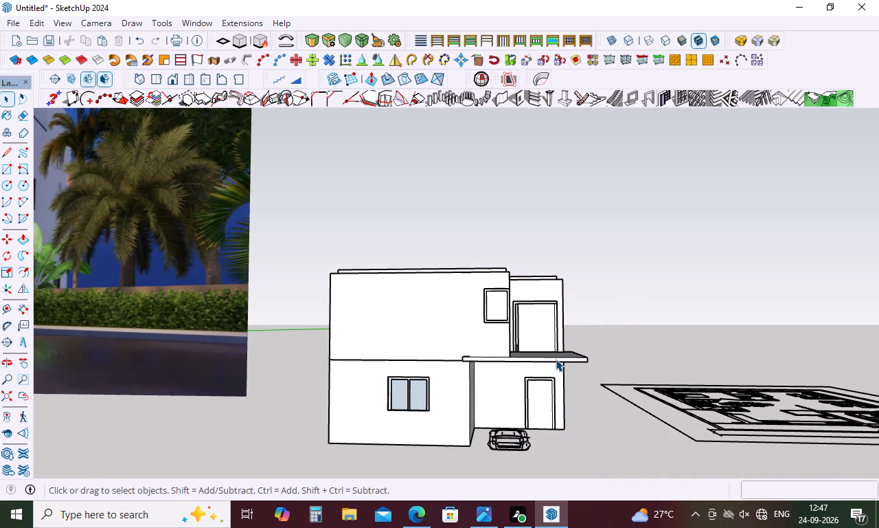
scroll(556, 358, down, 10)
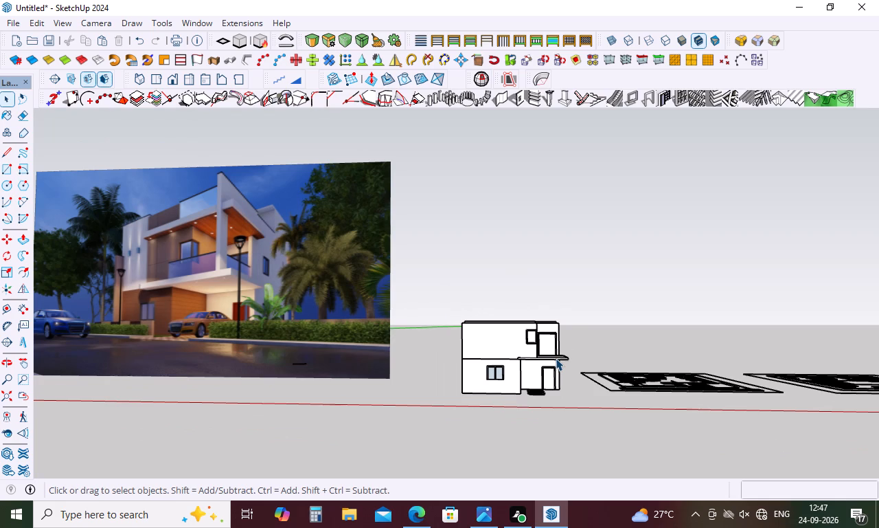
scroll(563, 355, up, 4)
scroll(564, 354, down, 4)
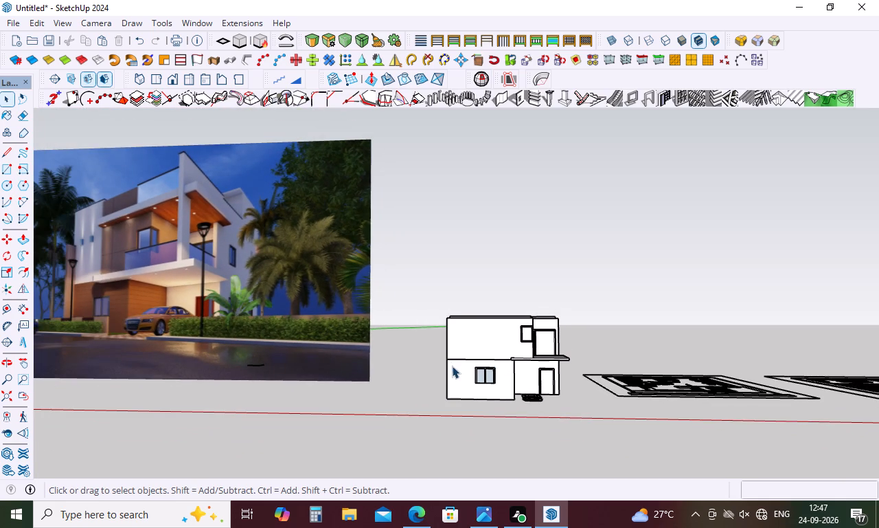
scroll(448, 381, down, 5)
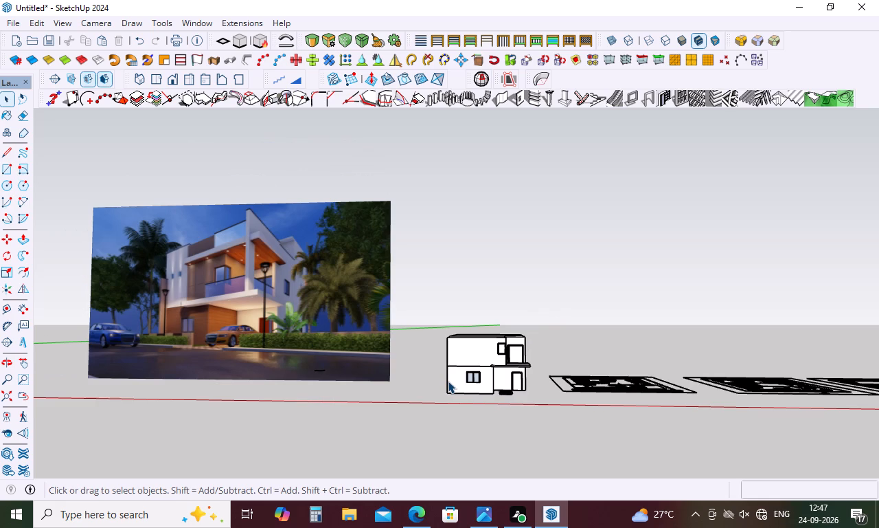
scroll(555, 379, up, 4)
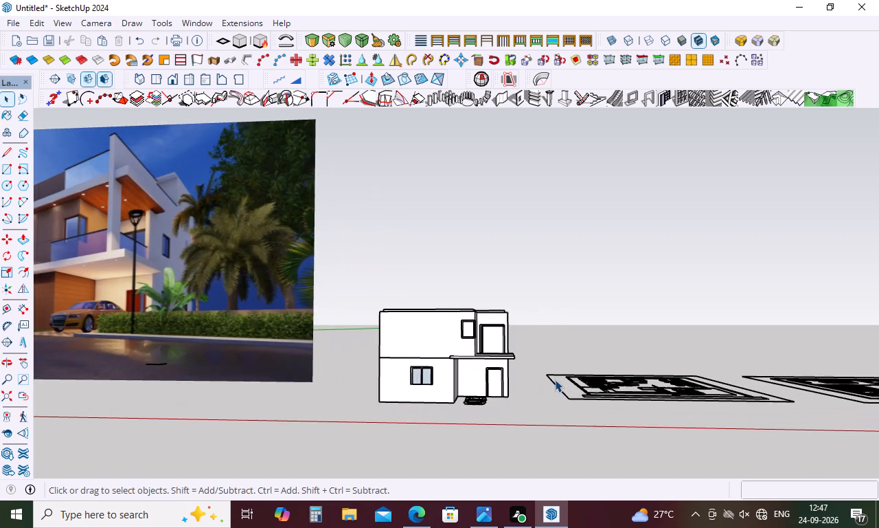
scroll(555, 379, up, 1)
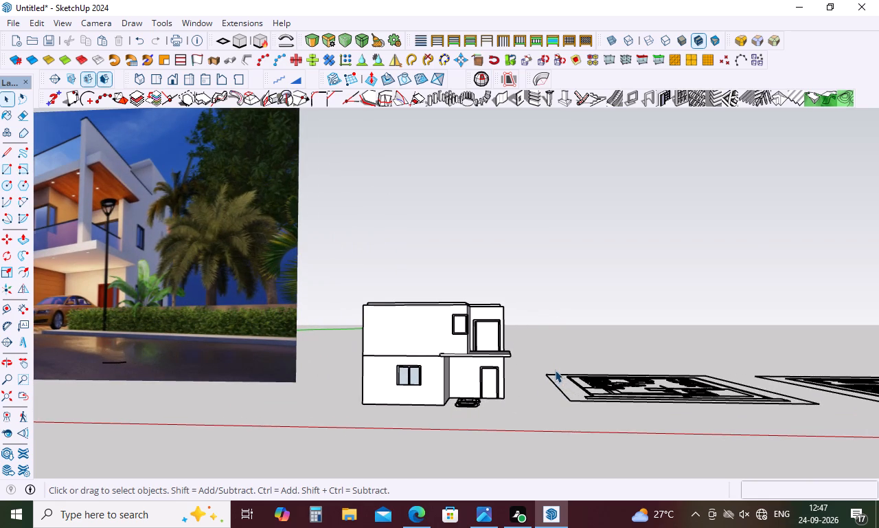
scroll(560, 363, down, 5)
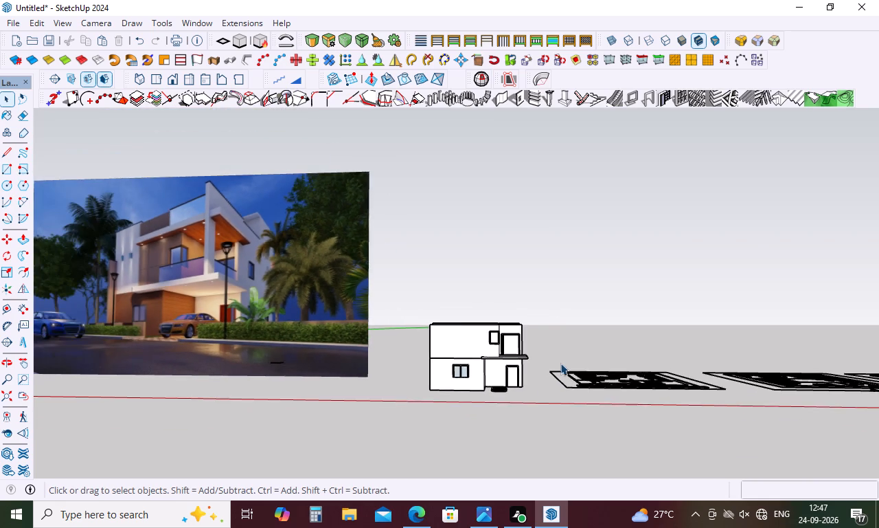
scroll(560, 363, down, 2)
scroll(376, 358, down, 5)
Study the reference image's roof overhang, balcony and terrace parapet alongside the modelled house.
middle_drag(287, 346, 317, 362)
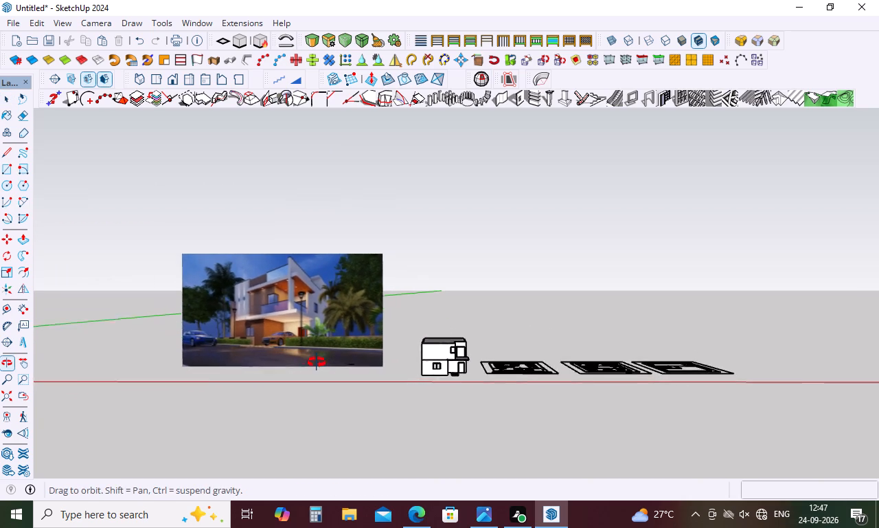
middle_drag(317, 362, 469, 371)
scroll(185, 320, up, 6)
scroll(231, 359, up, 5)
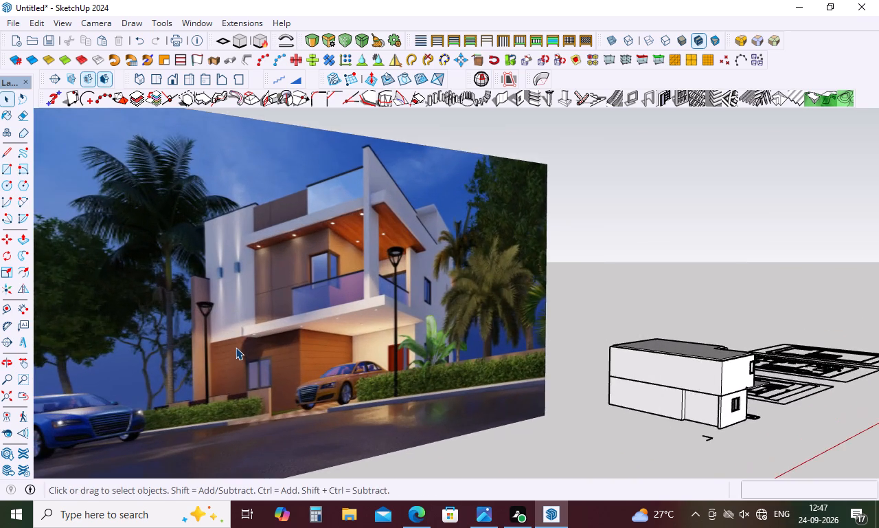
scroll(236, 345, up, 5)
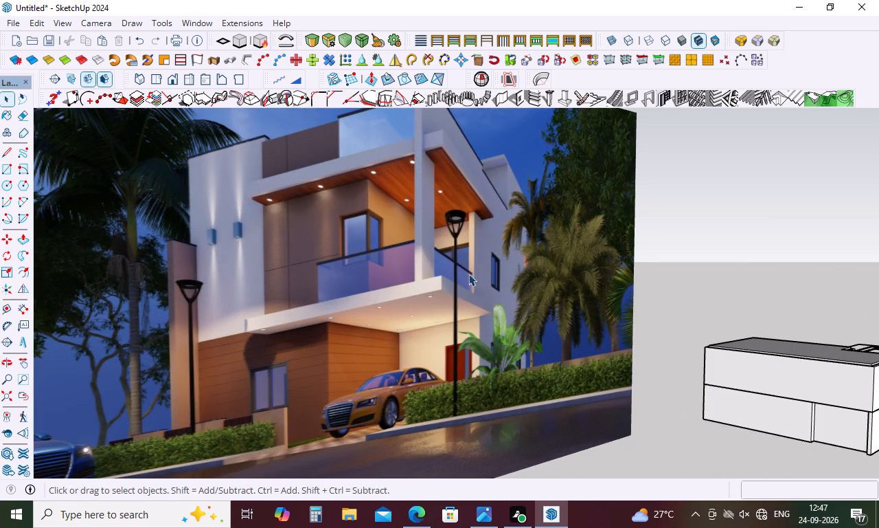
scroll(271, 258, down, 4)
scroll(332, 333, down, 2)
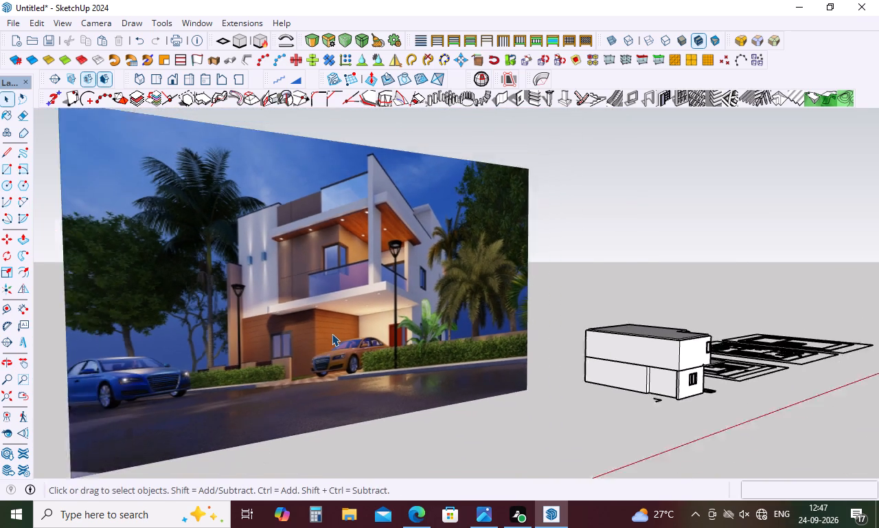
scroll(332, 333, down, 2)
middle_drag(420, 296, 341, 322)
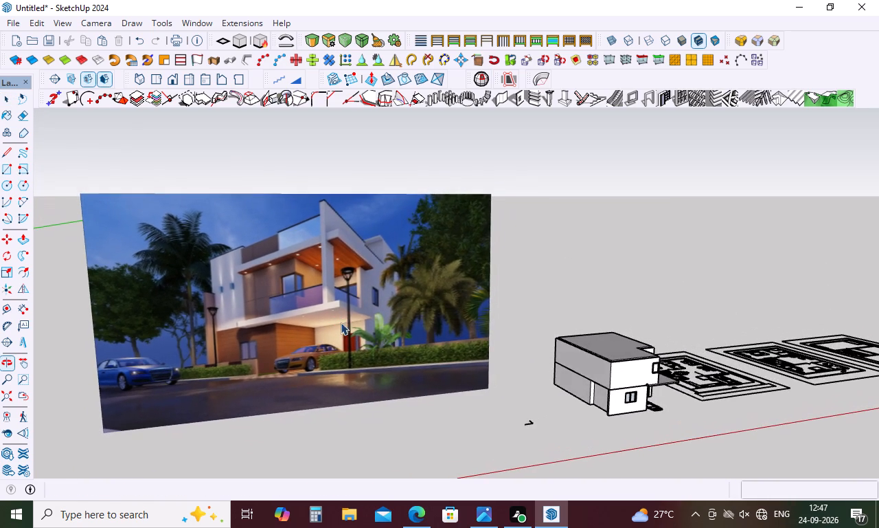
scroll(358, 300, down, 9)
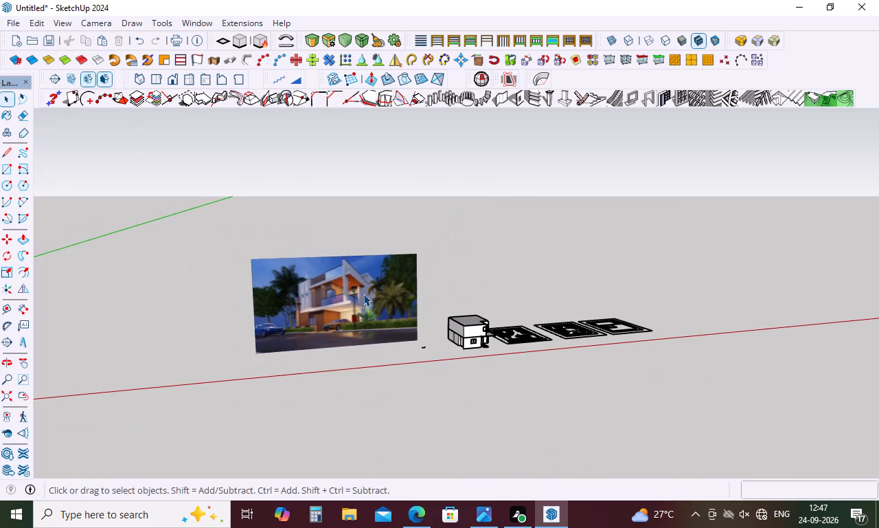
scroll(348, 263, up, 10)
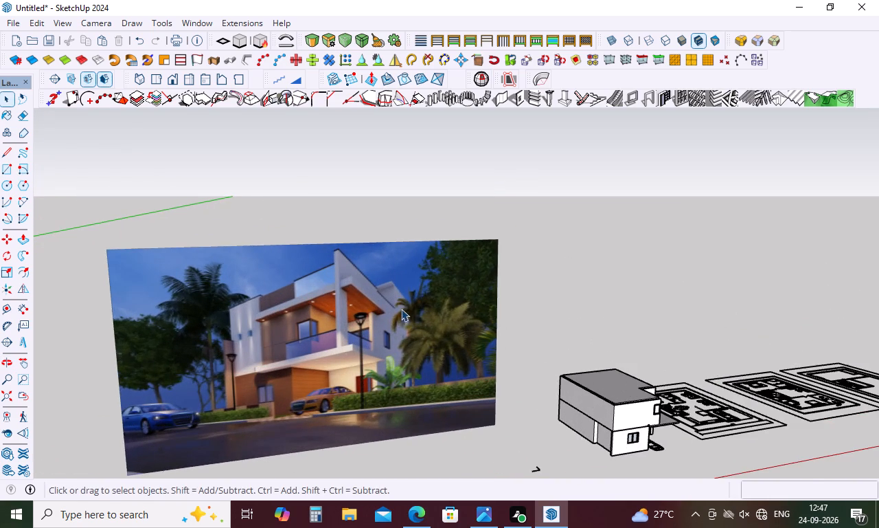
scroll(404, 309, up, 5)
scroll(343, 296, down, 15)
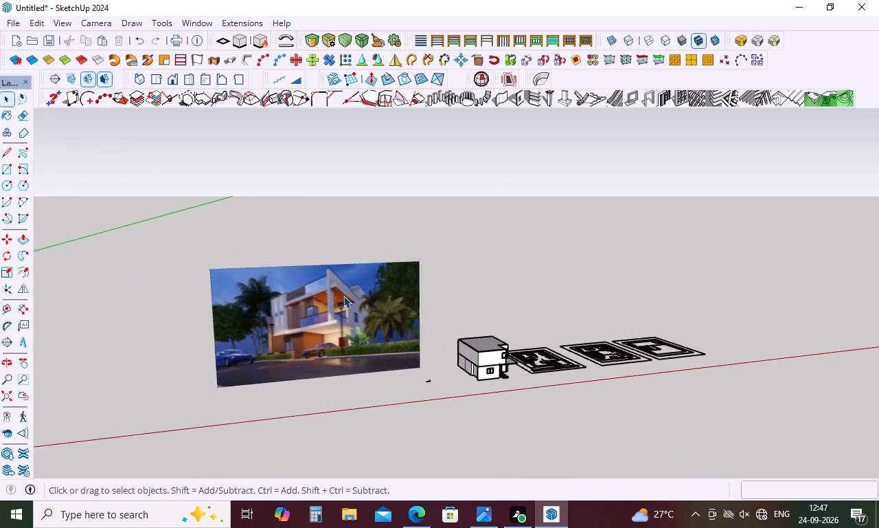
scroll(343, 296, down, 6)
Examine the terrace floor plan at the end of the plan row, including its staircase room and wall outlines.
middle_drag(598, 342, 514, 450)
scroll(551, 282, up, 5)
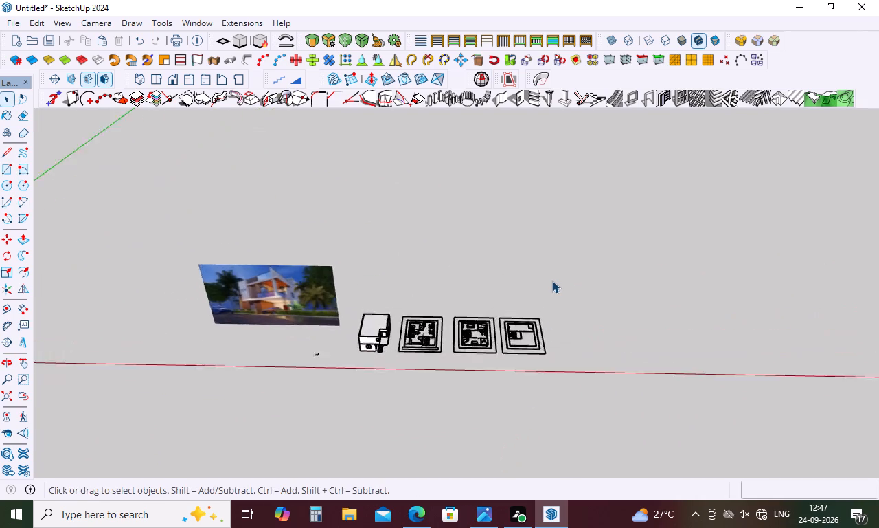
scroll(552, 280, up, 6)
scroll(519, 375, up, 5)
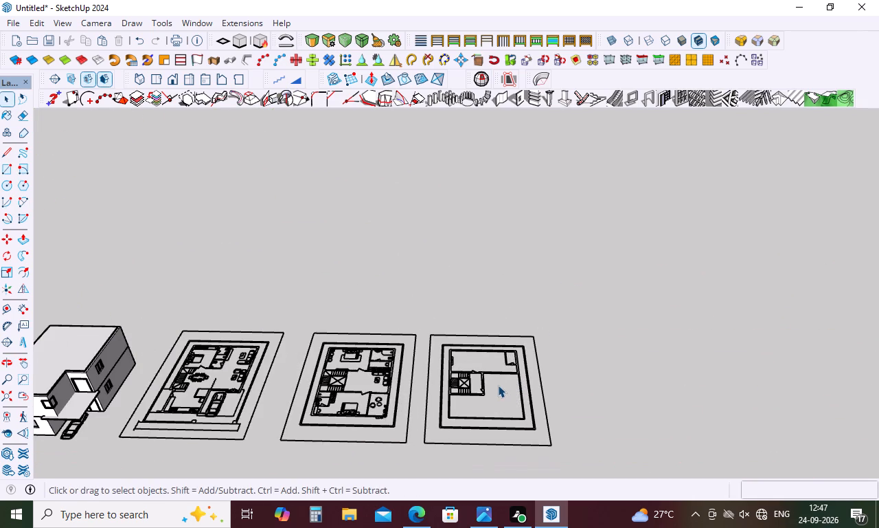
scroll(496, 386, up, 14)
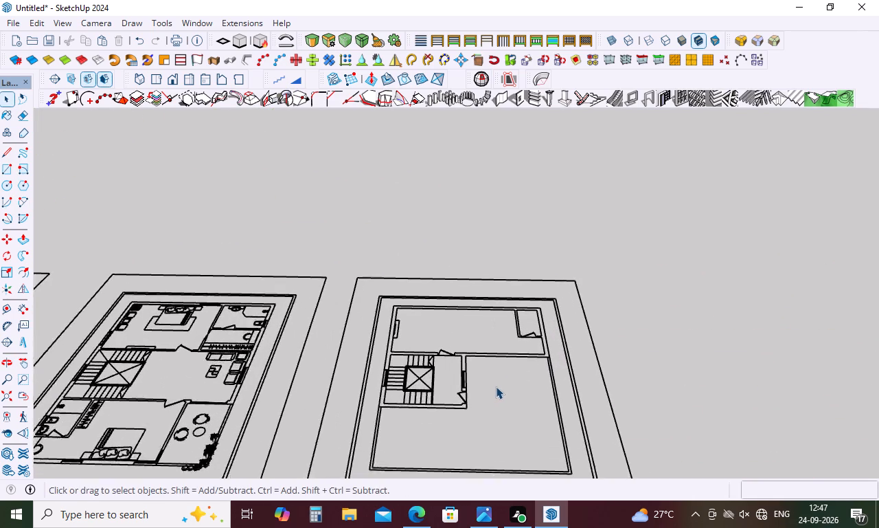
scroll(496, 386, up, 1)
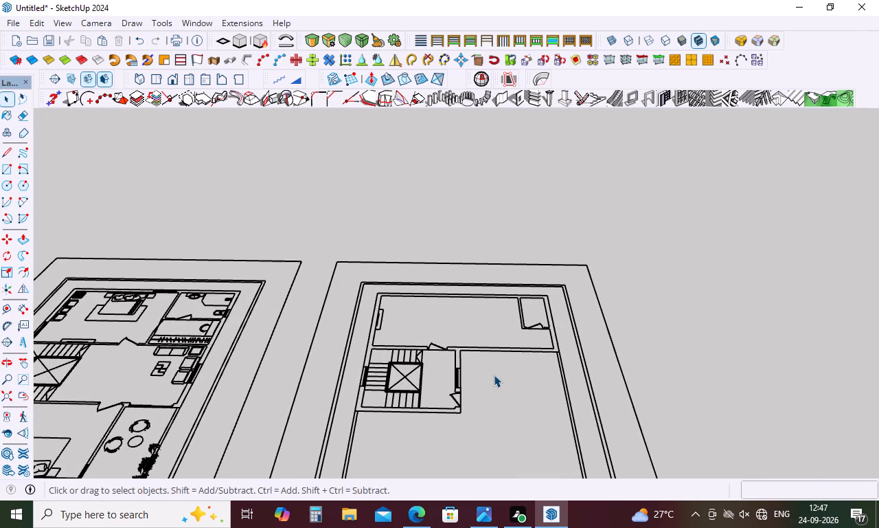
scroll(496, 371, up, 2)
scroll(509, 347, down, 4)
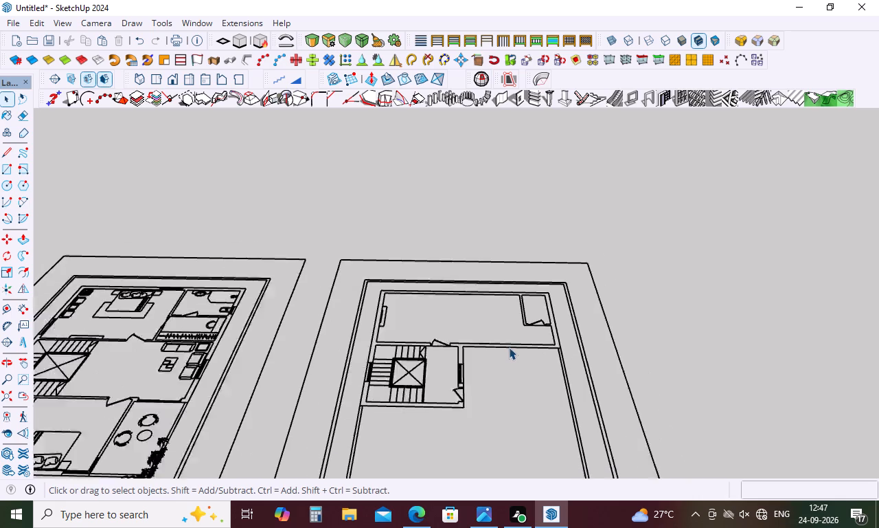
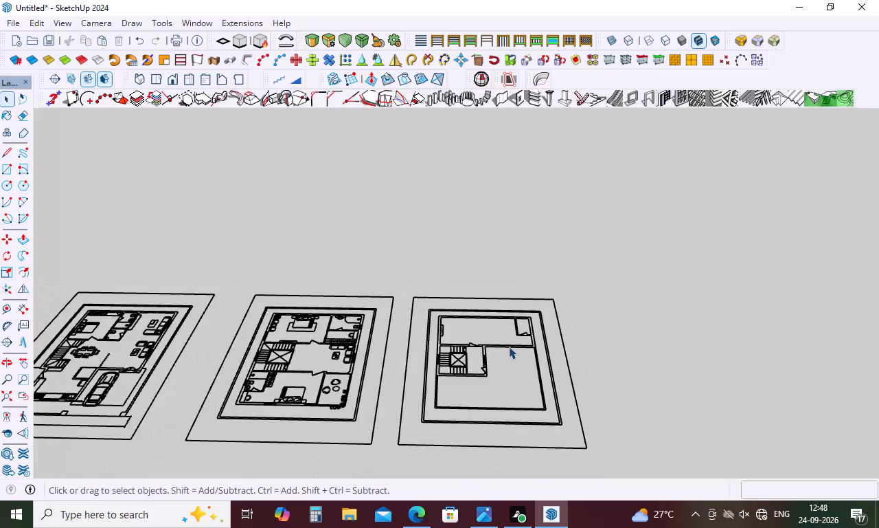
Examine the modelled house's roof and balcony recess alongside the row of floor plans.
scroll(509, 346, down, 10)
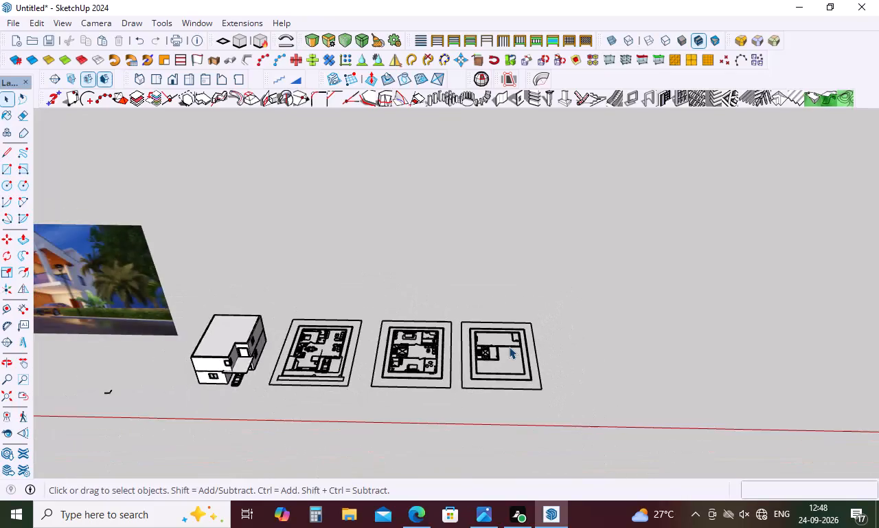
scroll(509, 346, down, 4)
scroll(381, 375, up, 5)
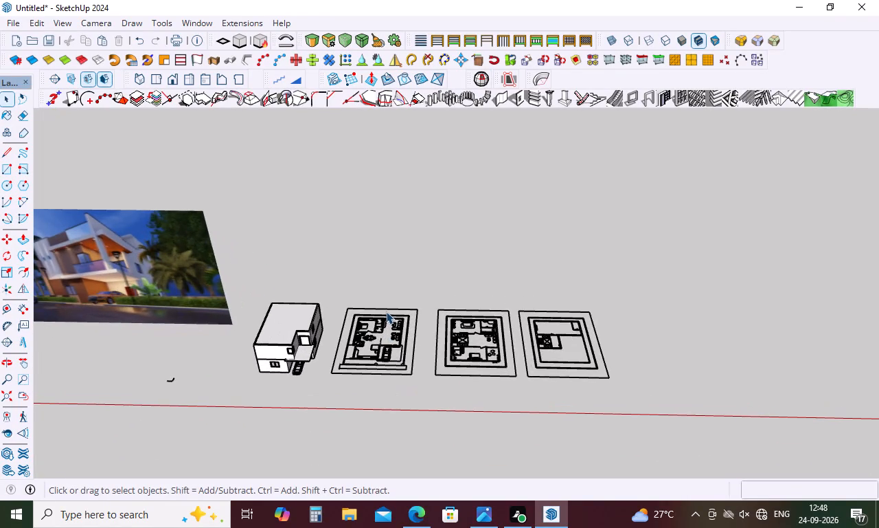
scroll(386, 311, up, 5)
scroll(264, 318, up, 14)
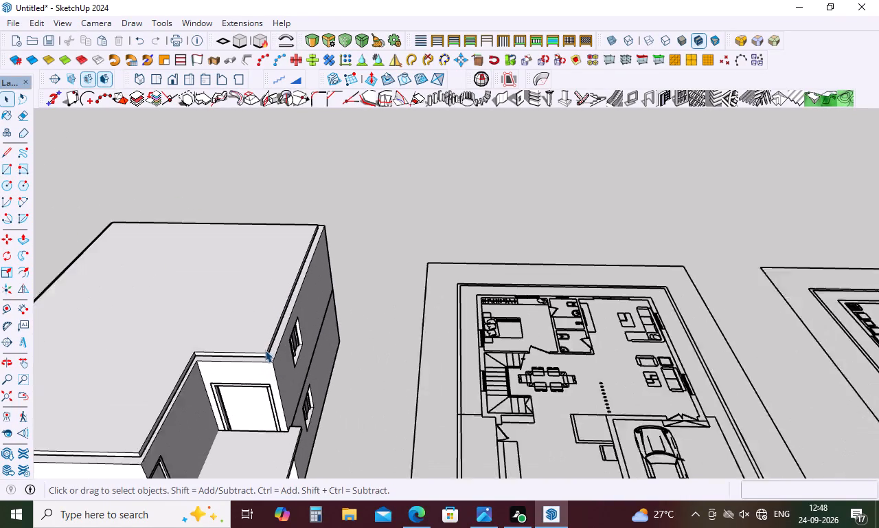
scroll(265, 350, up, 1)
scroll(331, 317, down, 15)
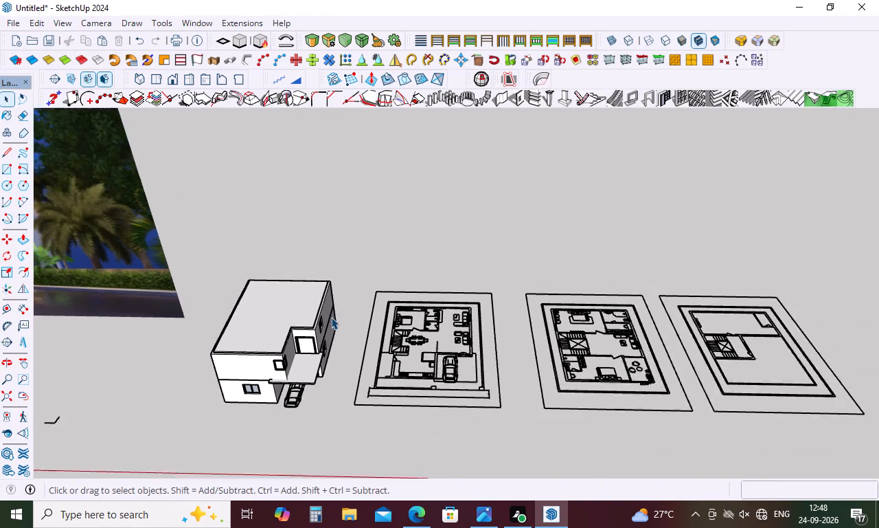
scroll(331, 317, down, 4)
Open the floor plans' group and copy the terrace plan's walls, staircase, openings and double boundary outline, excluding the outermost frame.
scroll(744, 374, up, 5)
scroll(635, 353, up, 6)
scroll(523, 291, up, 5)
scroll(435, 257, up, 5)
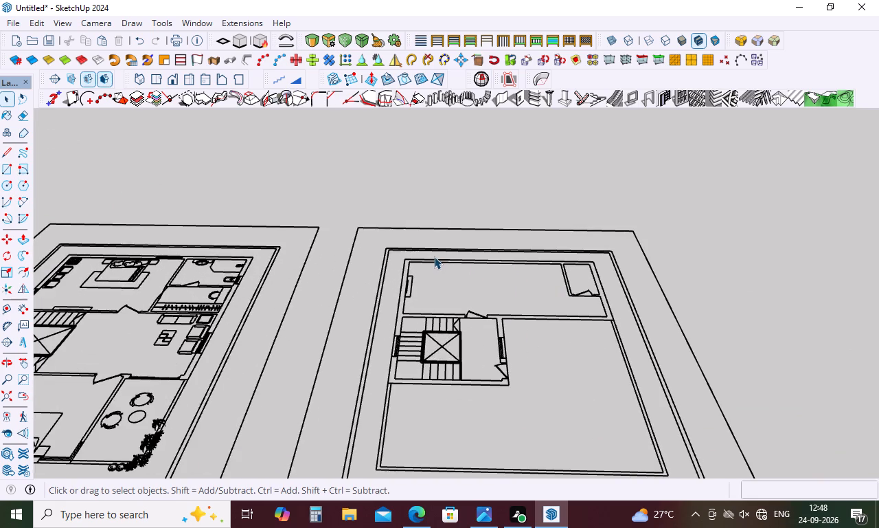
double_click(457, 290)
double_click(619, 269)
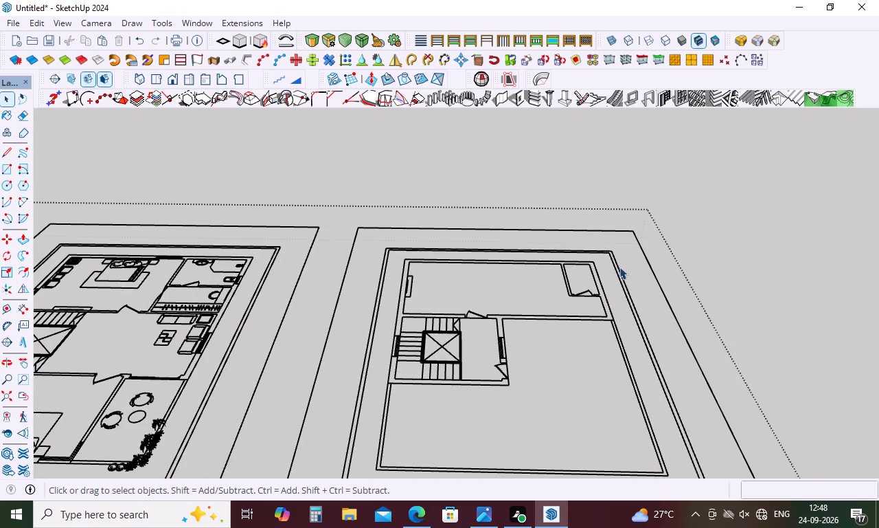
scroll(637, 237, up, 2)
scroll(637, 228, down, 8)
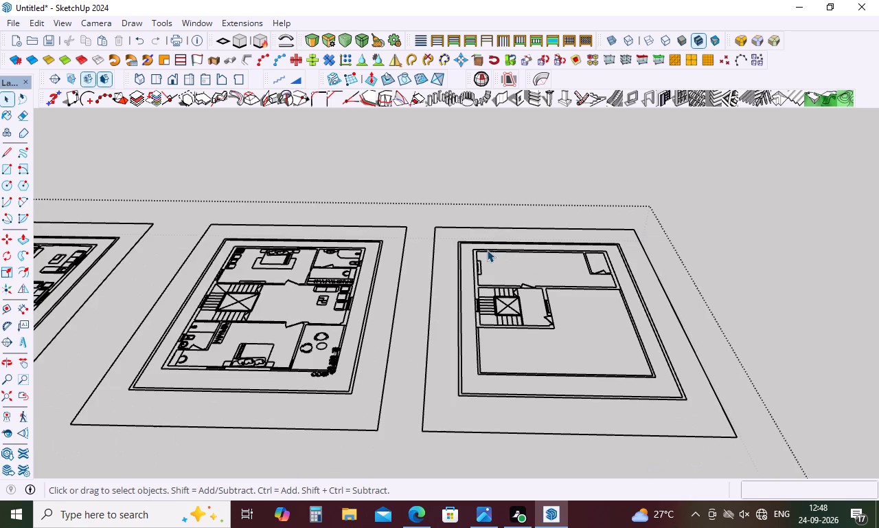
scroll(466, 241, up, 4)
drag(469, 247, 461, 299)
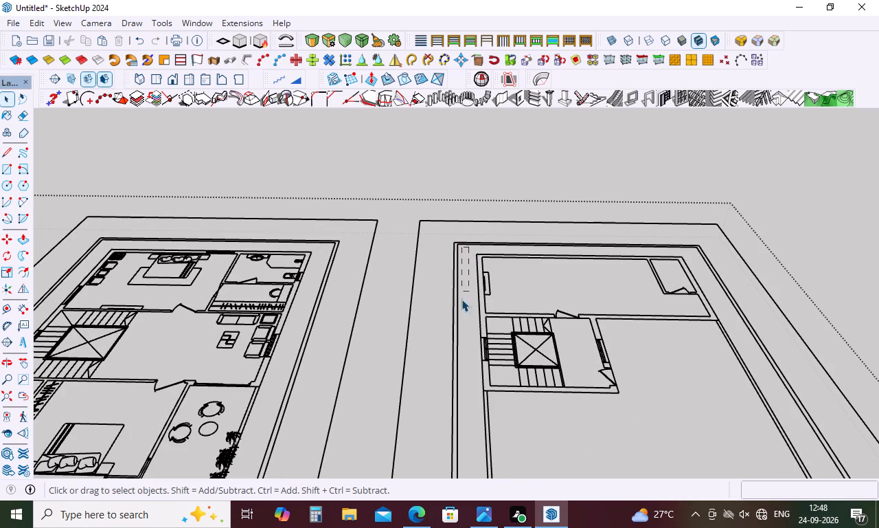
drag(461, 299, 532, 465)
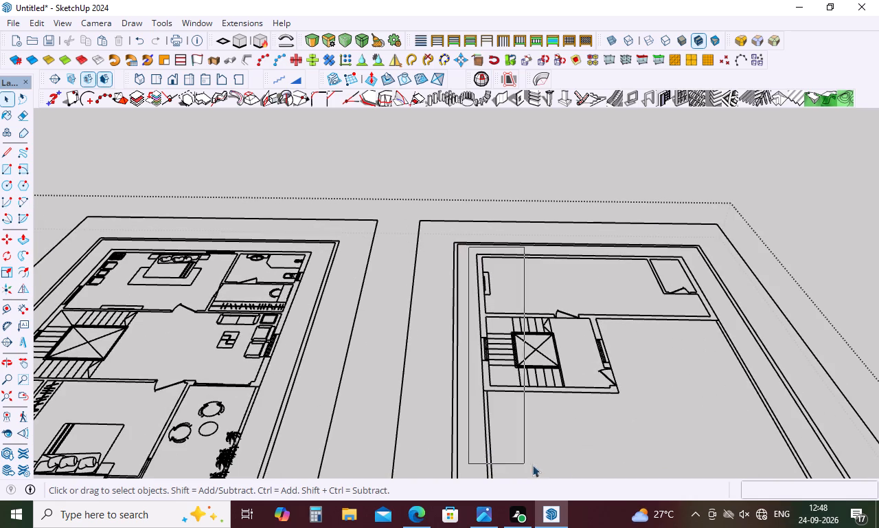
drag(532, 465, 693, 449)
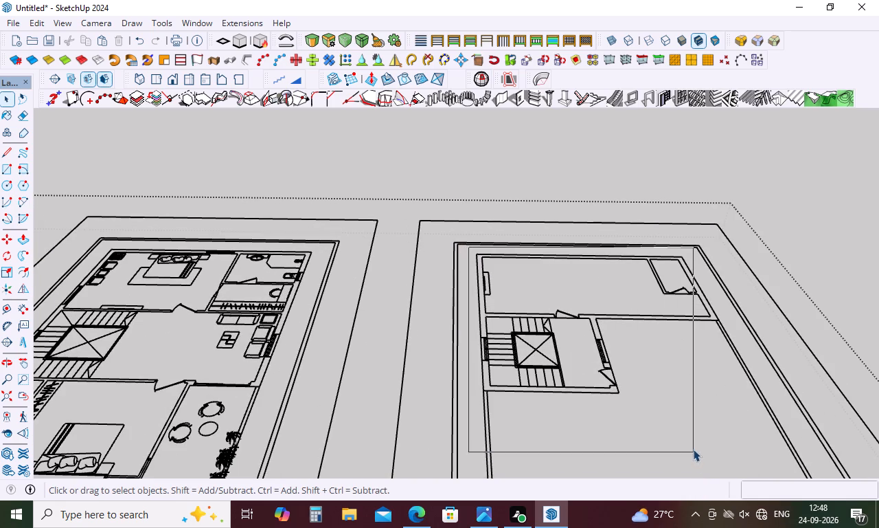
drag(693, 449, 685, 386)
scroll(539, 212, down, 5)
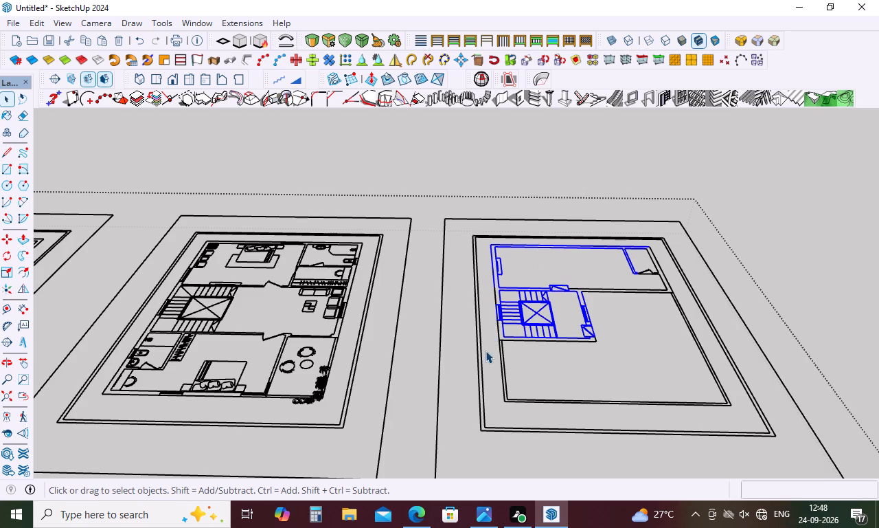
drag(490, 309, 717, 419)
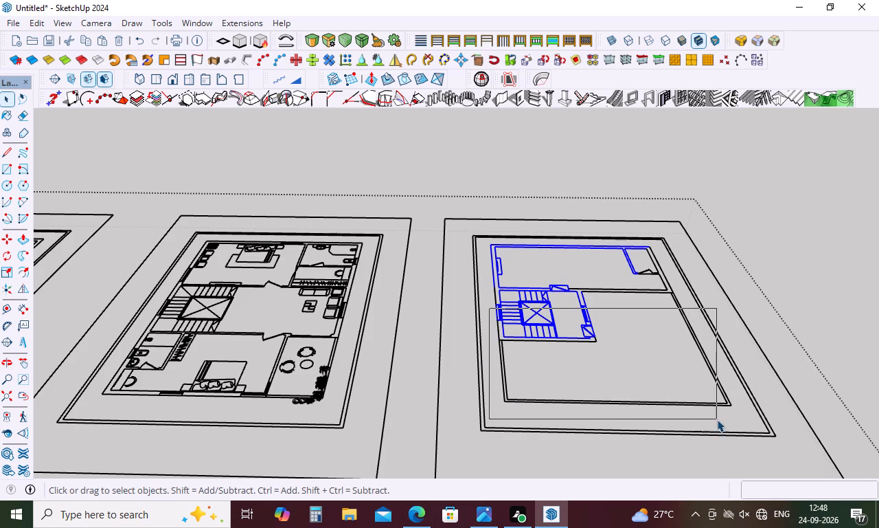
drag(717, 419, 735, 417)
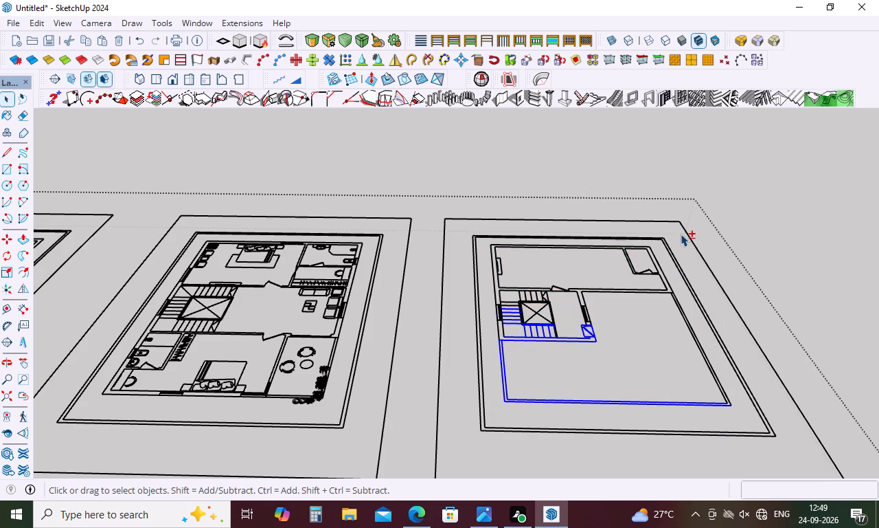
shift+drag(683, 231, 699, 346)
shift+drag(460, 229, 689, 449)
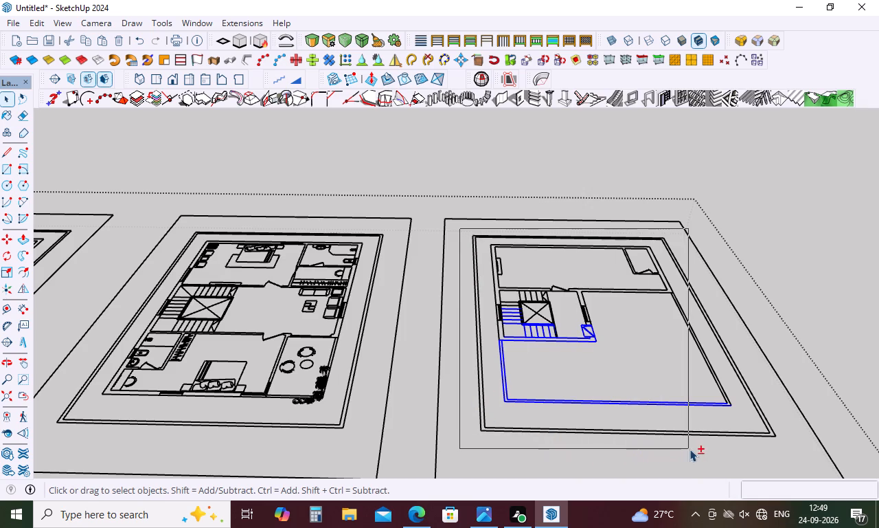
shift+drag(689, 449, 785, 455)
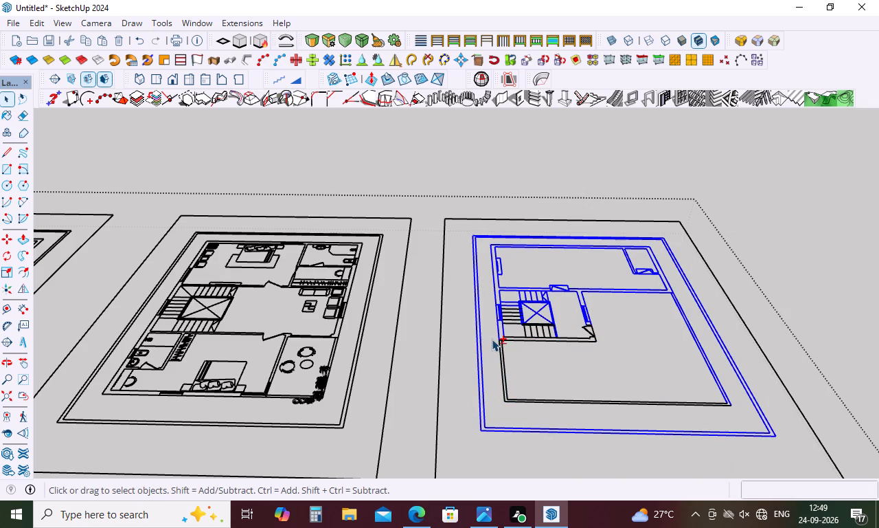
shift+drag(490, 309, 753, 436)
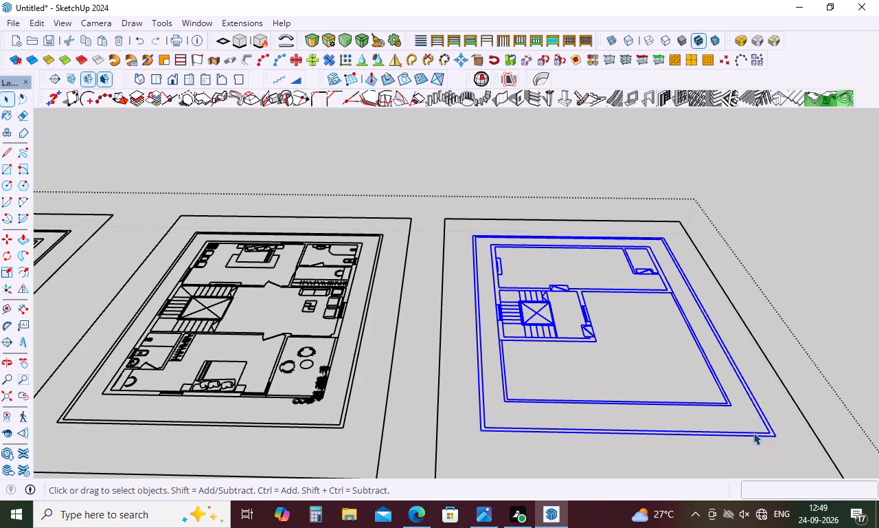
key(ctrl+c)
Close the plans' group, paste the terrace plan on the empty ground behind the ground-floor plan, and deselect it.
scroll(488, 241, down, 6)
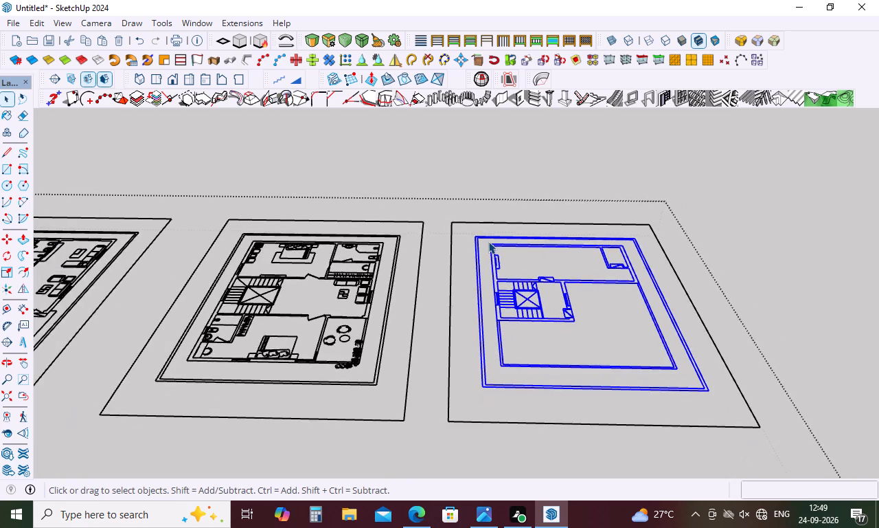
scroll(488, 241, down, 18)
click(485, 441)
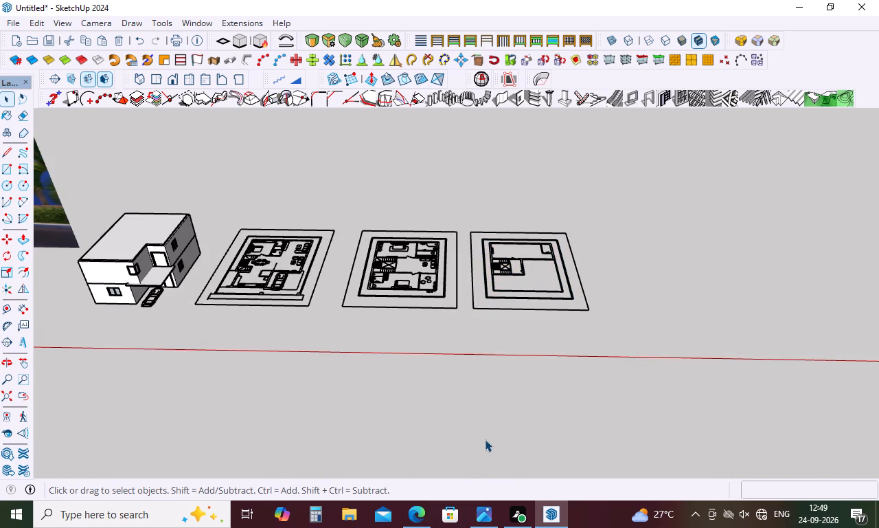
key(ctrl+v)
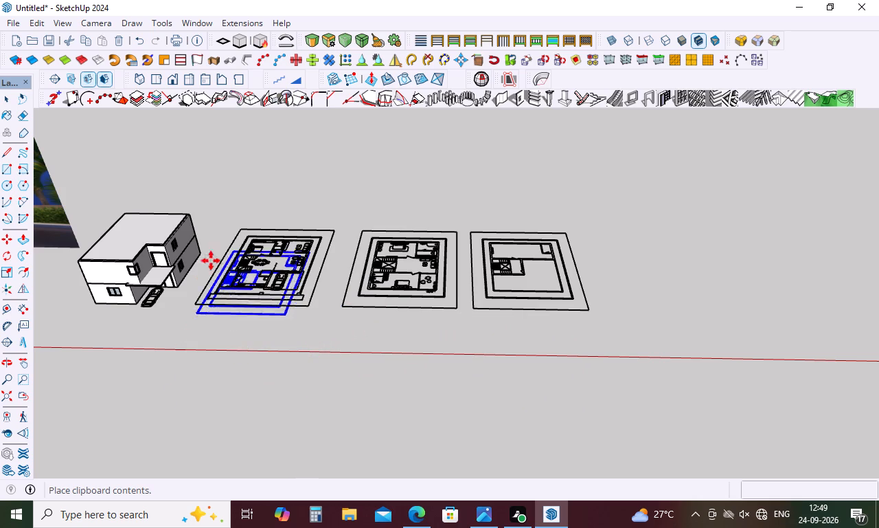
click(242, 224)
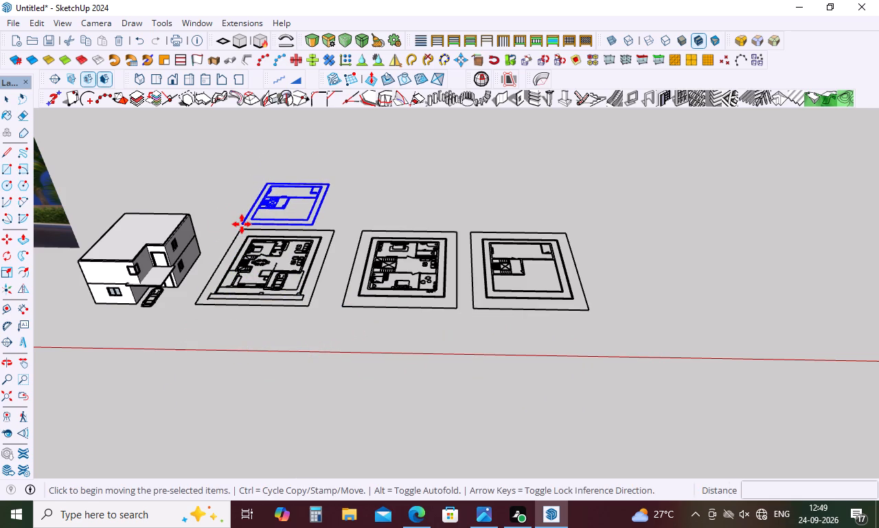
key(space)
middle_drag(324, 286, 335, 423)
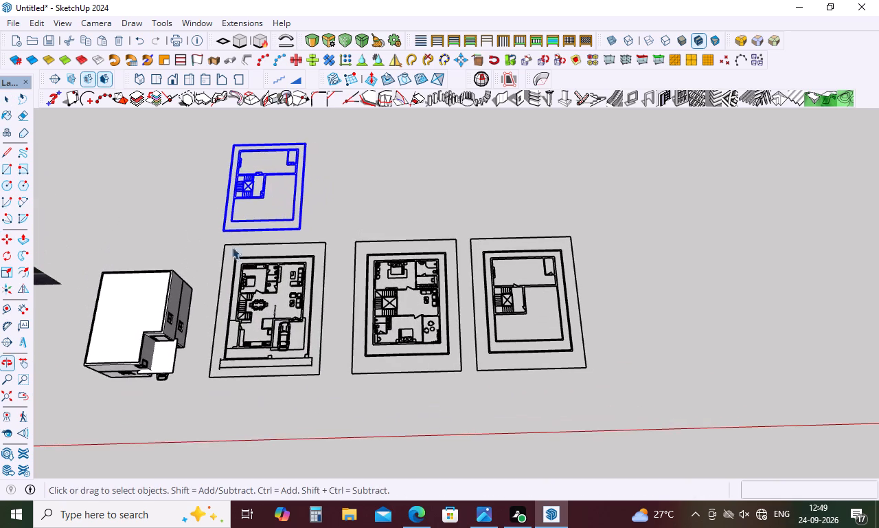
scroll(218, 159, down, 3)
scroll(222, 142, up, 17)
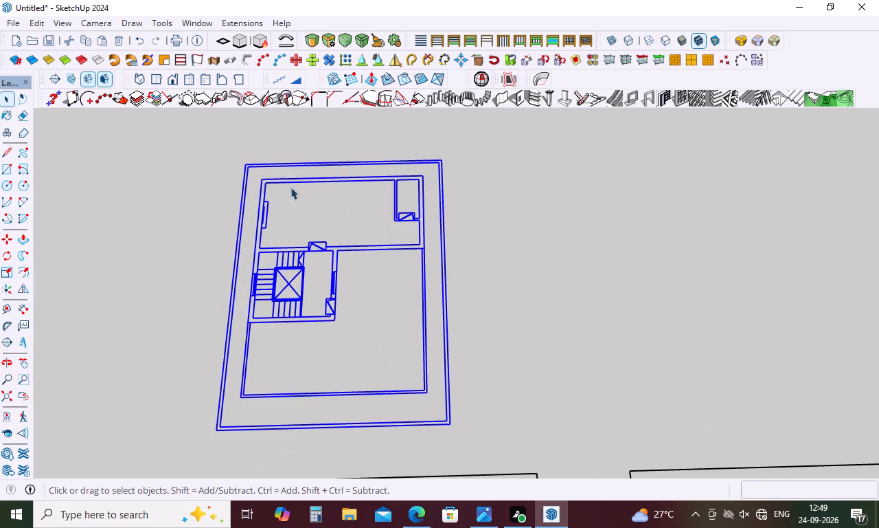
click(521, 269)
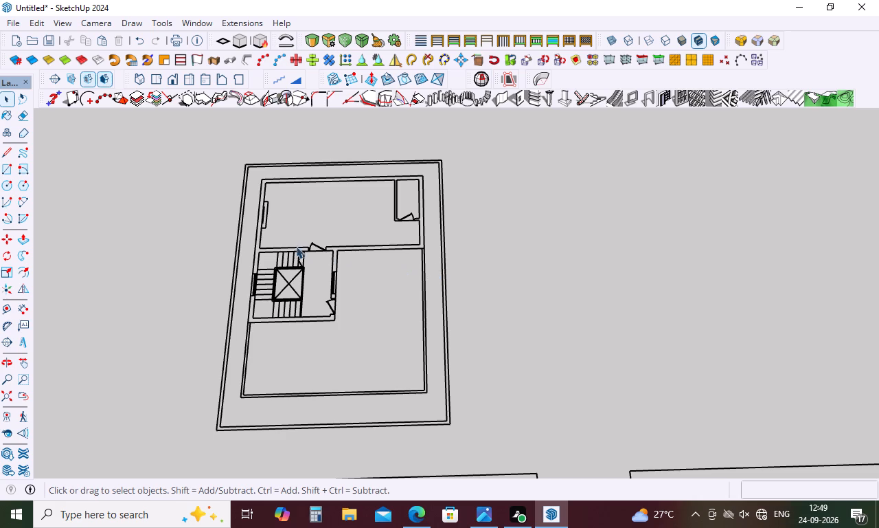
Compare the pasted terrace plan's rooms and staircase with the terrace and roof in the reference image.
scroll(244, 222, up, 4)
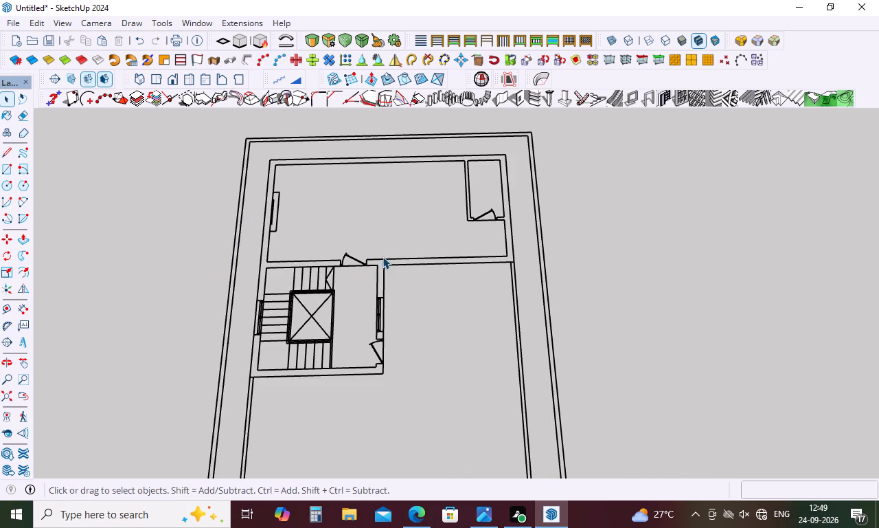
scroll(431, 263, down, 4)
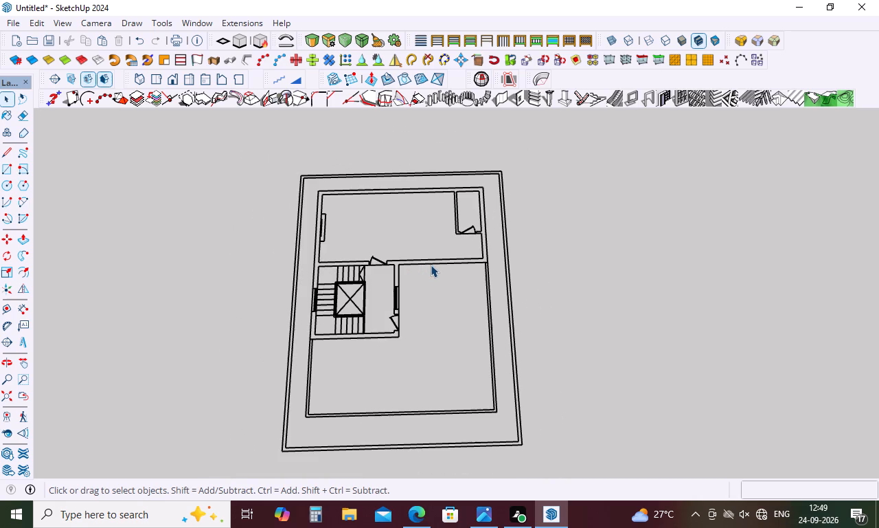
scroll(442, 299, down, 16)
scroll(442, 299, down, 6)
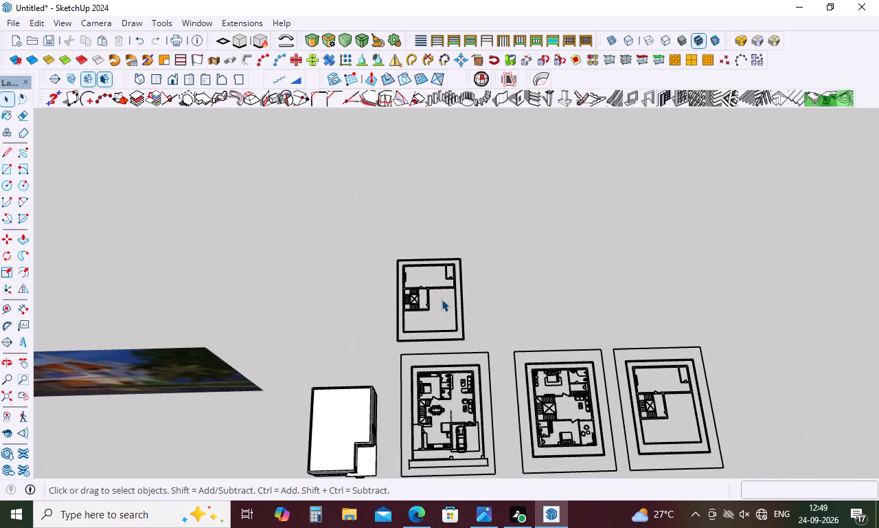
scroll(442, 299, down, 9)
middle_drag(264, 350, 284, 239)
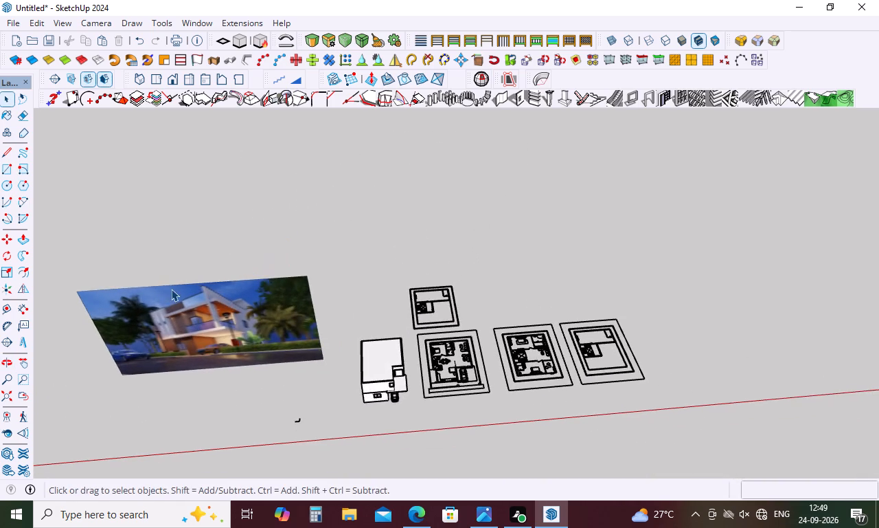
scroll(171, 289, up, 5)
scroll(285, 313, up, 6)
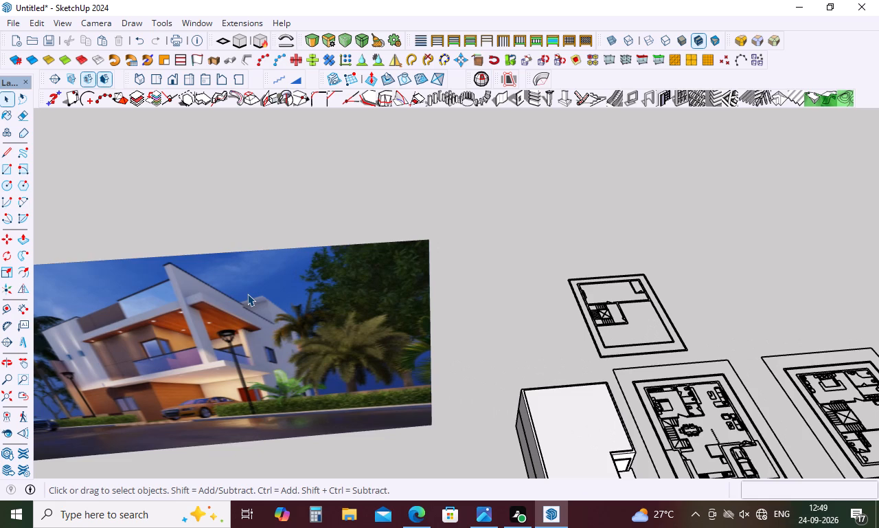
scroll(247, 294, down, 14)
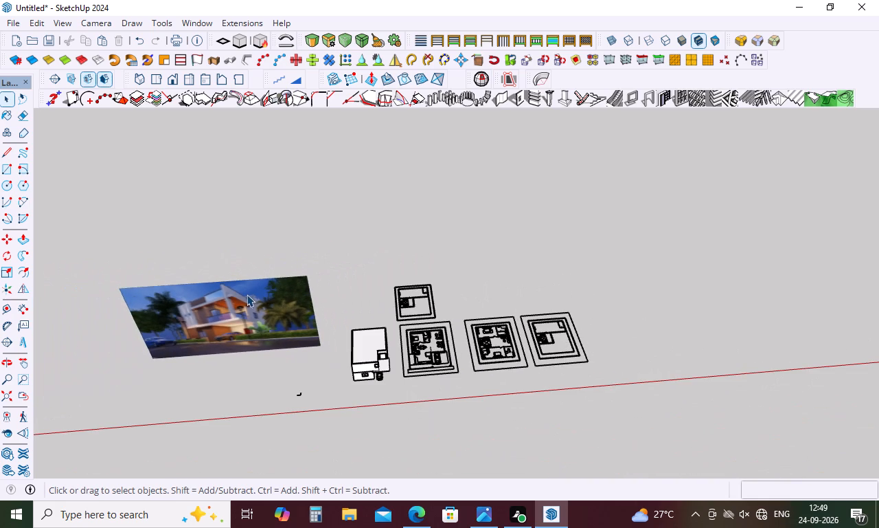
scroll(445, 284, up, 5)
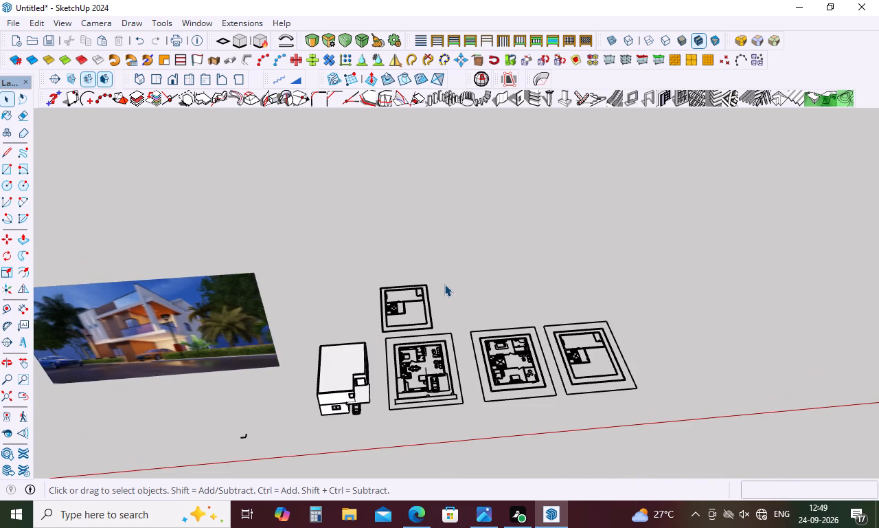
scroll(444, 284, up, 5)
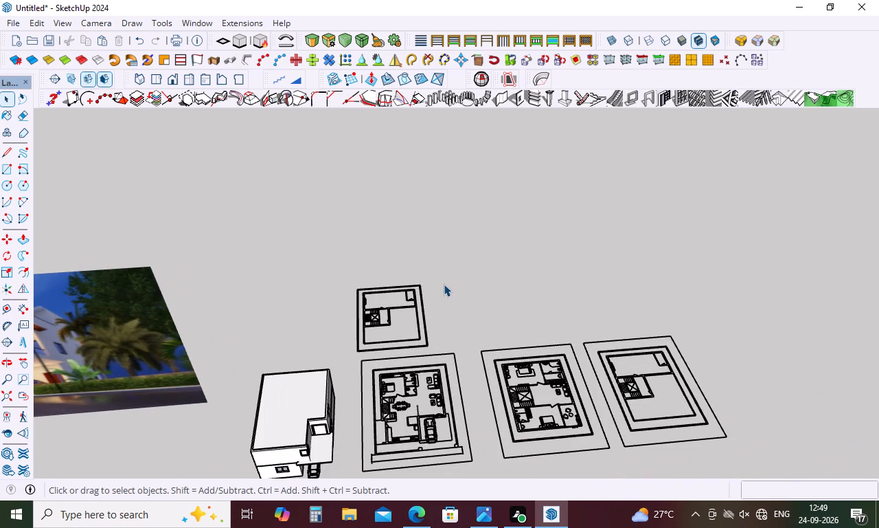
scroll(436, 282, up, 5)
scroll(329, 329, up, 1)
scroll(329, 329, down, 4)
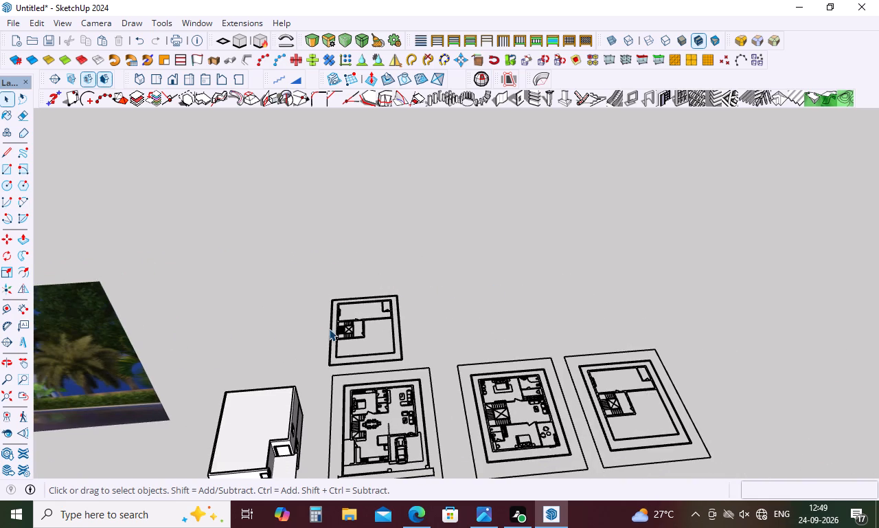
scroll(341, 314, up, 11)
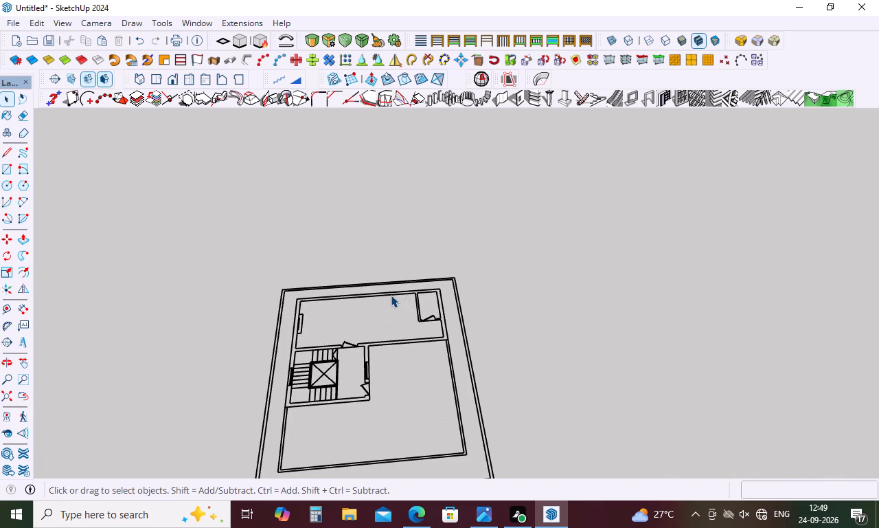
scroll(411, 304, up, 4)
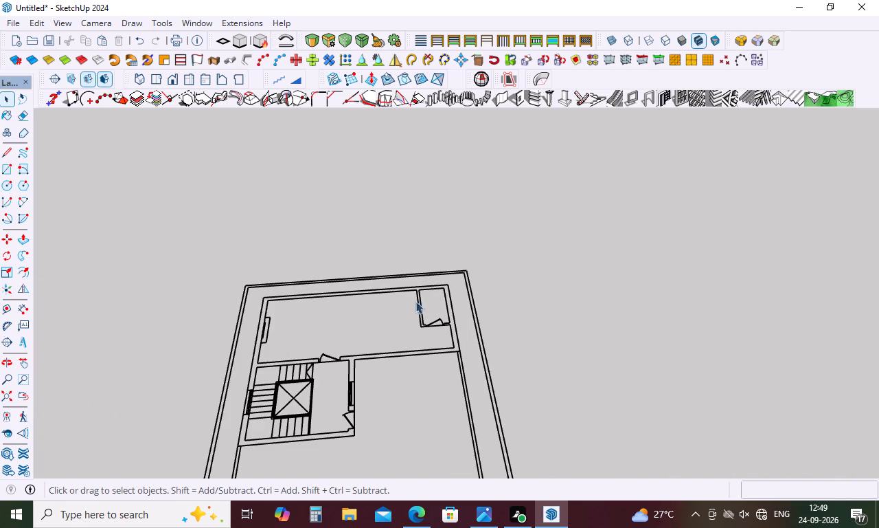
Draw a 9" line across the outer wall at the large room's rear corner to fill the terrace plan's walls with faces.
scroll(446, 285, down, 5)
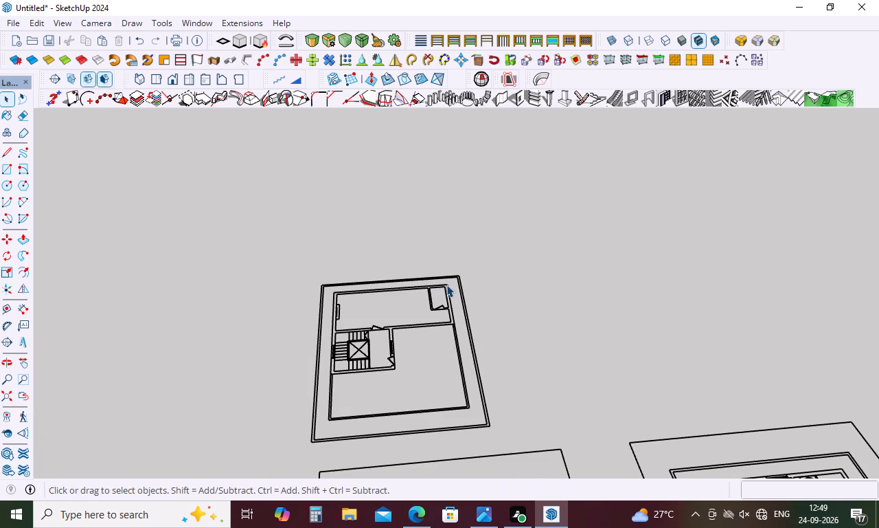
key(Escape)
key(l)
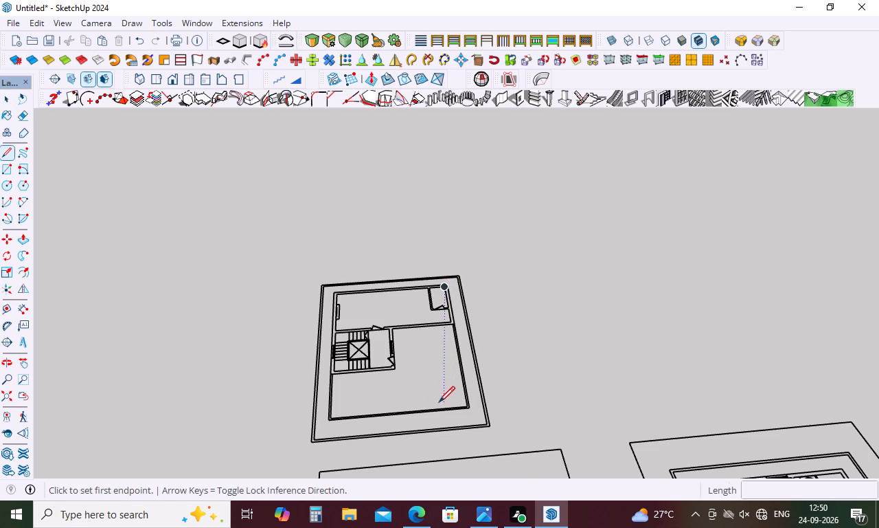
scroll(389, 292, up, 5)
scroll(298, 293, up, 14)
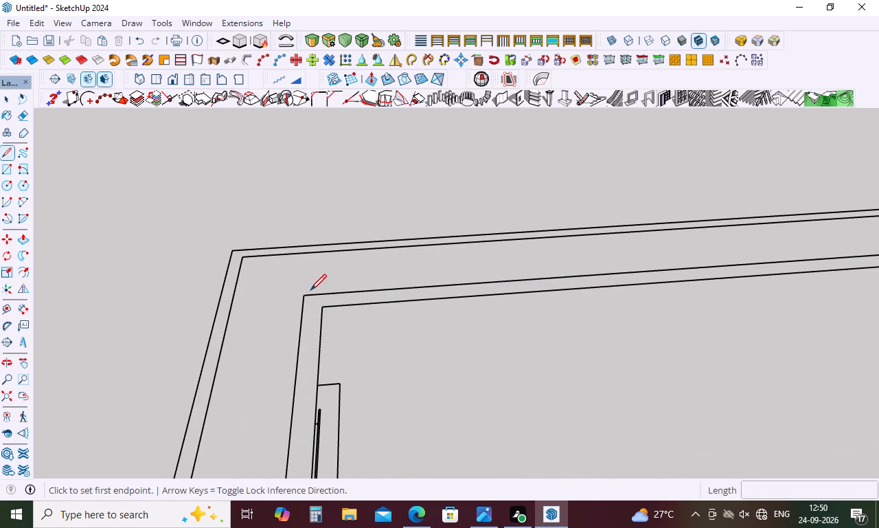
click(308, 294)
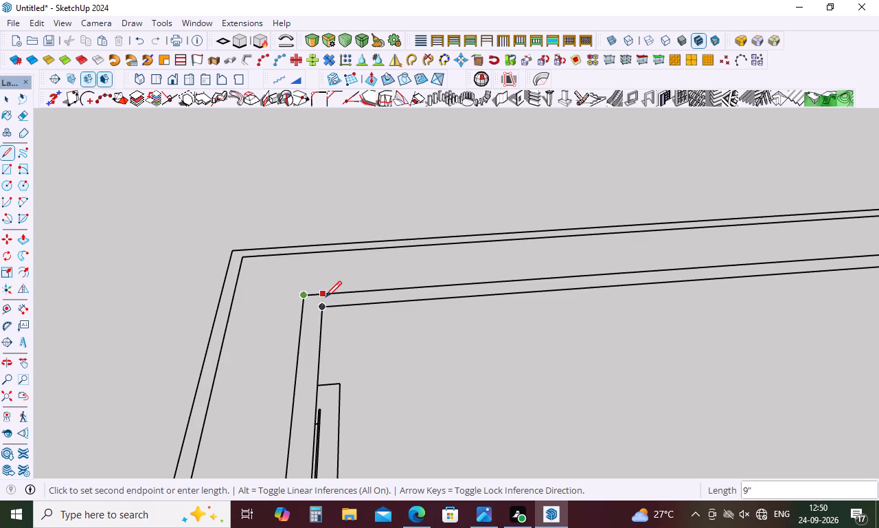
key(space)
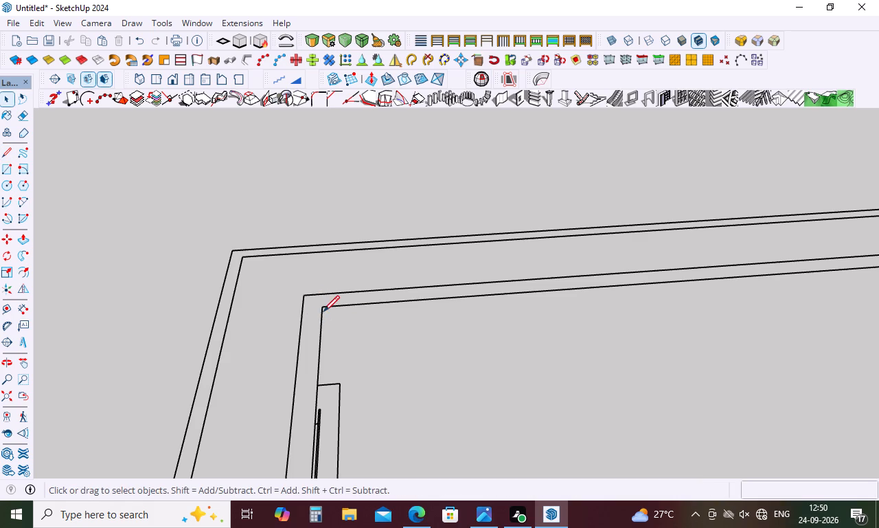
key(l)
click(325, 307)
click(303, 308)
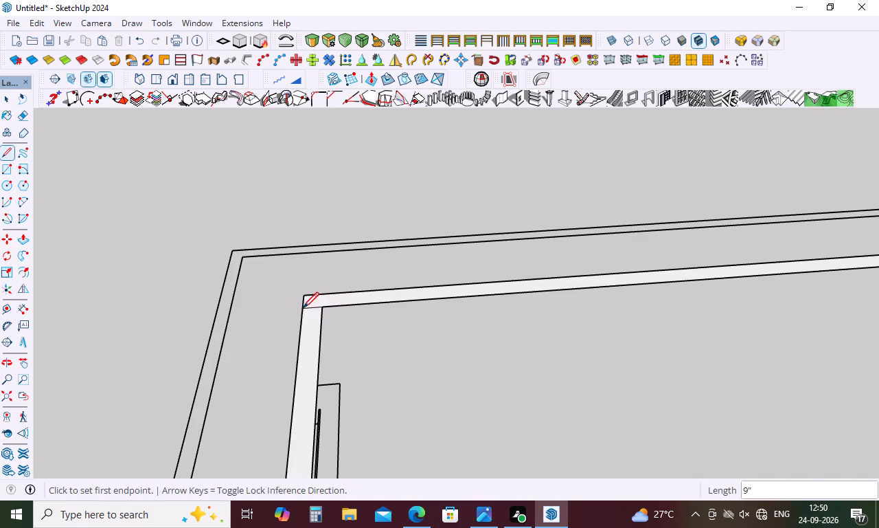
Erase the short helper line at the large room's rear corner so the walls form one continuous face.
scroll(376, 265, down, 5)
key(space)
key(e)
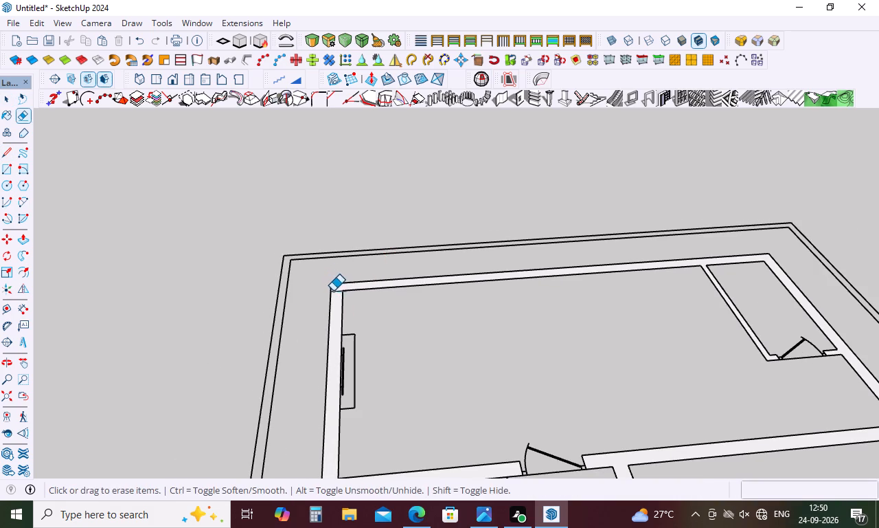
scroll(333, 291, up, 5)
click(341, 293)
scroll(345, 276, down, 13)
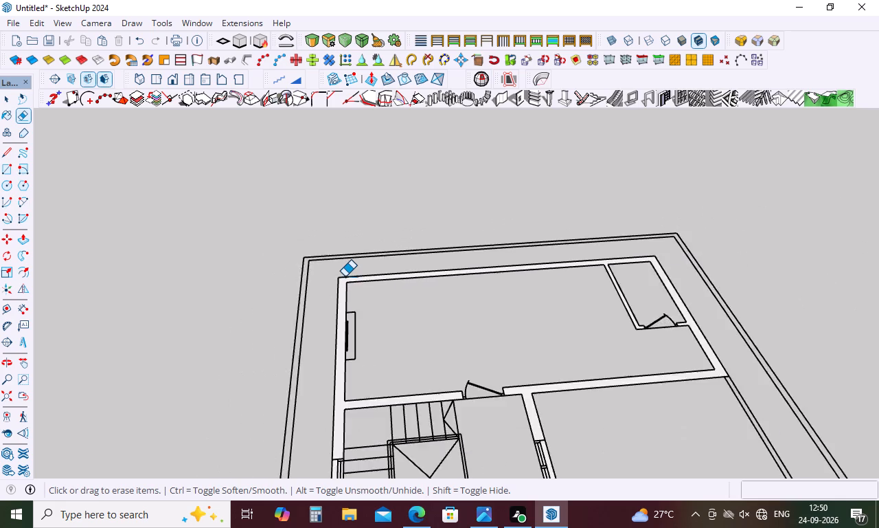
scroll(345, 276, down, 3)
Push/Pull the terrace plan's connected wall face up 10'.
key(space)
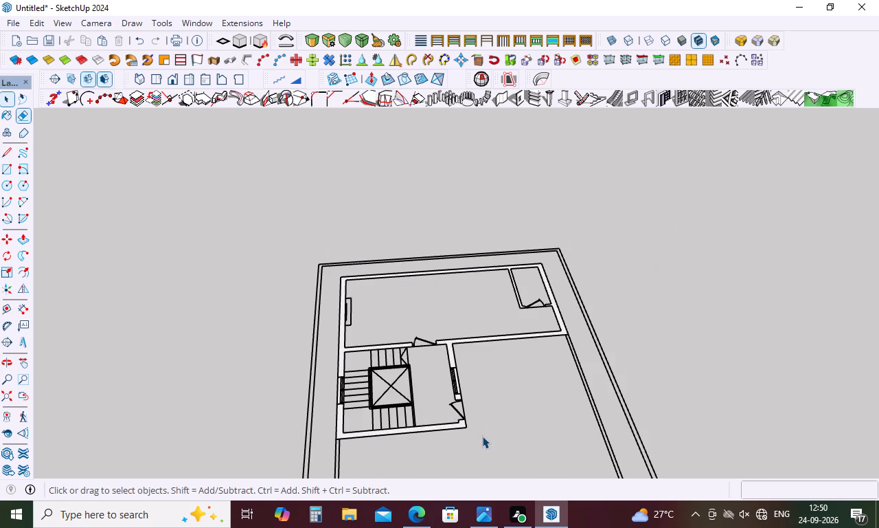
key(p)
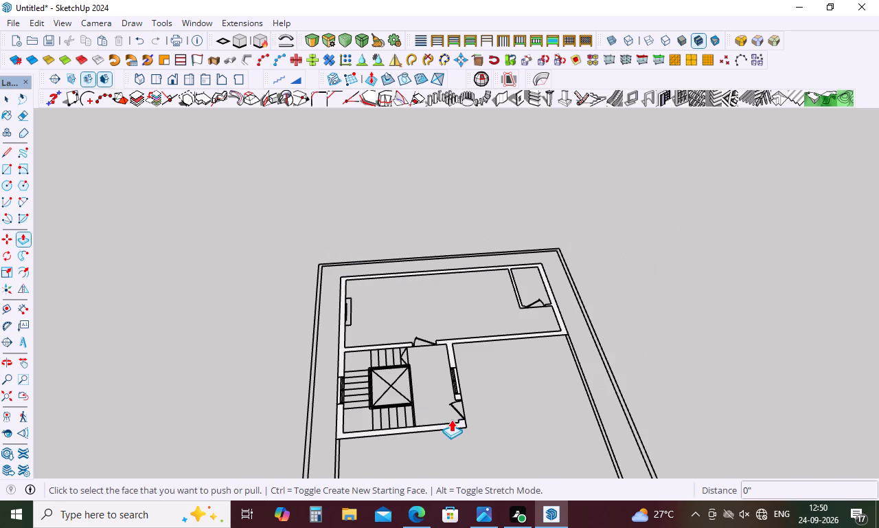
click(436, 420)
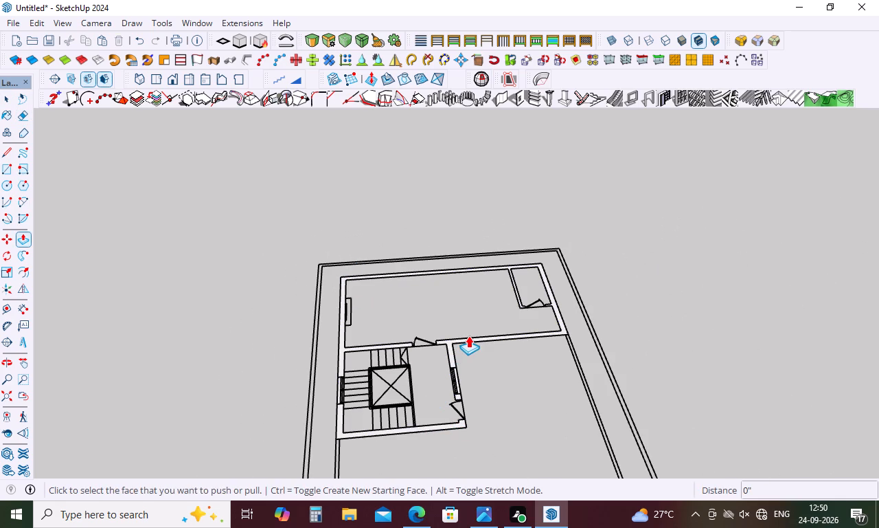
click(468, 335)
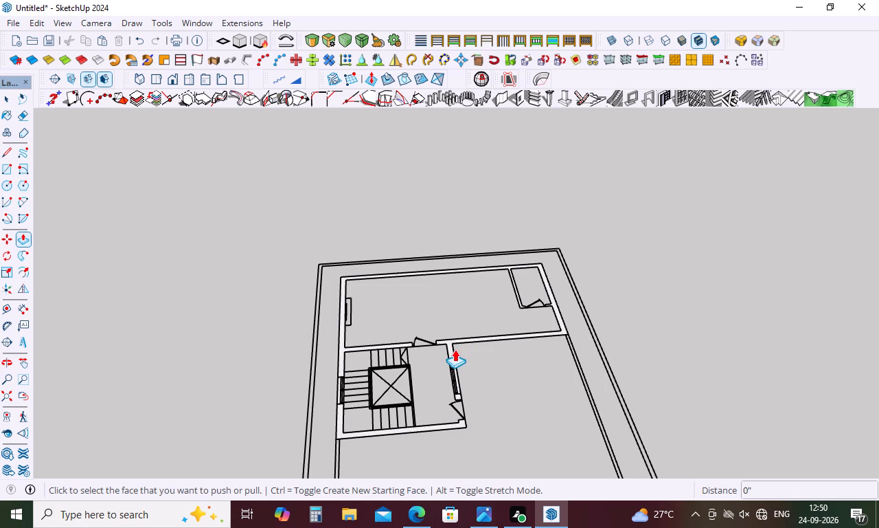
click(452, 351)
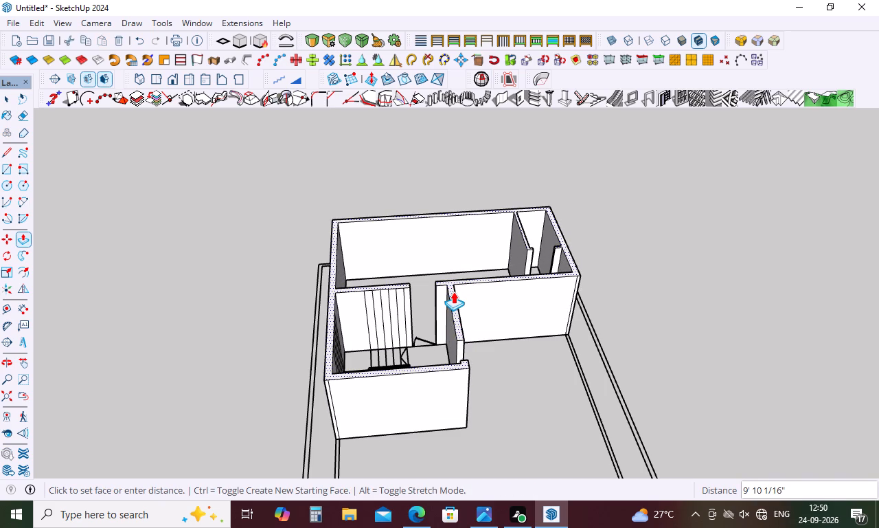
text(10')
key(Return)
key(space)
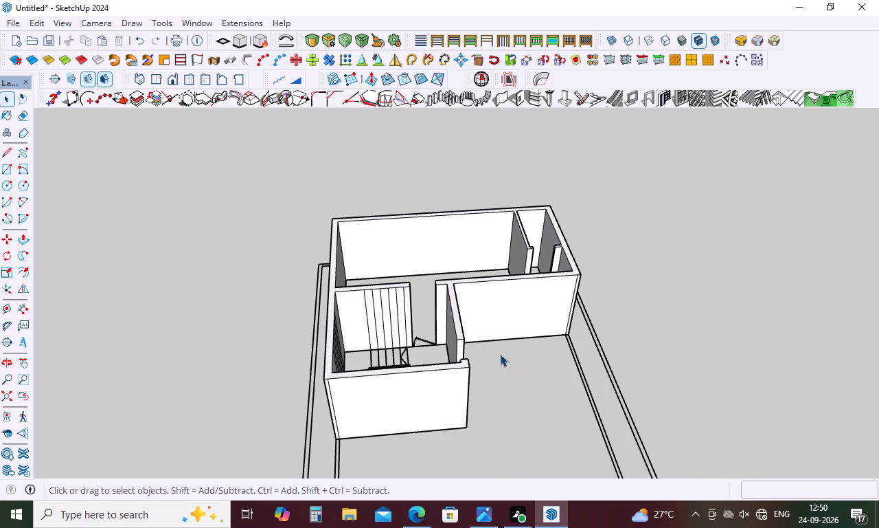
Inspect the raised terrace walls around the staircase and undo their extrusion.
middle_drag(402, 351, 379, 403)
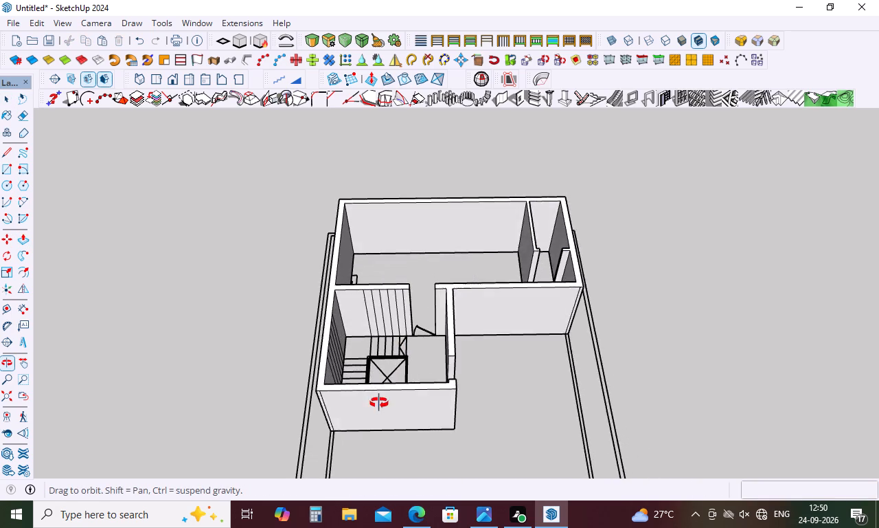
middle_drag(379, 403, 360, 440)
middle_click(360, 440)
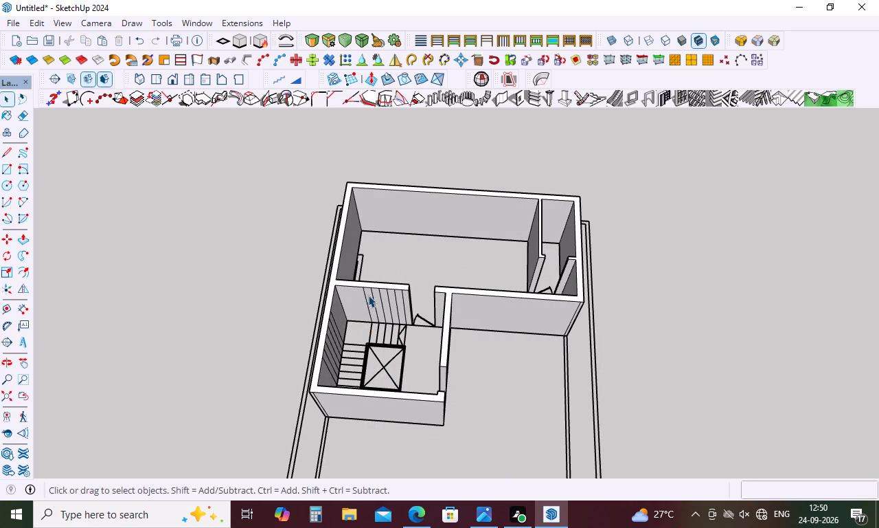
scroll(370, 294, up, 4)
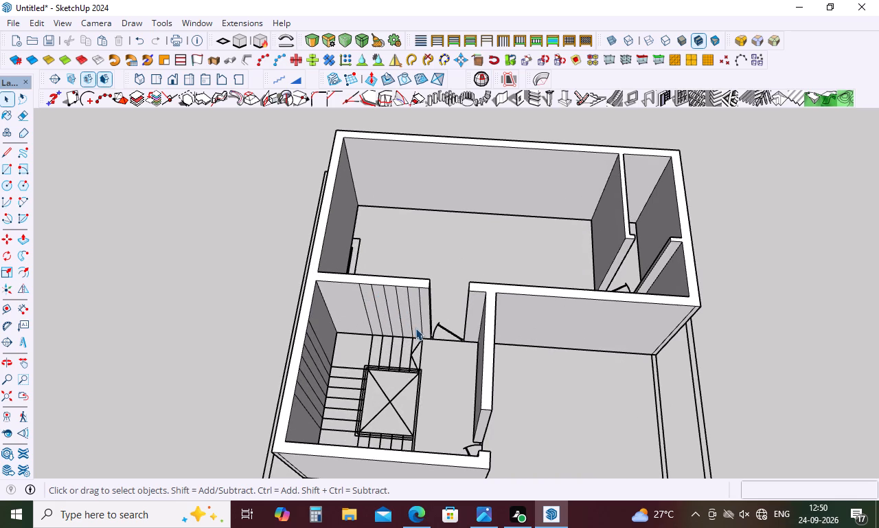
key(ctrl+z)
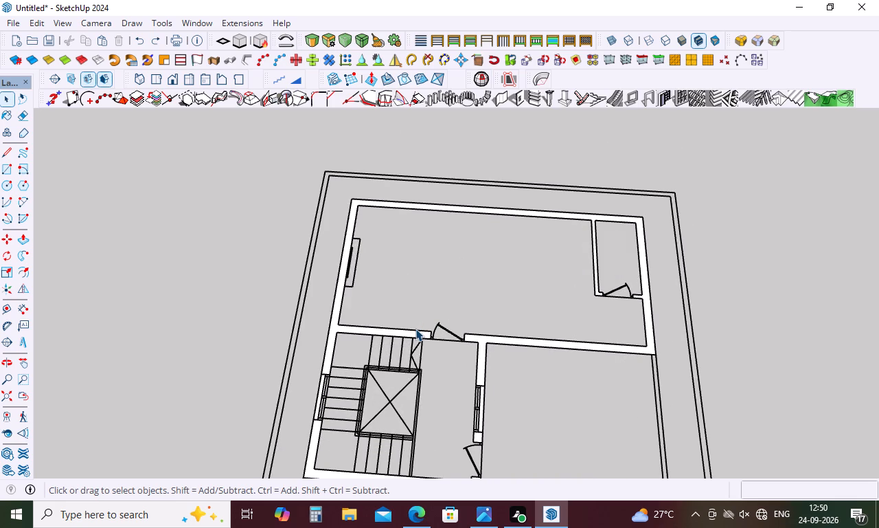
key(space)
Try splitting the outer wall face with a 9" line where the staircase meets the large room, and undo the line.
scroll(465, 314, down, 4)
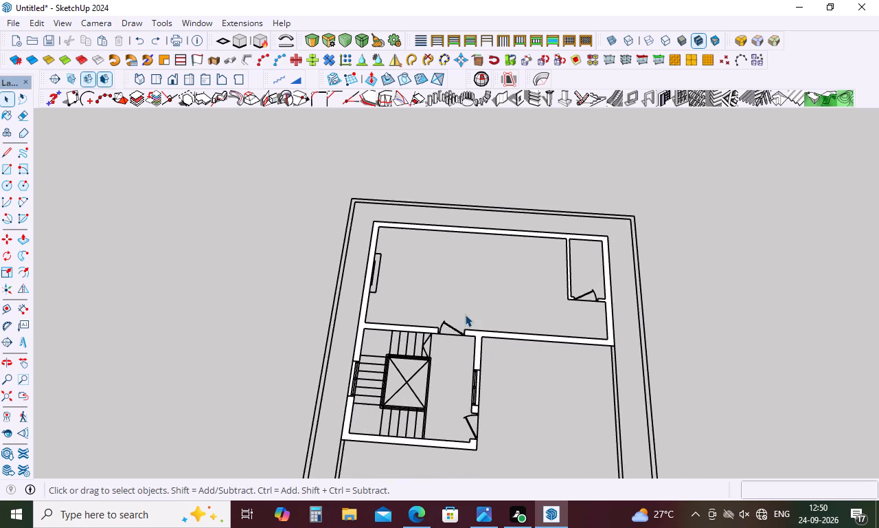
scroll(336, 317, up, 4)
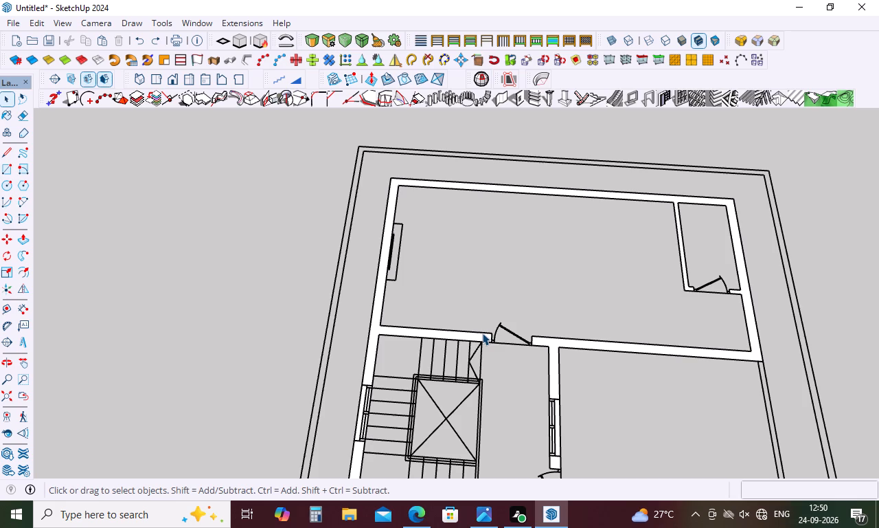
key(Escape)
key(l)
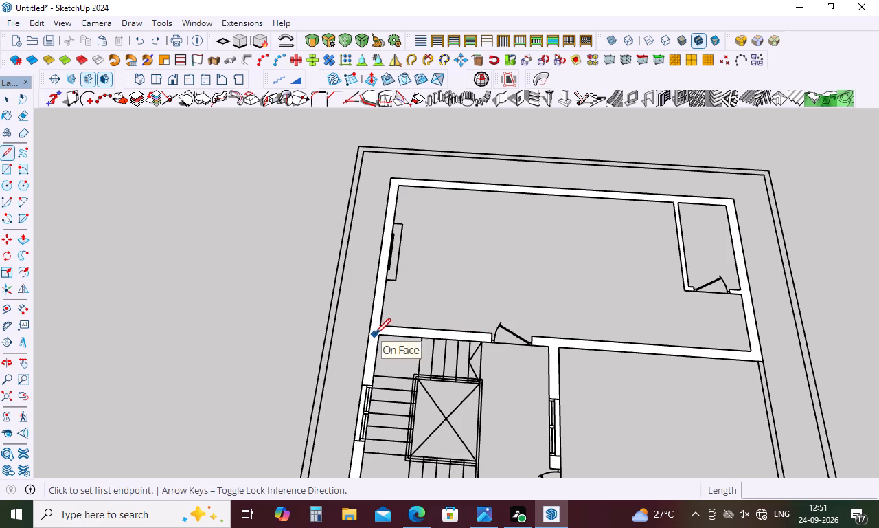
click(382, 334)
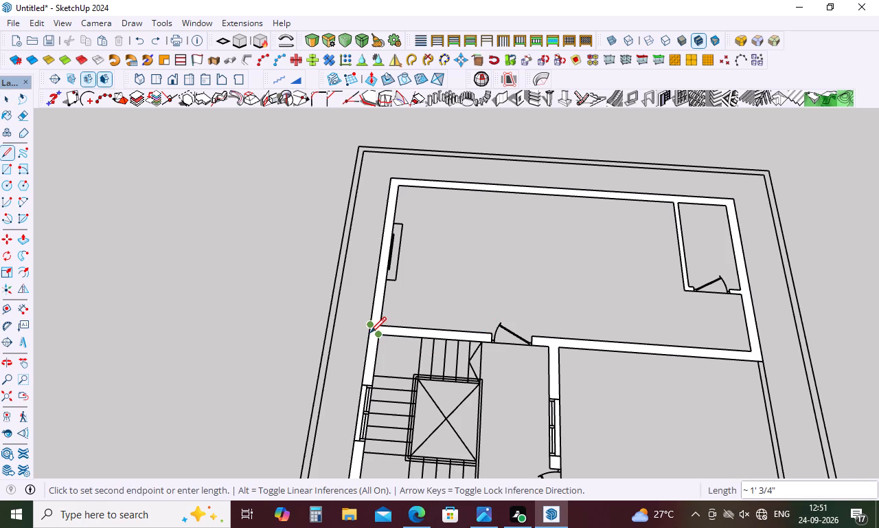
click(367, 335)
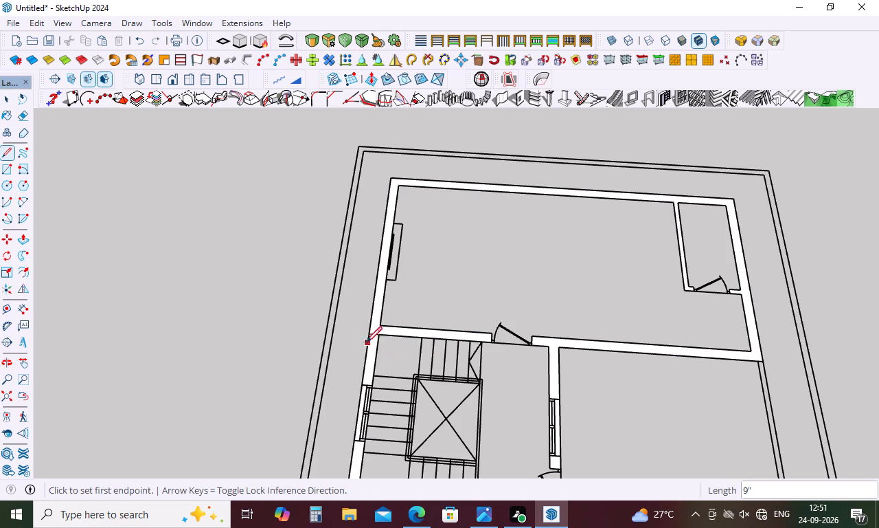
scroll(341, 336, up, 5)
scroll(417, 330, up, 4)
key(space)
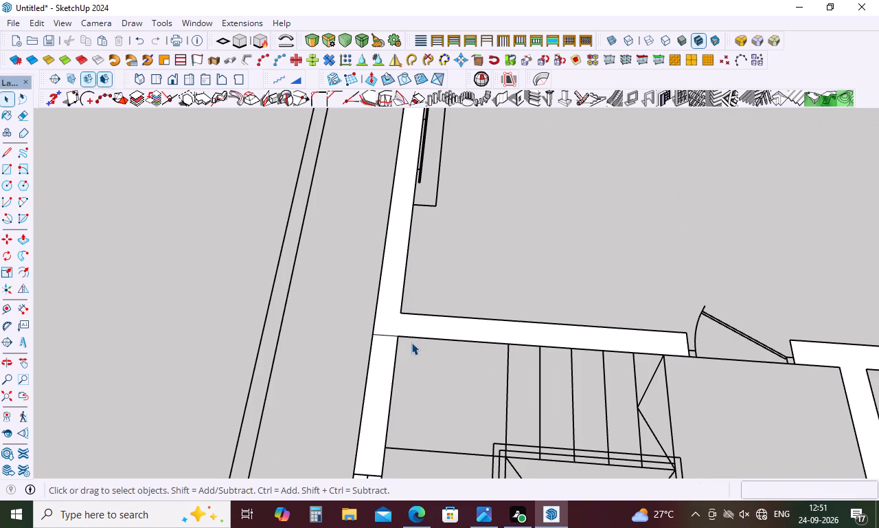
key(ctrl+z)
Split the wall face with lines across both staircase side walls where they meet the large room's wall, the outer one 9" long.
key(l)
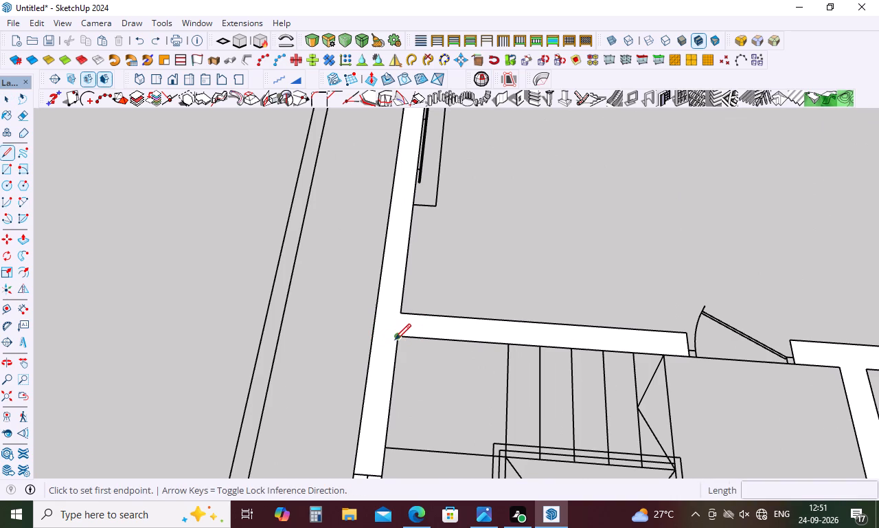
click(398, 338)
click(378, 333)
scroll(383, 311, down, 9)
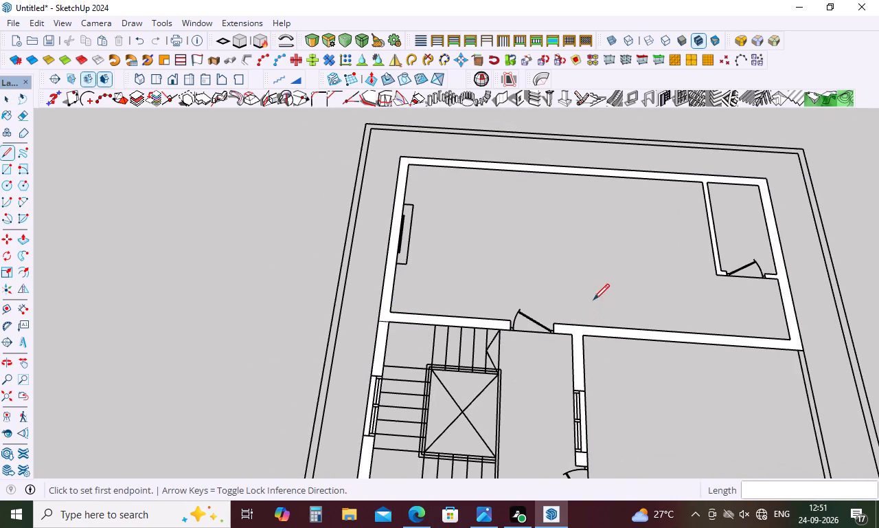
scroll(575, 354, up, 10)
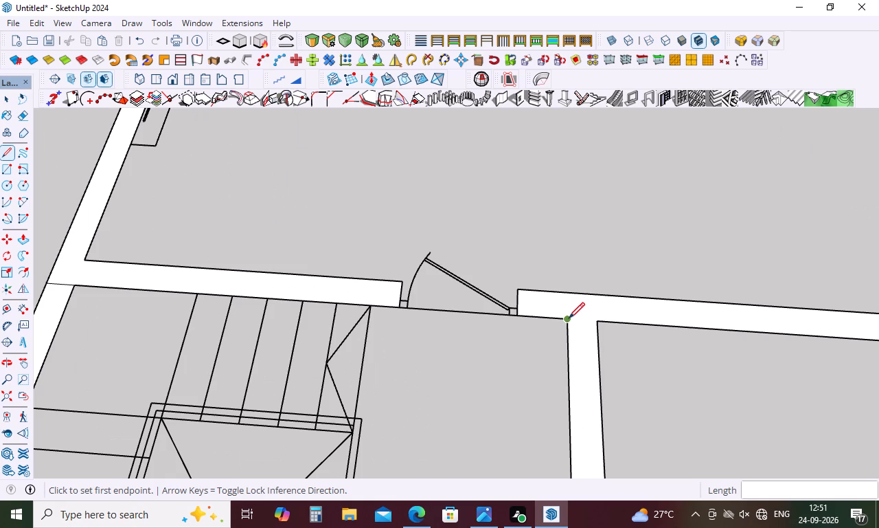
click(569, 318)
click(595, 324)
key(space)
Delete the separated wall faces around the staircase, keeping only the large room's wall face.
scroll(534, 260, down, 5)
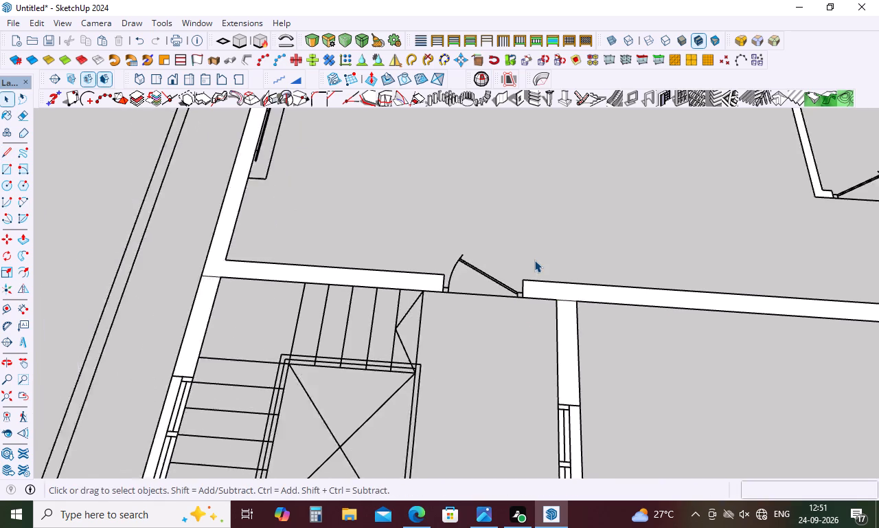
click(560, 331)
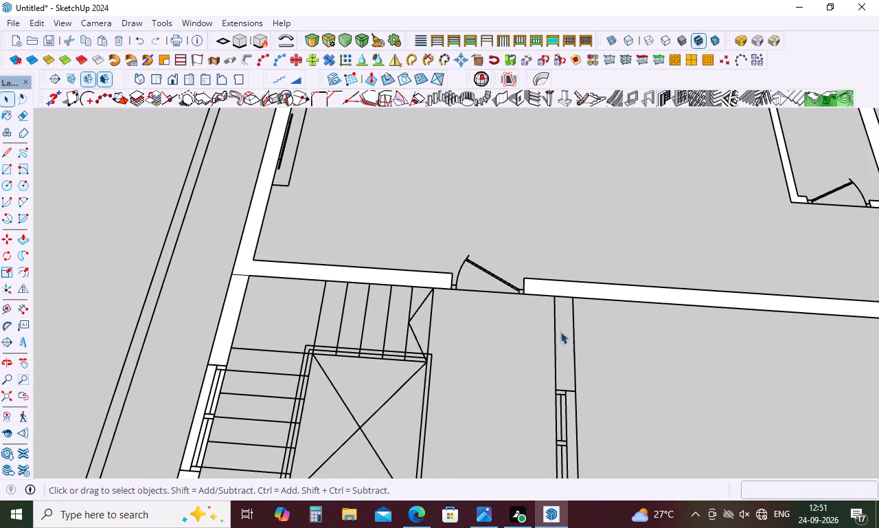
key(Delete)
scroll(555, 326, down, 5)
click(350, 322)
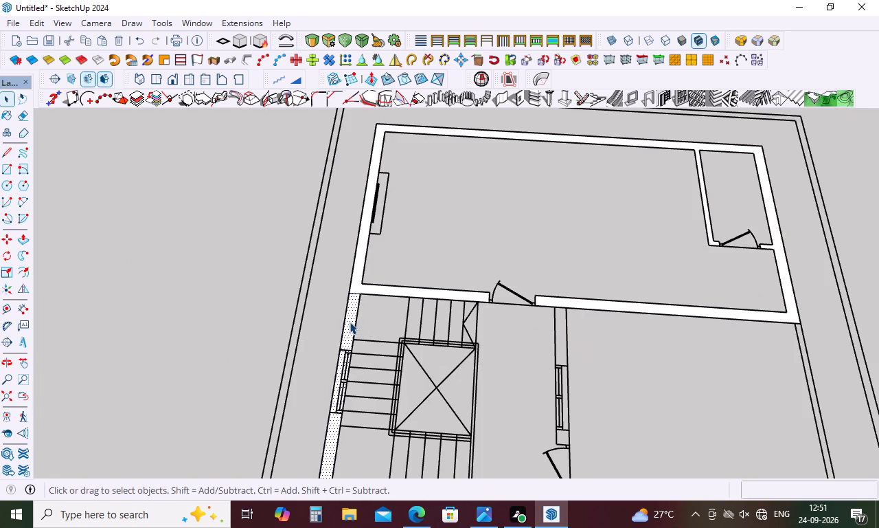
key(Delete)
scroll(403, 298, down, 5)
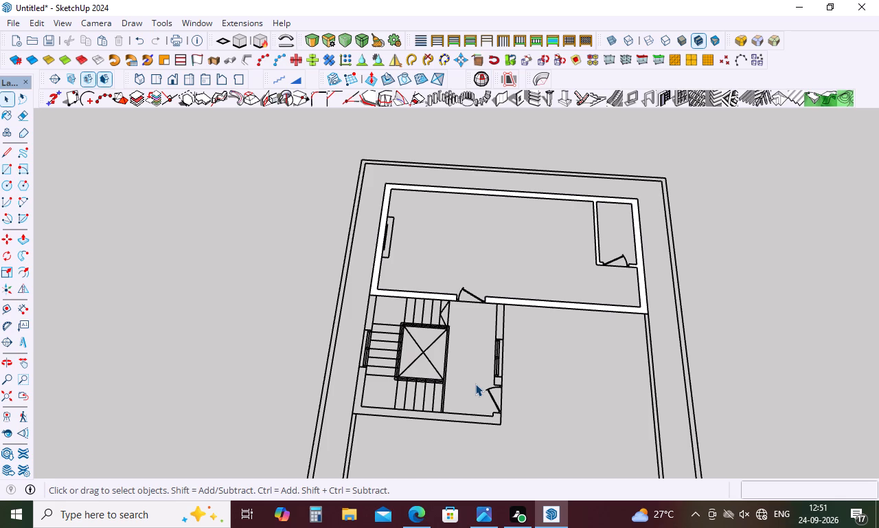
scroll(530, 288, up, 4)
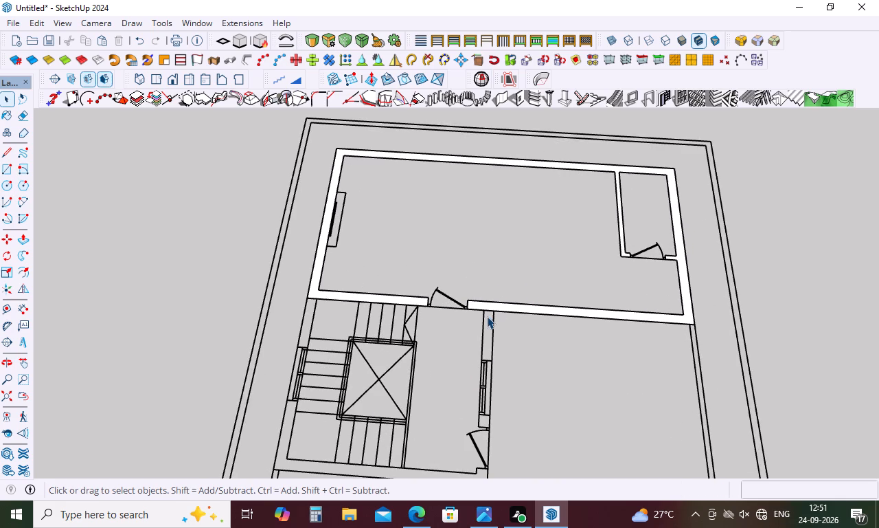
Draw a 9" by 3' rectangle across the large room's door opening beside the staircase and delete the face filling the adjoining passage.
key(r)
scroll(462, 300, up, 10)
click(389, 324)
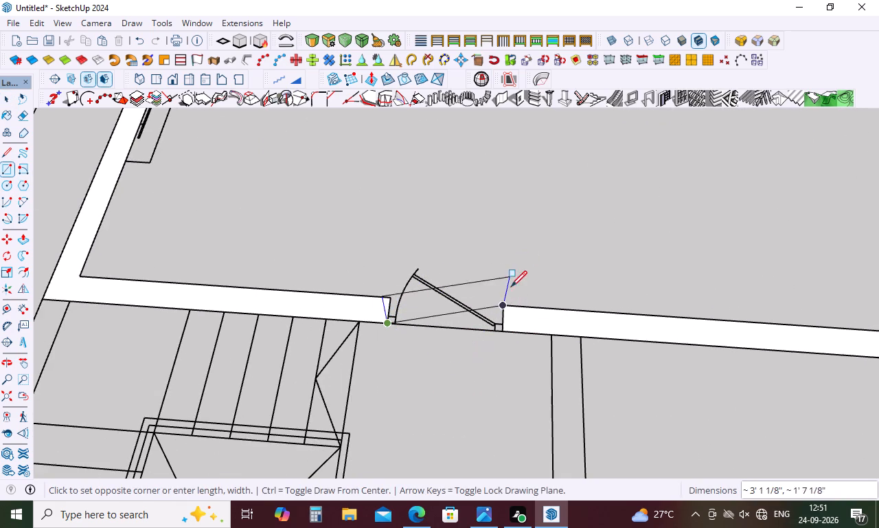
click(504, 308)
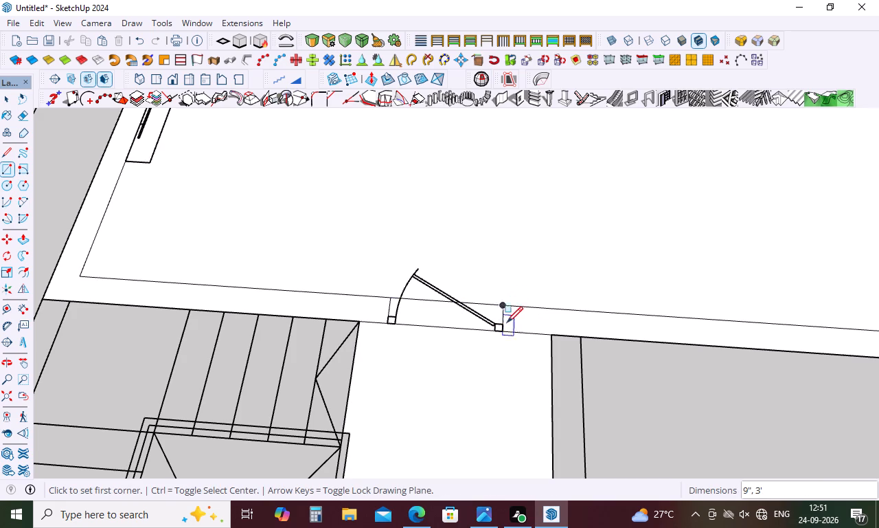
key(space)
click(457, 380)
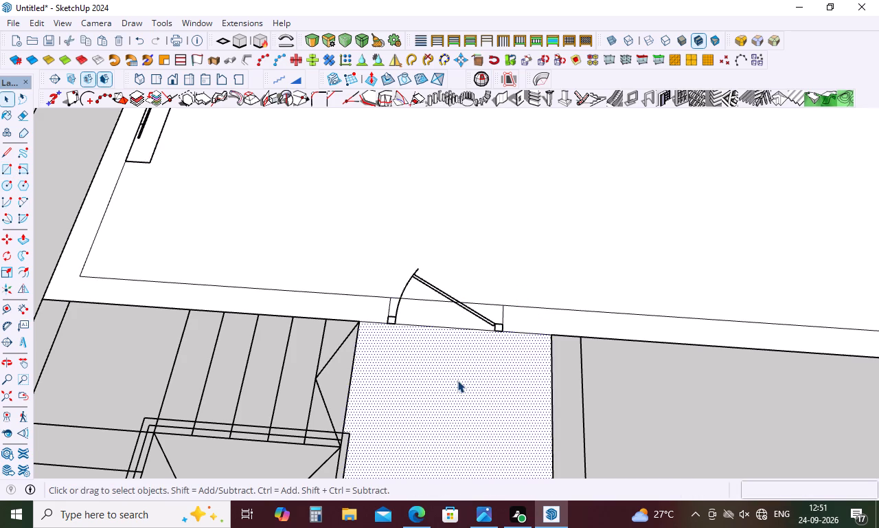
key(Delete)
Erase the door symbol from the large room's opening beside the staircase, undoing the erasure of the outer wall edge.
key(e)
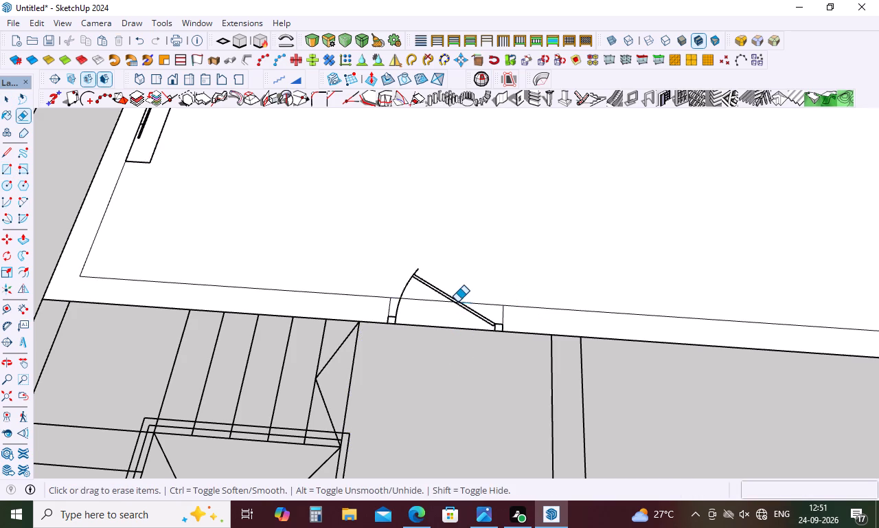
click(457, 301)
click(448, 325)
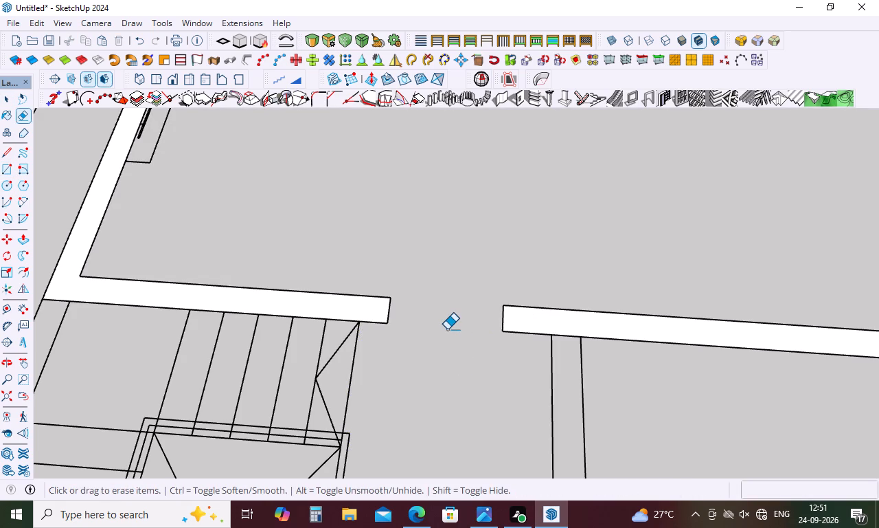
key(ctrl+z)
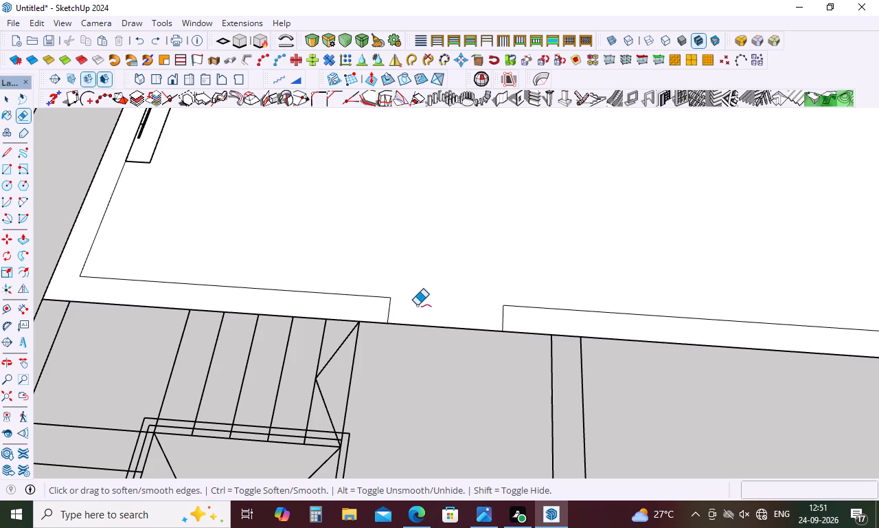
Close the large room's door opening with a line along the inner wall edge and erase both jamb lines.
key(space)
key(l)
click(391, 298)
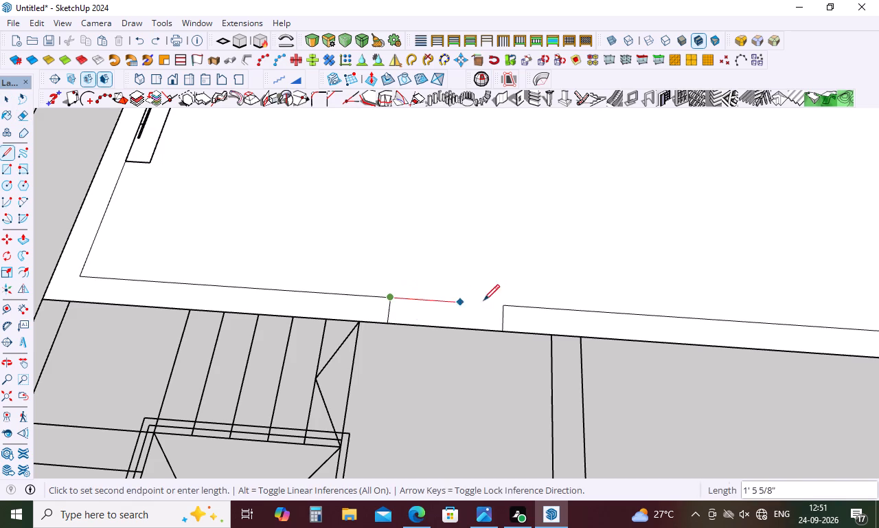
click(502, 308)
key(space)
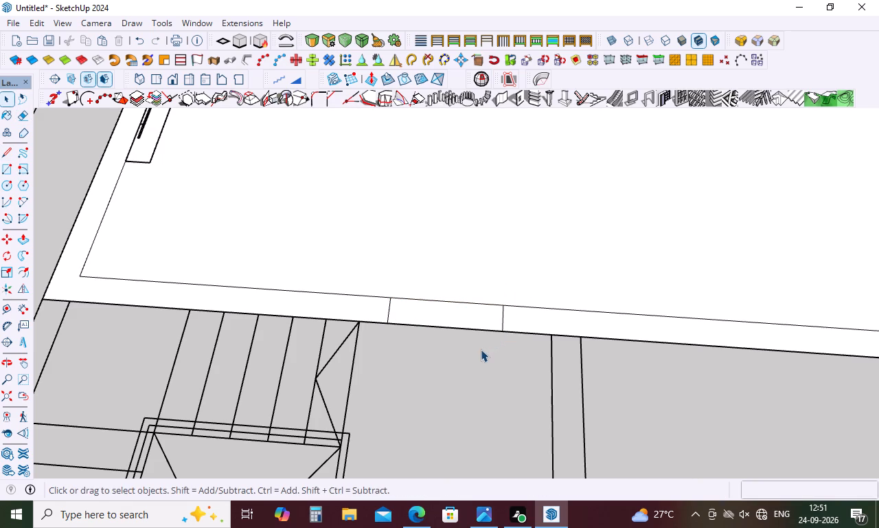
key(e)
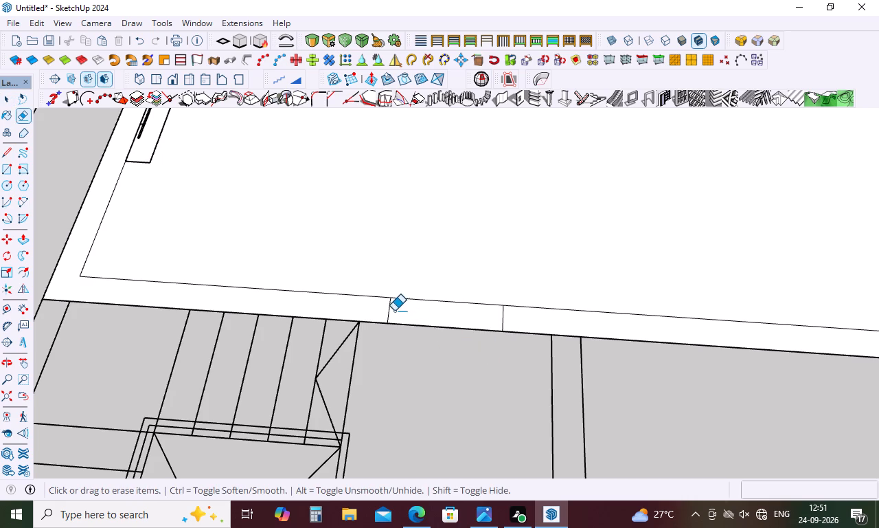
drag(394, 311, 383, 316)
drag(504, 315, 499, 322)
Draw lines across both ends of the small corner room's partitions at the large room's wall, the one near the door 4 1/2" long.
scroll(454, 367, down, 4)
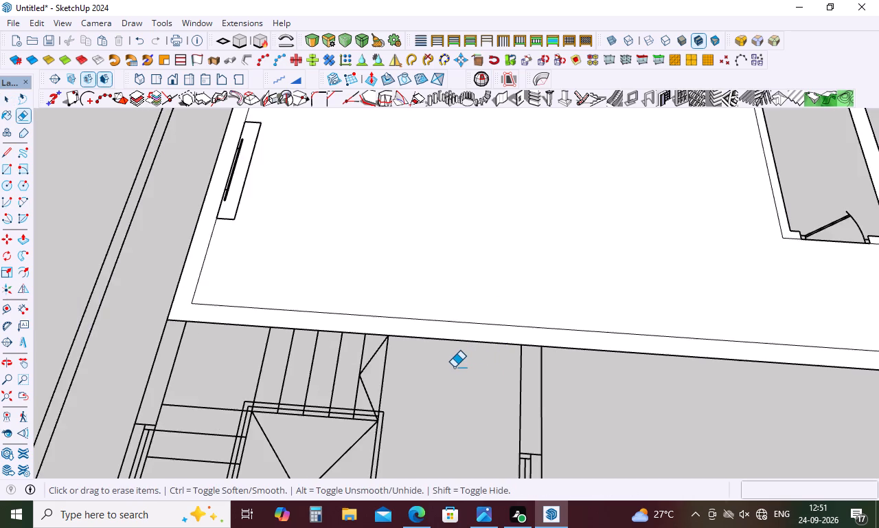
scroll(454, 367, down, 9)
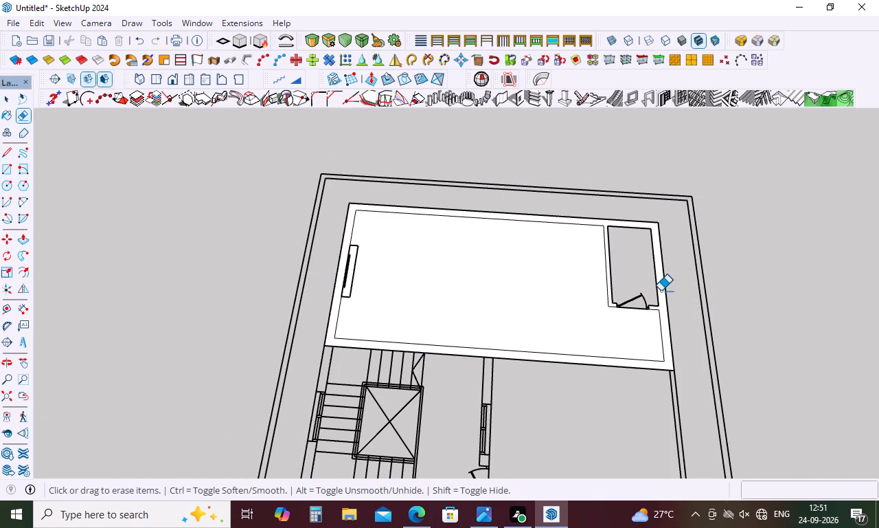
scroll(661, 289, up, 5)
key(l)
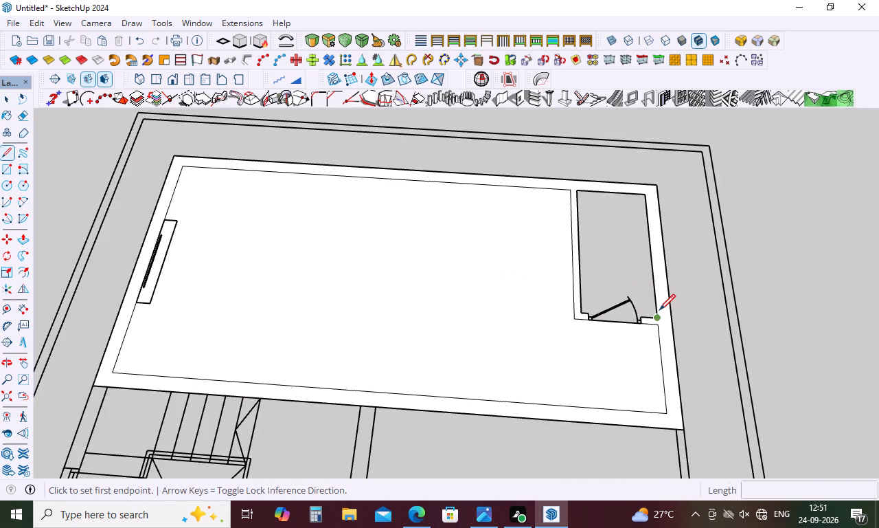
click(656, 318)
click(658, 327)
key(space)
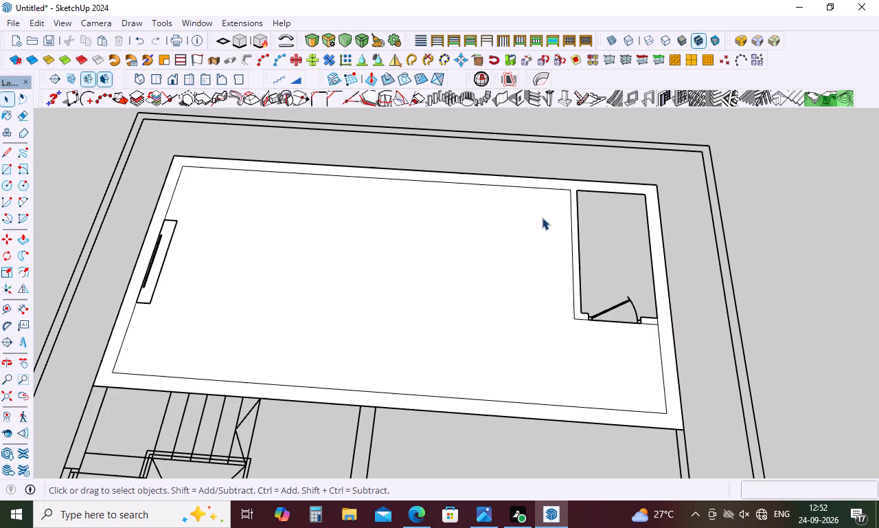
key(l)
click(569, 191)
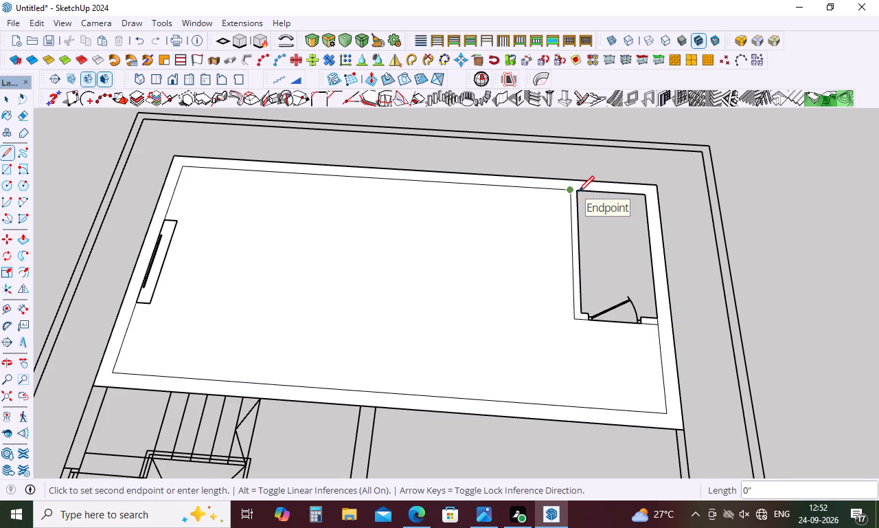
click(579, 189)
key(space)
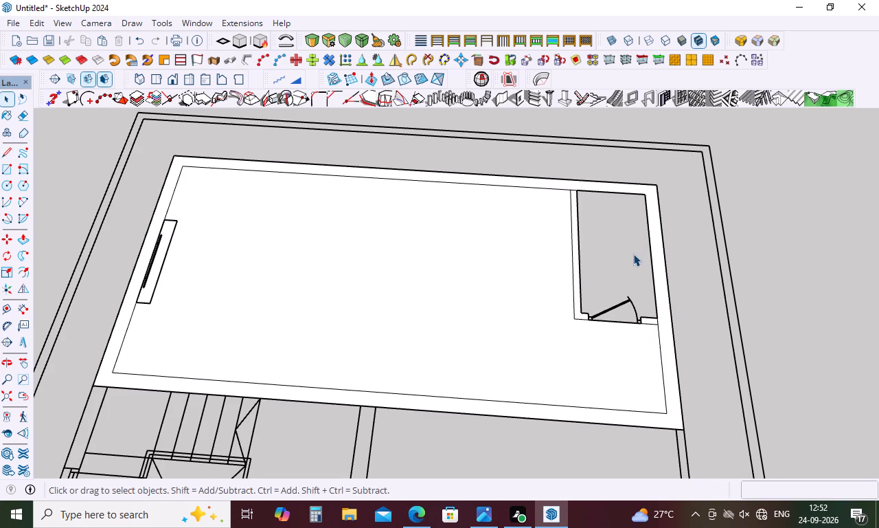
Erase the small corner room's partition walls, its door symbol and the leftover line fragments inside the large room.
key(e)
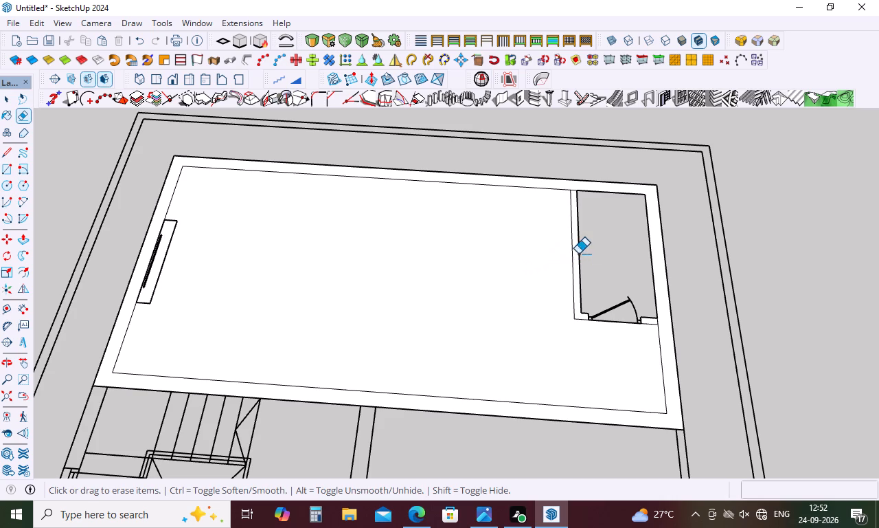
click(578, 254)
drag(575, 263, 569, 281)
drag(608, 303, 606, 327)
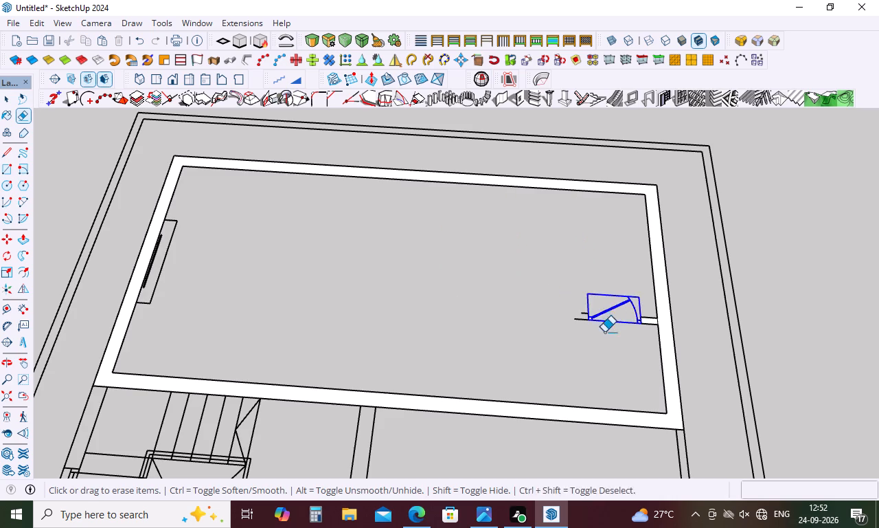
drag(641, 319, 643, 327)
drag(582, 316, 584, 327)
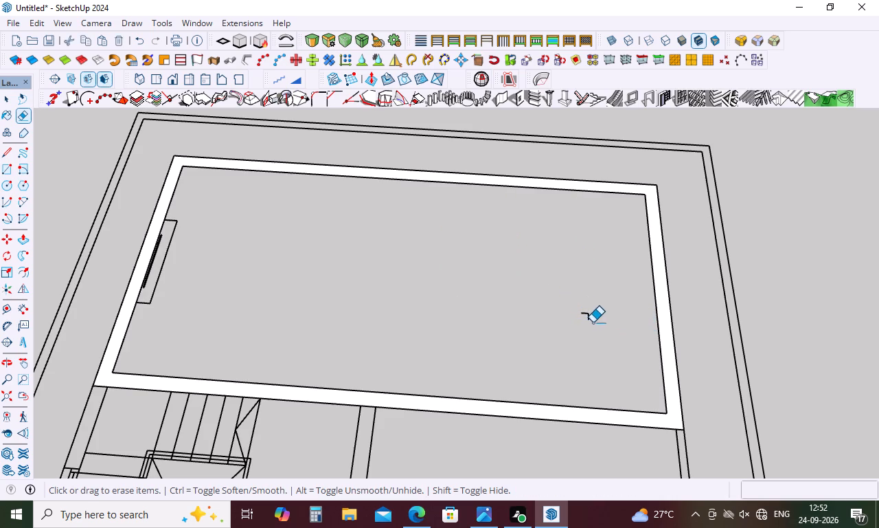
drag(591, 315, 588, 323)
drag(586, 312, 580, 331)
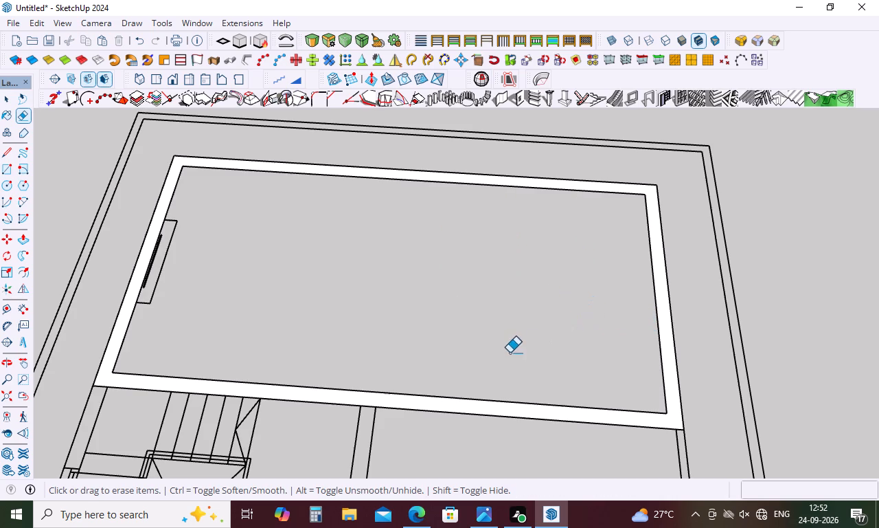
Erase the window symbol along the inner side of the large room's short wall on the staircase side.
scroll(152, 251, up, 18)
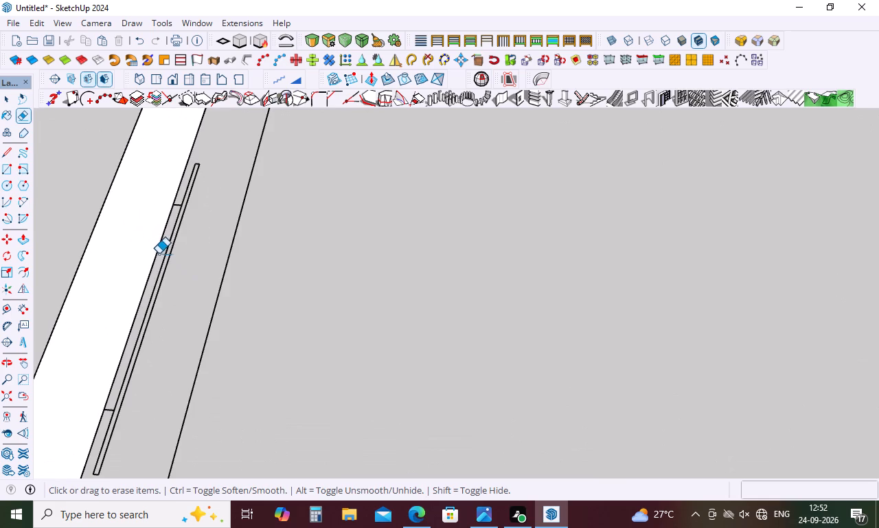
drag(164, 257, 165, 267)
scroll(241, 261, down, 11)
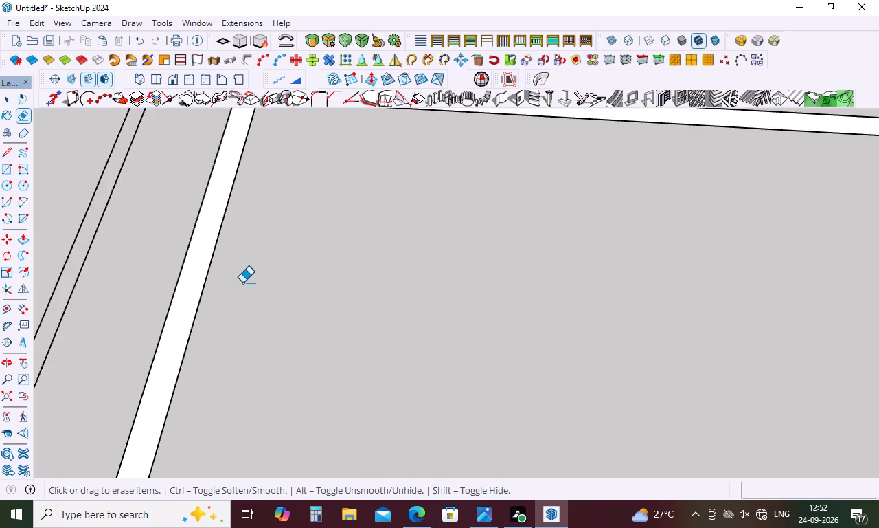
scroll(242, 283, down, 11)
key(space)
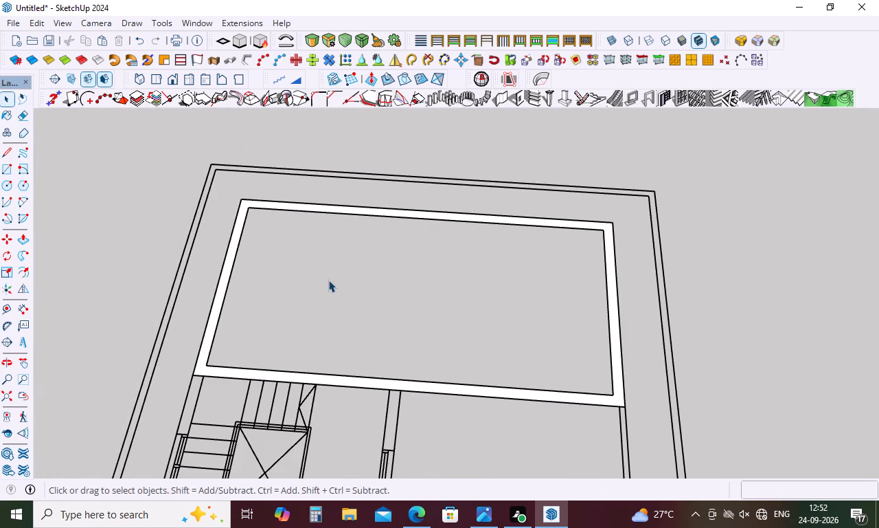
Extrude the large room's continuous wall face upward by 10'.
scroll(328, 279, down, 5)
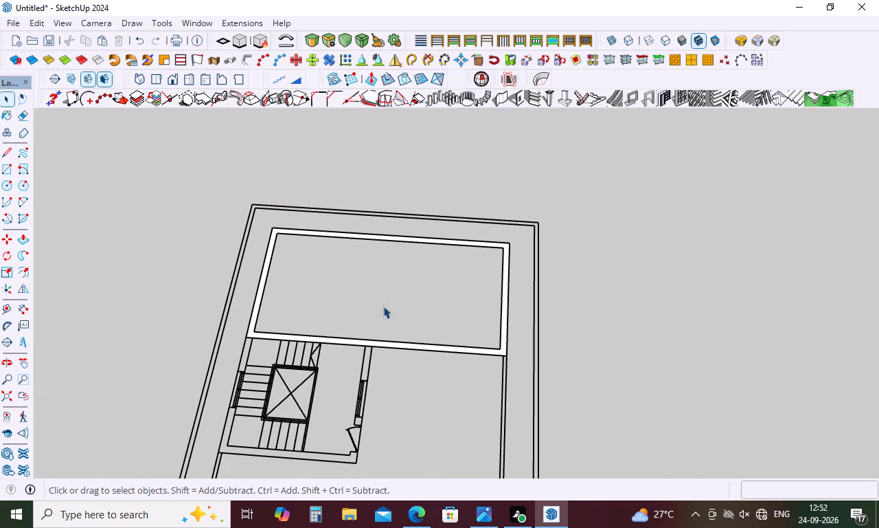
key(p)
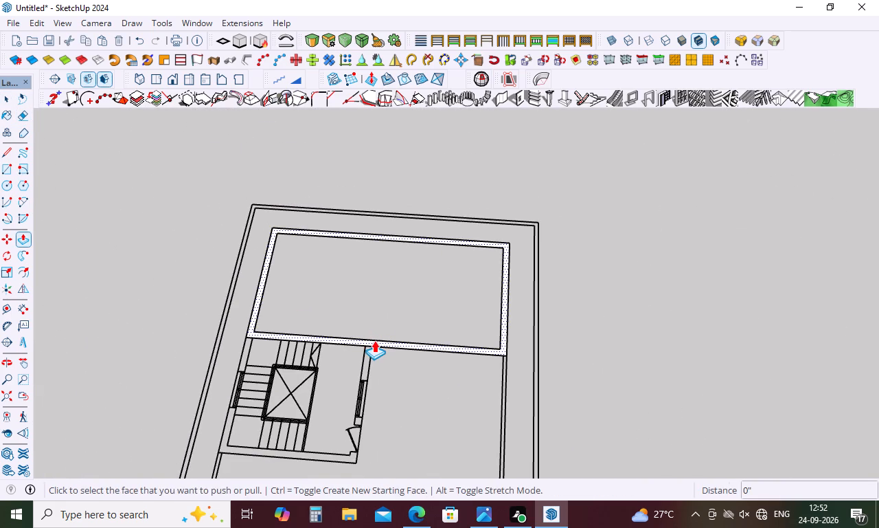
click(374, 340)
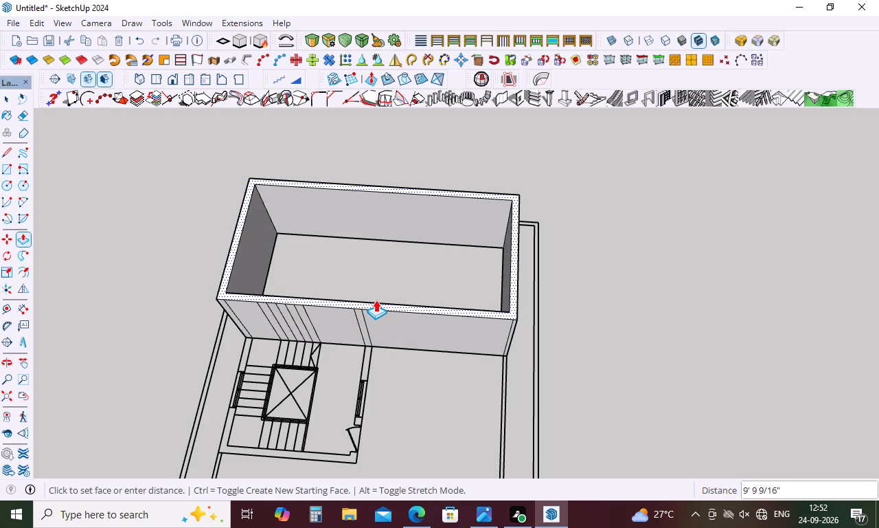
text(10')
key(Return)
key(space)
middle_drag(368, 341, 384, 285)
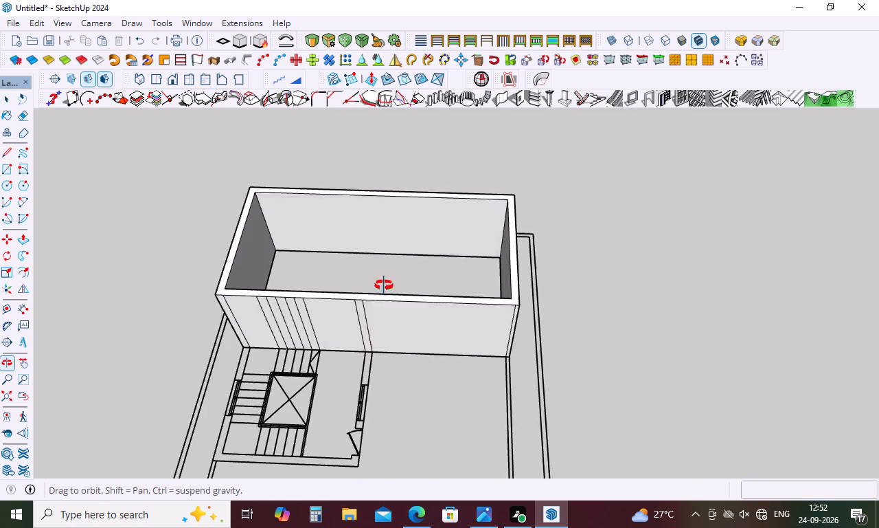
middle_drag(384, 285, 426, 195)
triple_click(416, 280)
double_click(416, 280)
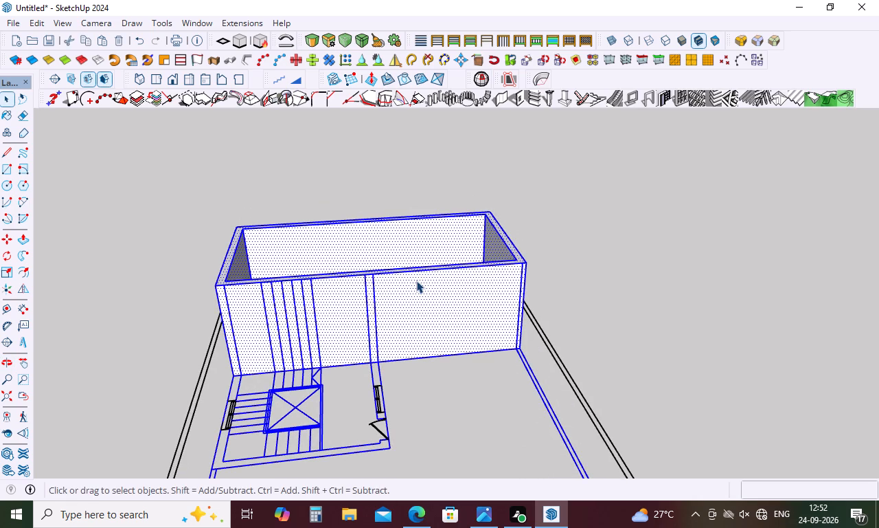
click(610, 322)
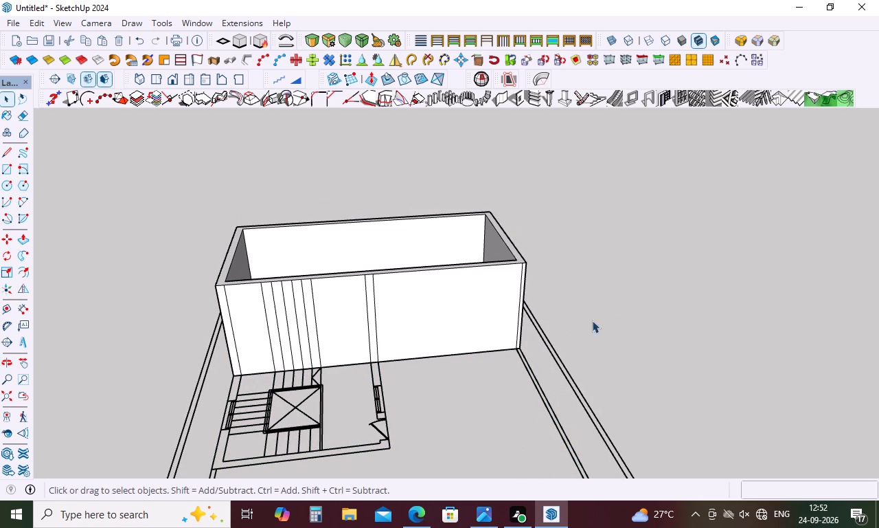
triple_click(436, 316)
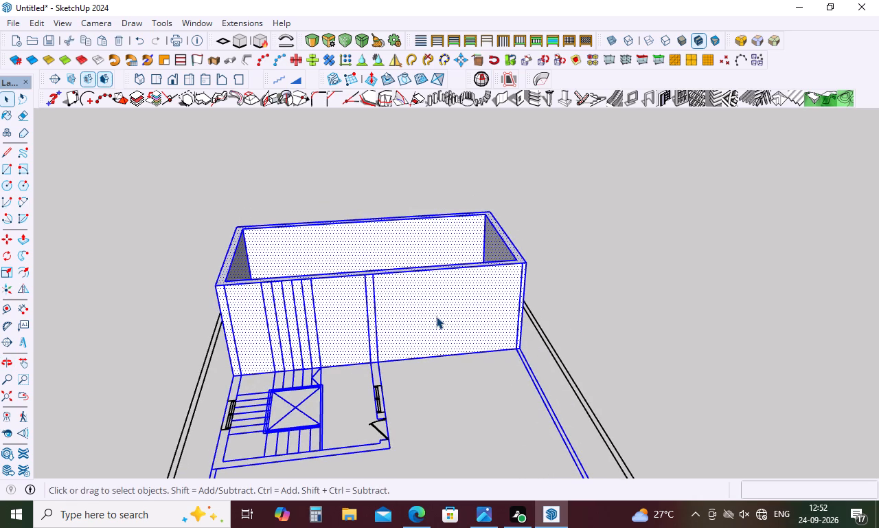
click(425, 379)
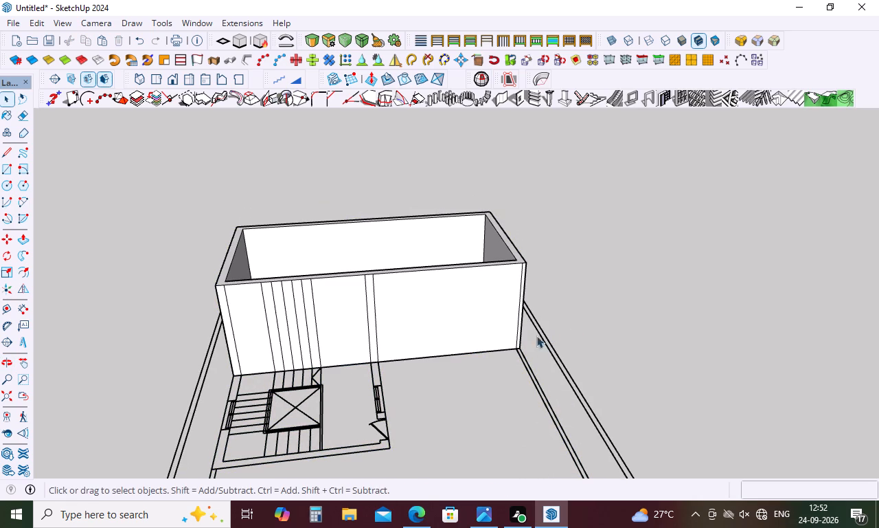
Erase the stray vertical lines above the stair treads, the passage partition and the staircase-side corner on the raised wall's outer face.
key(e)
scroll(278, 302, up, 4)
drag(329, 284, 315, 299)
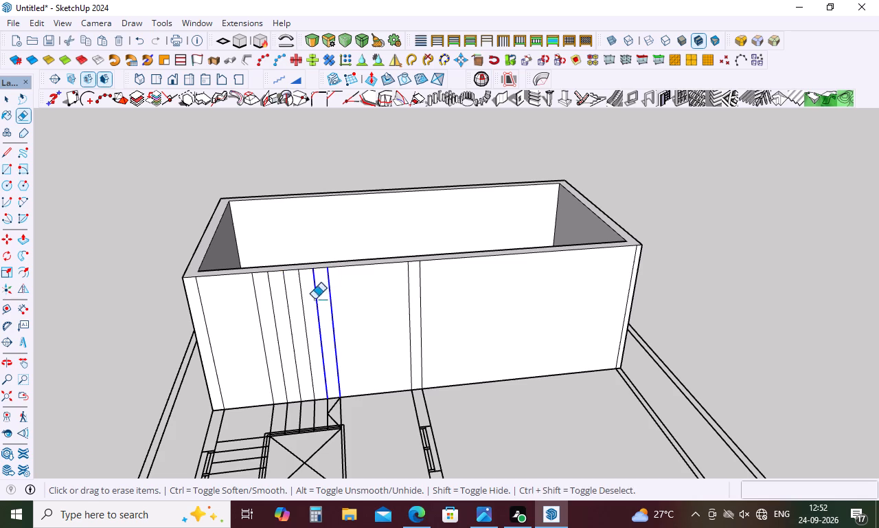
drag(315, 299, 254, 329)
drag(426, 301, 423, 303)
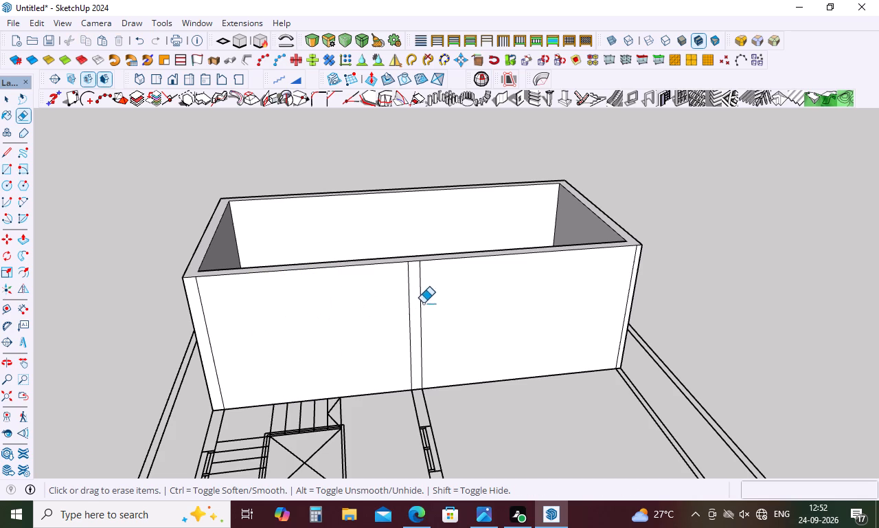
drag(423, 303, 395, 321)
drag(199, 298, 194, 318)
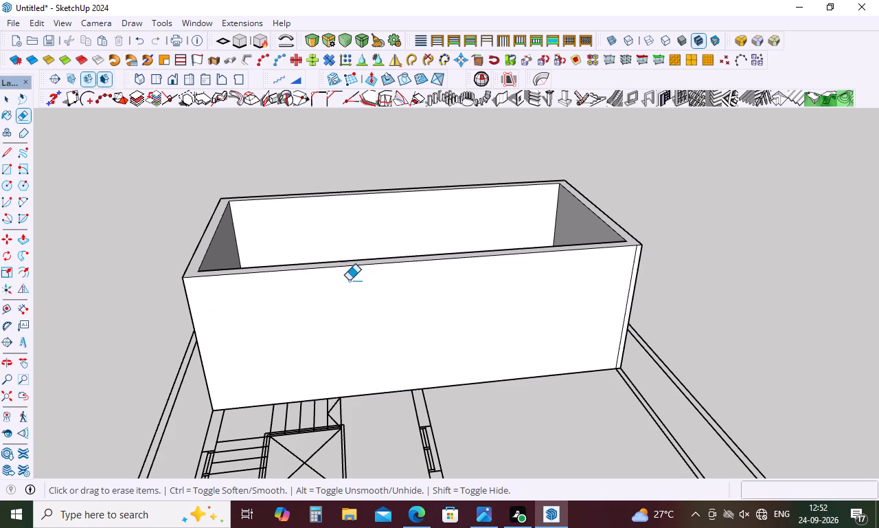
middle_drag(356, 271, 107, 479)
scroll(436, 300, down, 4)
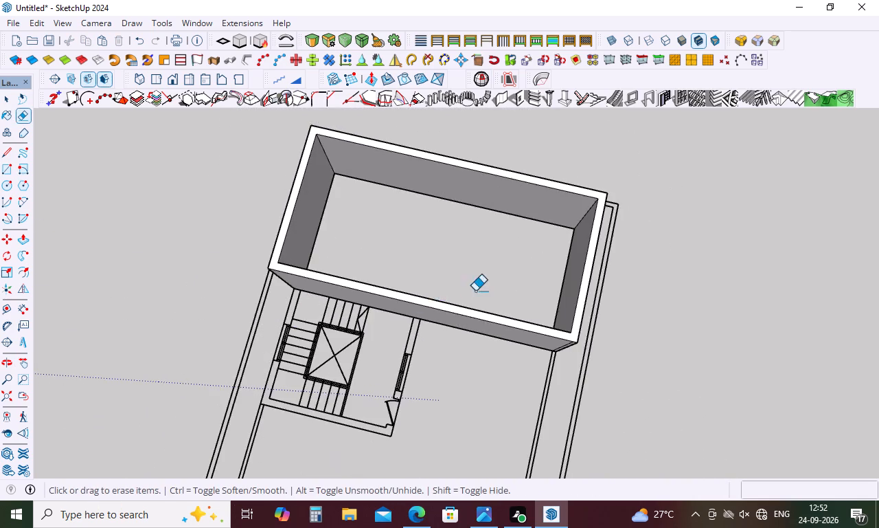
Erase the leftover vertical line near the far corner of the raised large-room wall's outer face, away from the staircase.
middle_drag(475, 291, 489, 98)
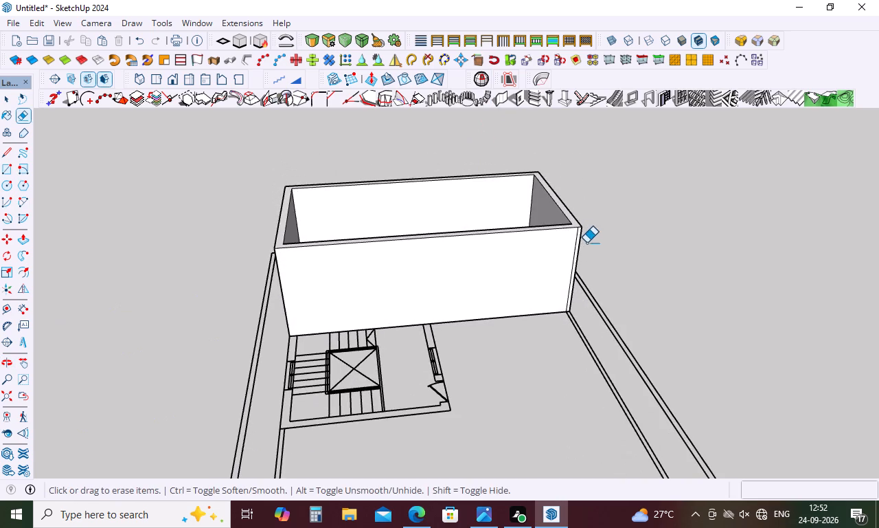
scroll(586, 243, up, 10)
drag(549, 232, 532, 264)
scroll(532, 251, down, 9)
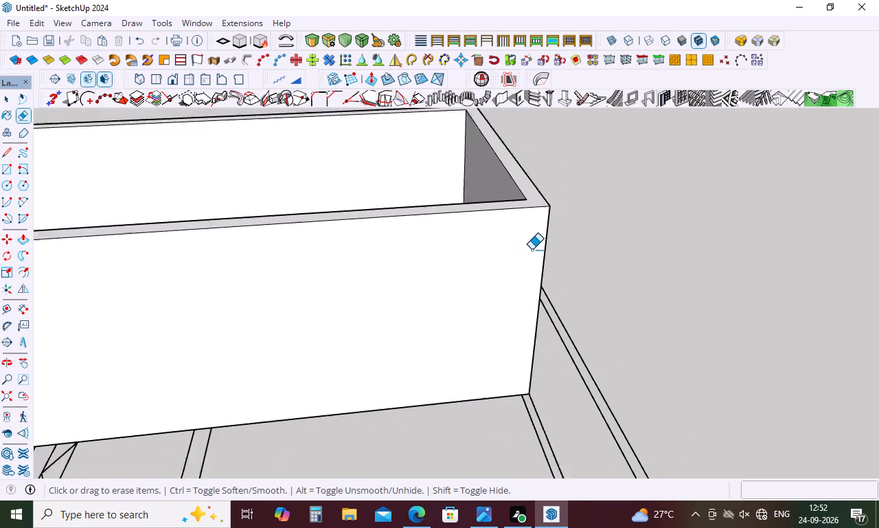
scroll(532, 250, down, 10)
scroll(366, 296, up, 5)
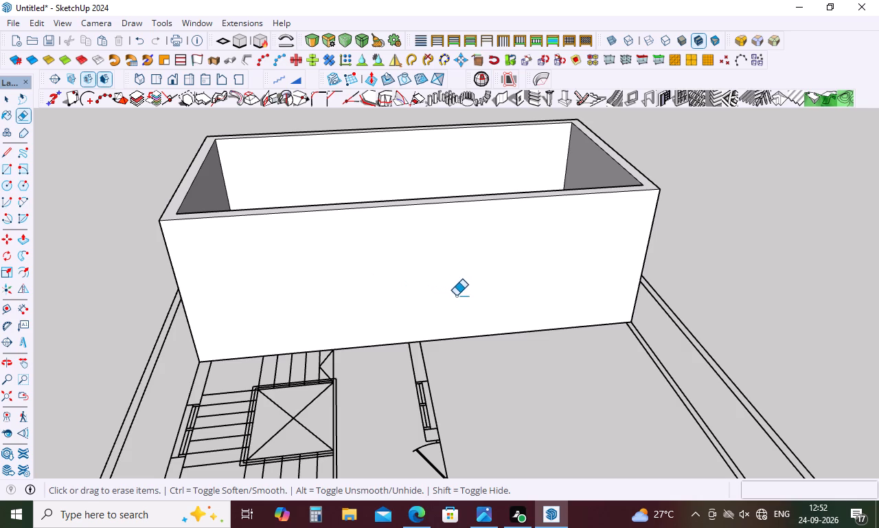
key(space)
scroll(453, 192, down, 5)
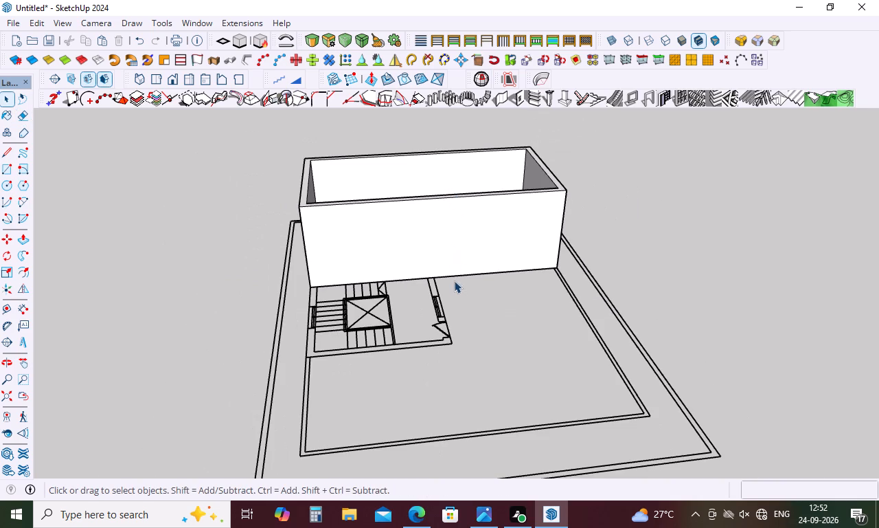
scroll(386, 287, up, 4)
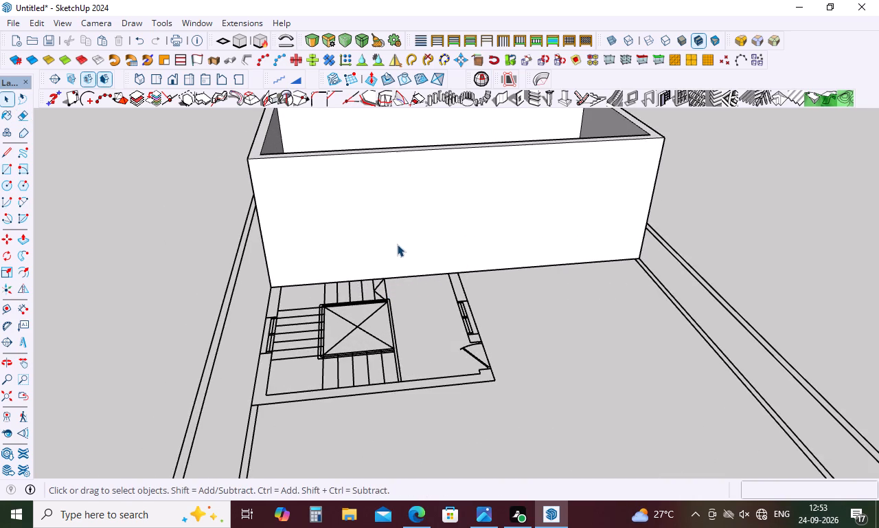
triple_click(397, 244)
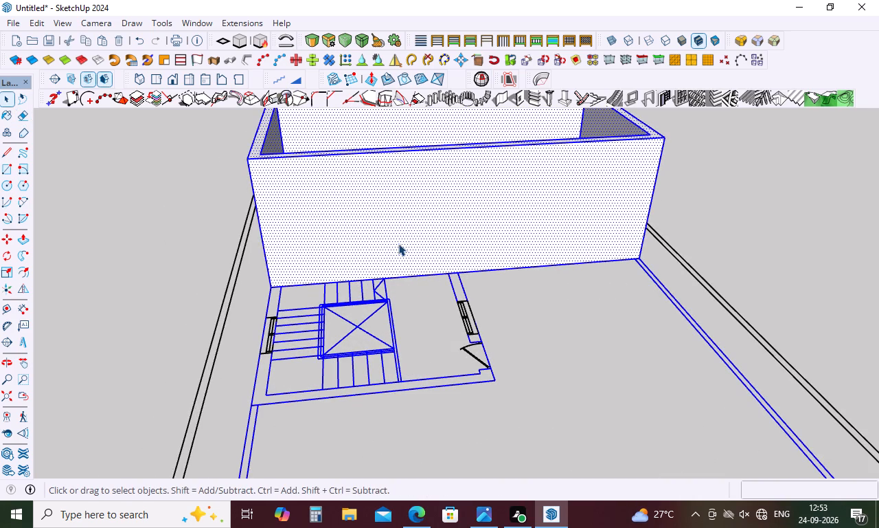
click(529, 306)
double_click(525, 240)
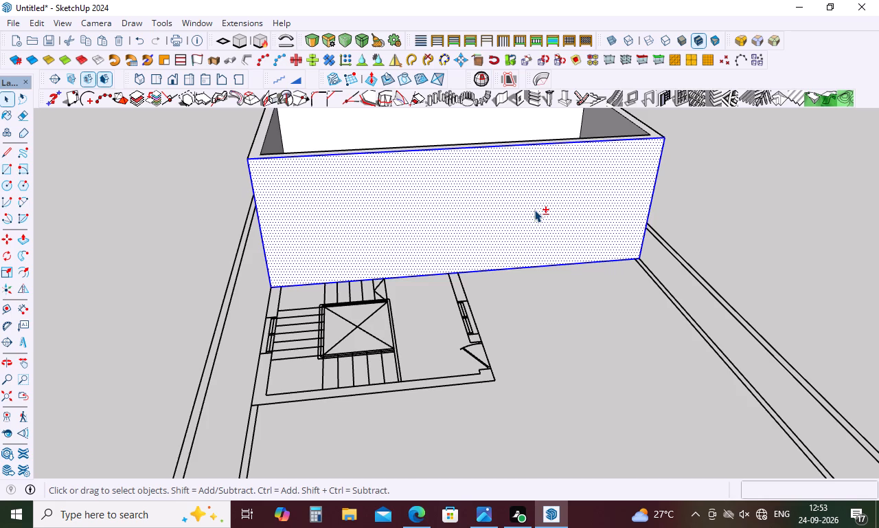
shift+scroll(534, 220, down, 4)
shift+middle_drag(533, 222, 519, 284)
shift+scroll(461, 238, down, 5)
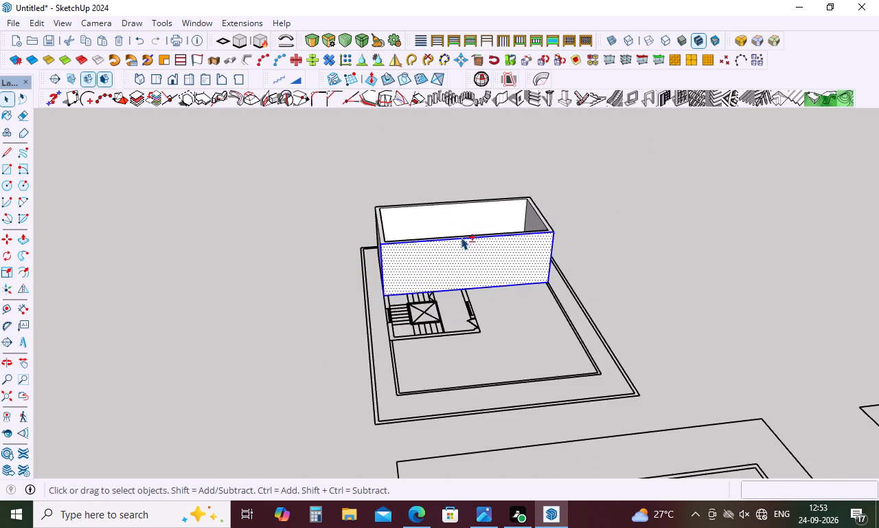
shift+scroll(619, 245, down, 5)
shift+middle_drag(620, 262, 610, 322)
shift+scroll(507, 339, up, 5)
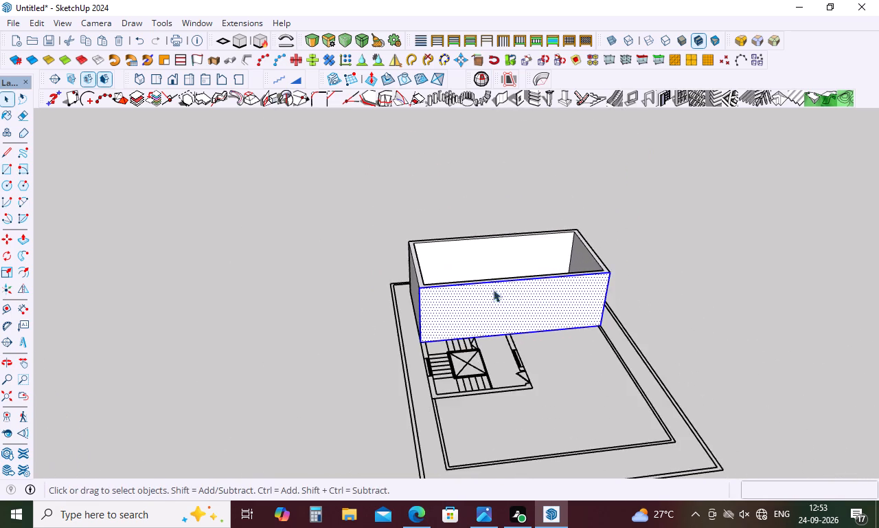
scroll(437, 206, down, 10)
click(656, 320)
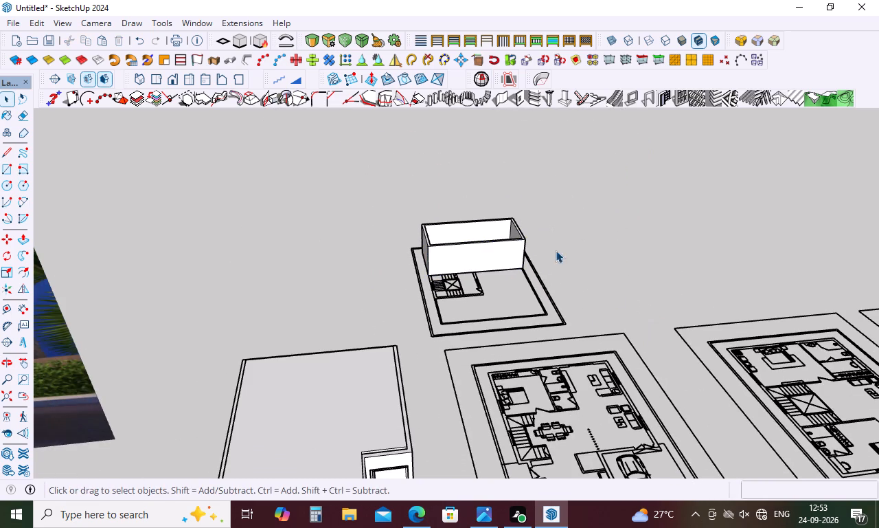
Open the group holding the original floor plans for editing, and bring the terrace plan's staircase block into view.
scroll(479, 217, down, 16)
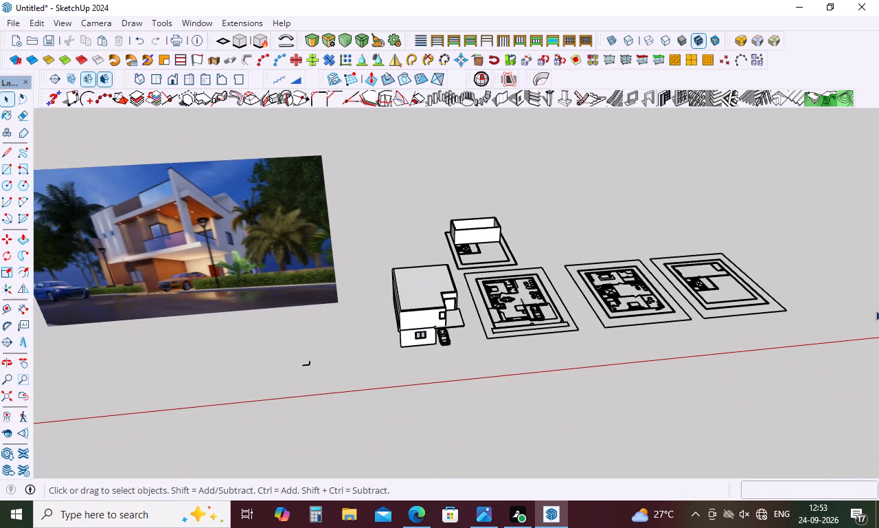
scroll(780, 287, up, 12)
middle_drag(632, 289, 567, 353)
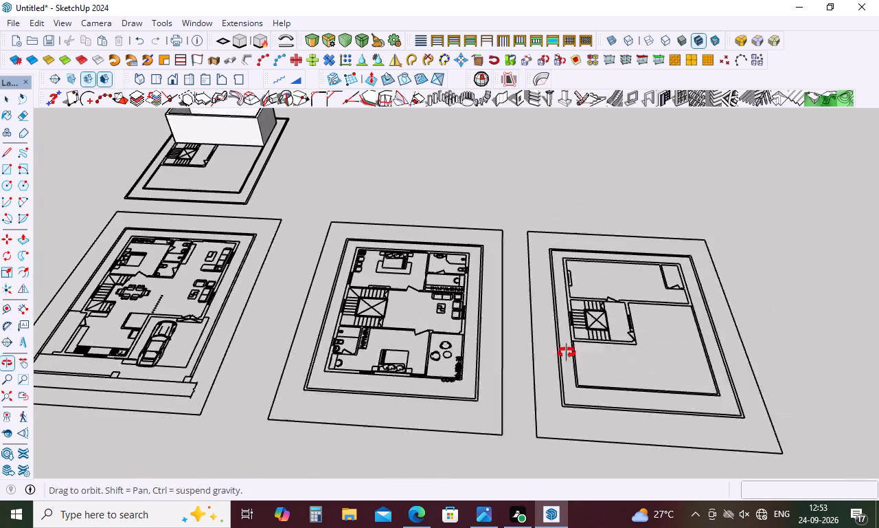
middle_drag(567, 353, 531, 388)
scroll(582, 316, down, 5)
middle_drag(574, 410, 648, 408)
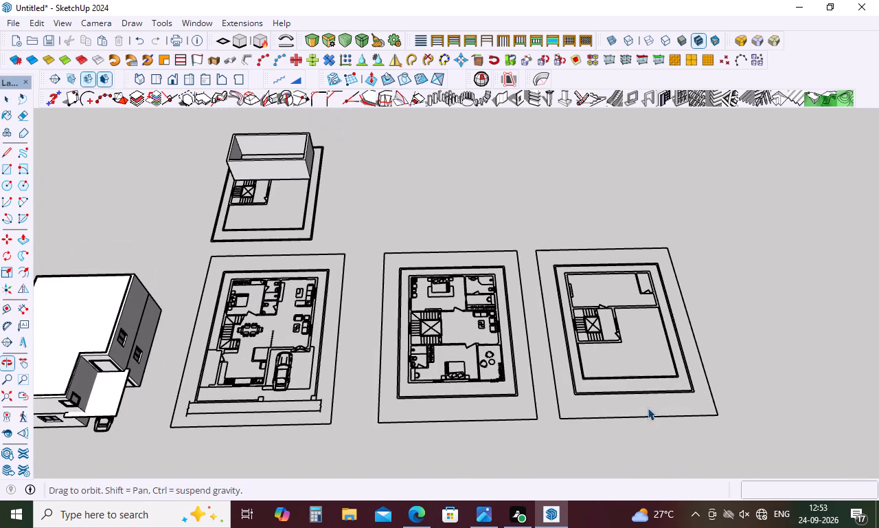
double_click(606, 415)
double_click(611, 382)
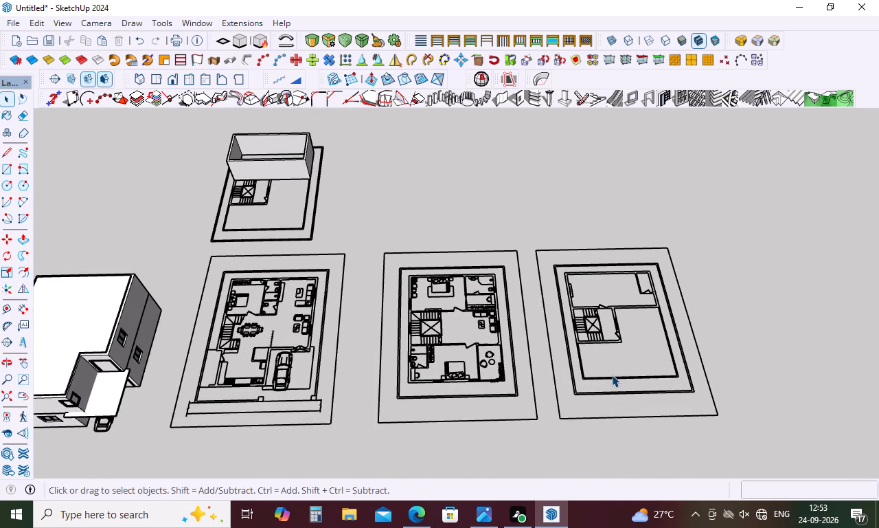
triple_click(612, 375)
double_click(612, 375)
scroll(635, 312, down, 5)
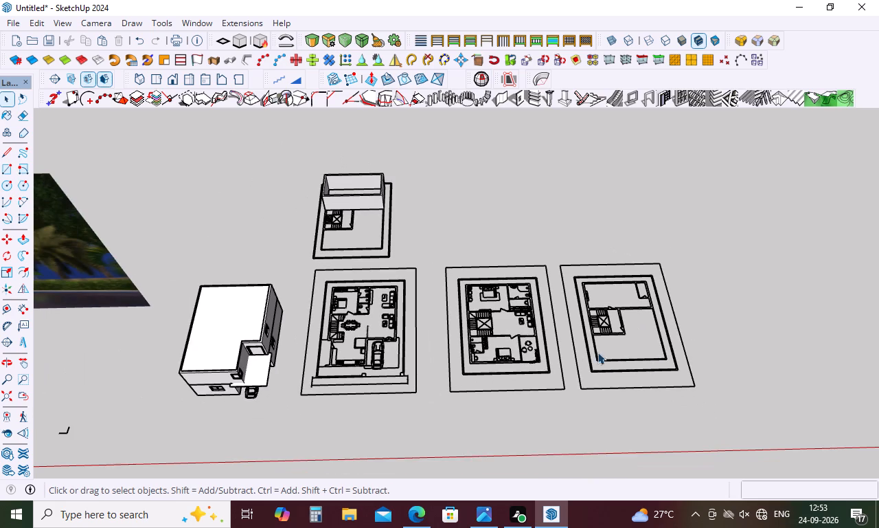
double_click(529, 357)
scroll(499, 318, down, 6)
key(space)
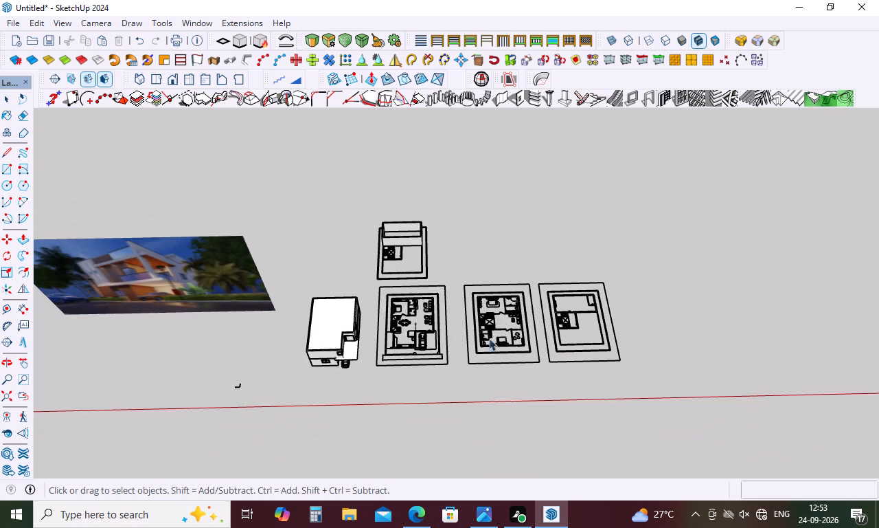
triple_click(473, 344)
triple_click(414, 264)
key(Escape)
key(Escape)
key(Escape)
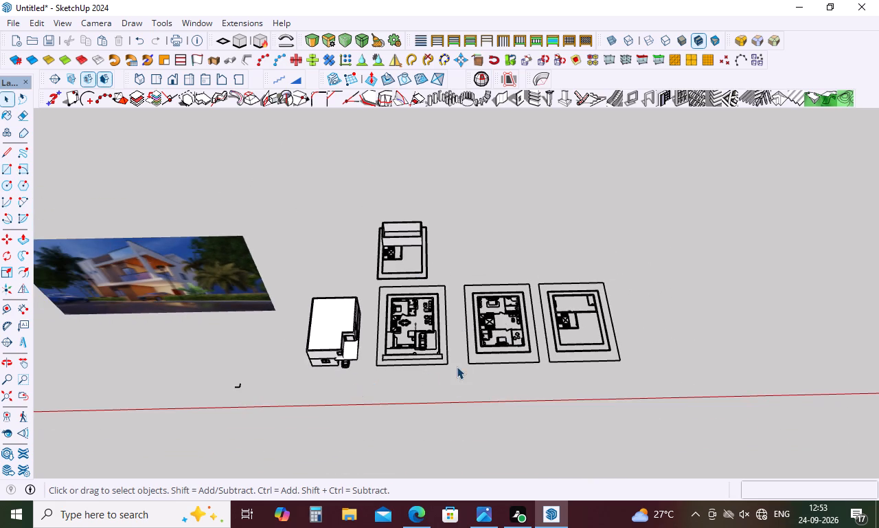
click(457, 366)
double_click(466, 346)
scroll(639, 328, up, 13)
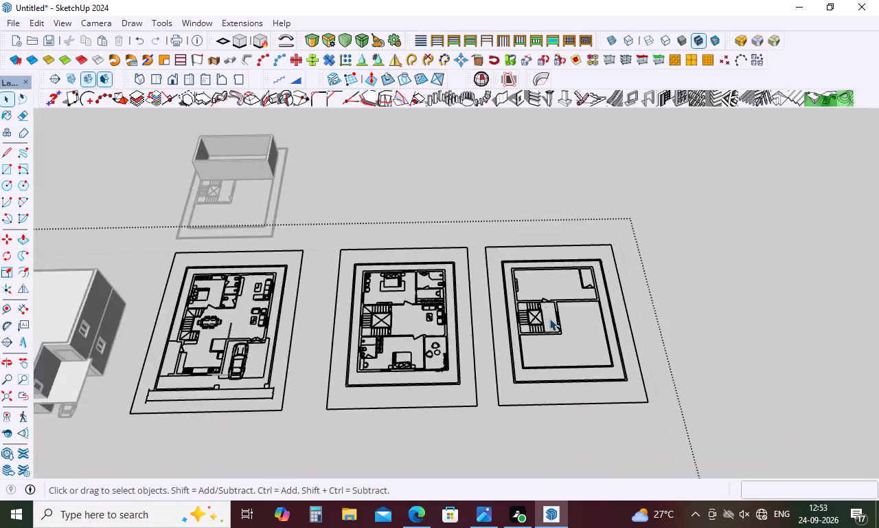
scroll(549, 318, up, 2)
middle_drag(549, 319, 537, 401)
scroll(537, 401, up, 7)
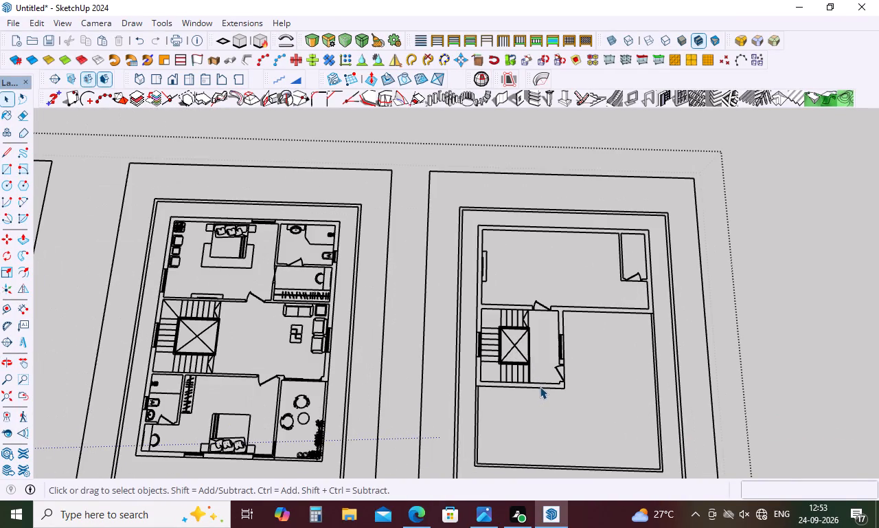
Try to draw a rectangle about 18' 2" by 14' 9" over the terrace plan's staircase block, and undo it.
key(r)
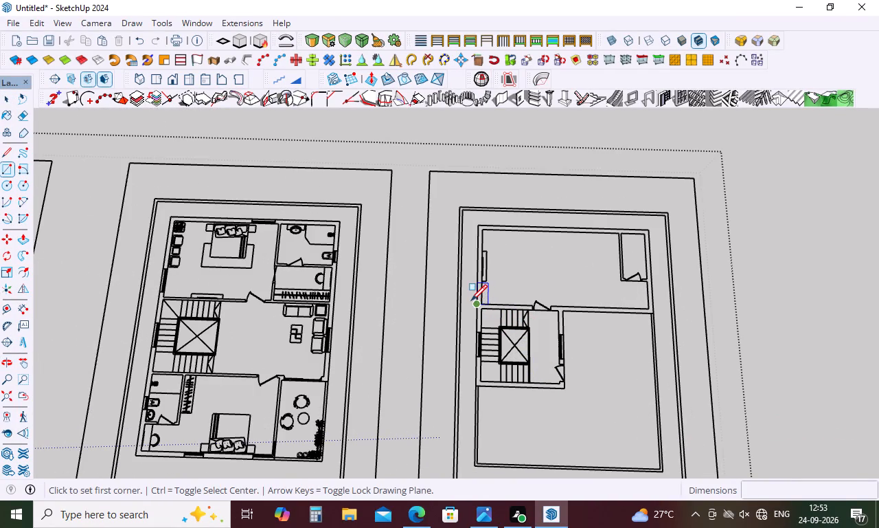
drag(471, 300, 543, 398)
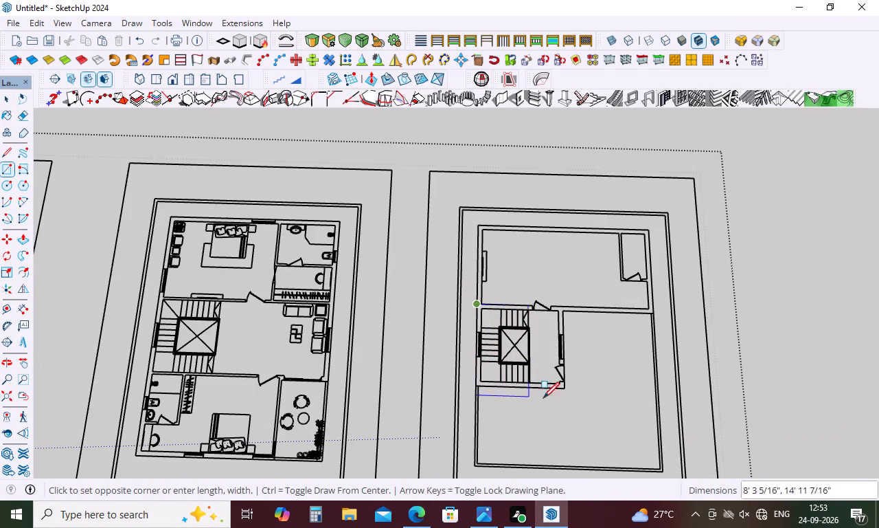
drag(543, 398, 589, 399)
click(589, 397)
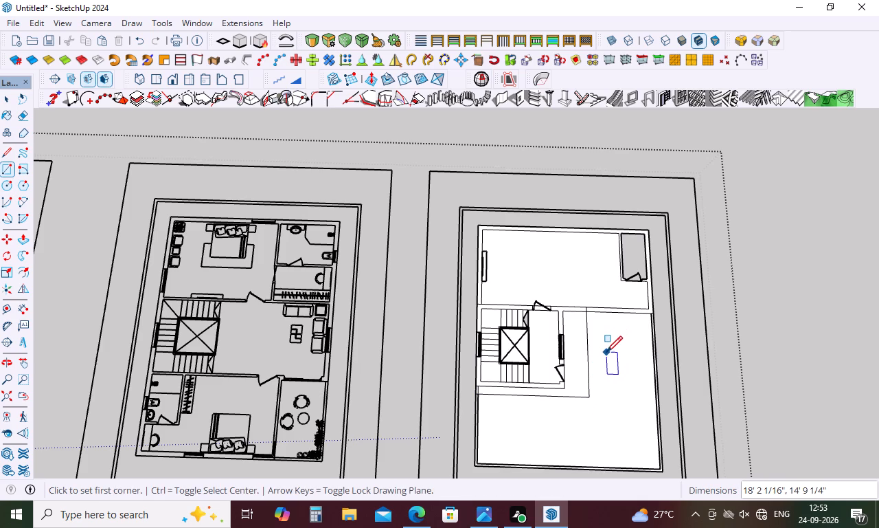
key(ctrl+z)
Copy the terrace plan's staircase block with its walls, doors and windows, and paste it outside the group beside the raised terrace model.
key(space)
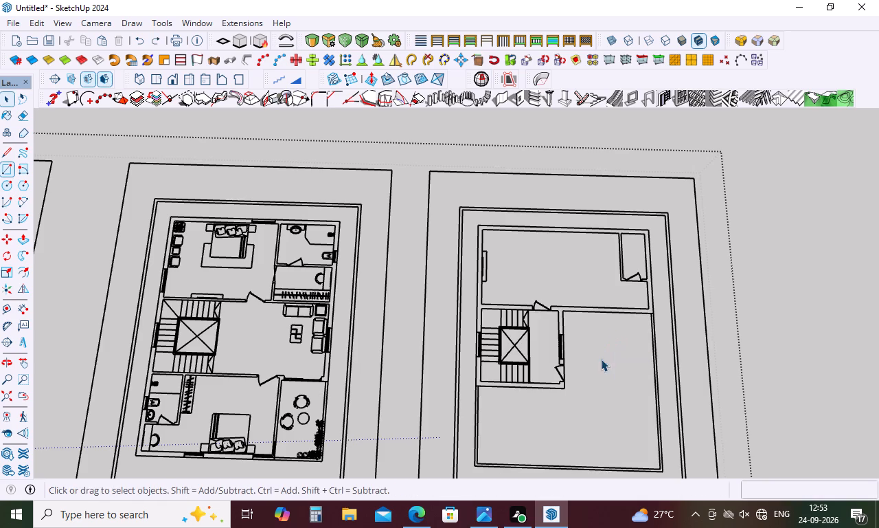
drag(470, 293, 483, 370)
drag(483, 370, 578, 403)
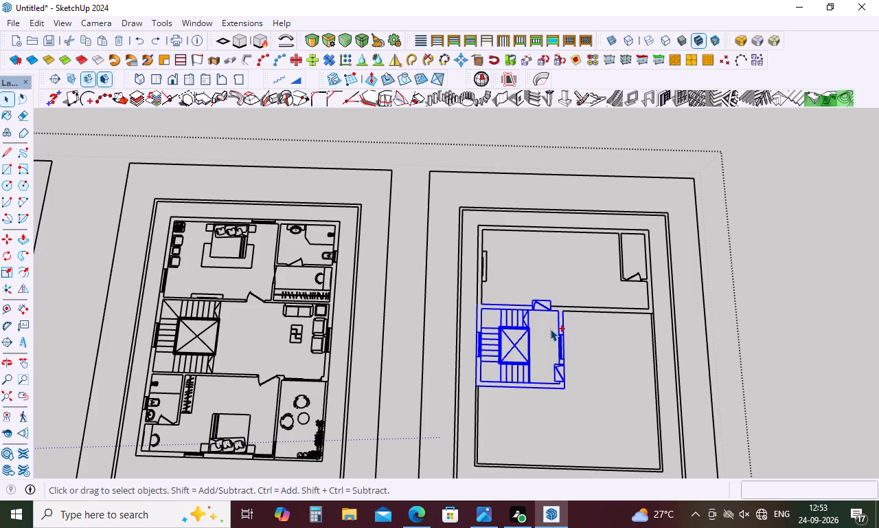
key(ctrl+c)
click(790, 302)
key(ctrl+v)
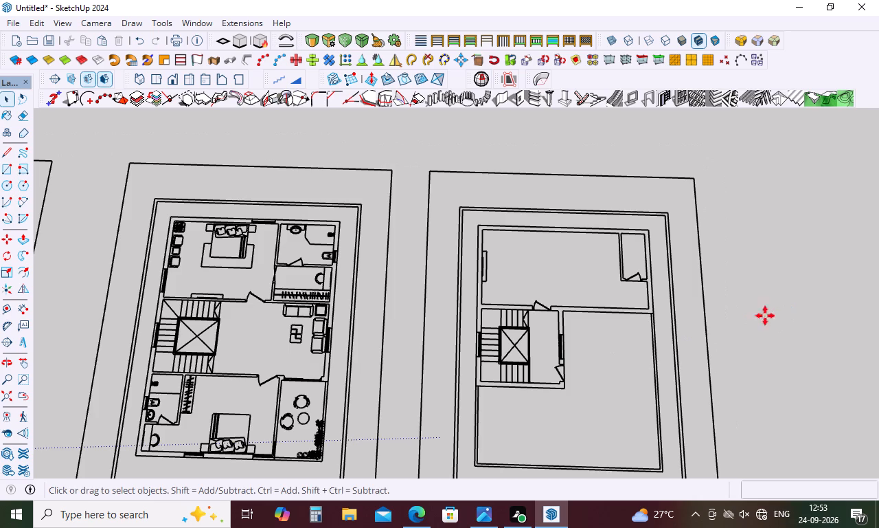
scroll(645, 296, down, 9)
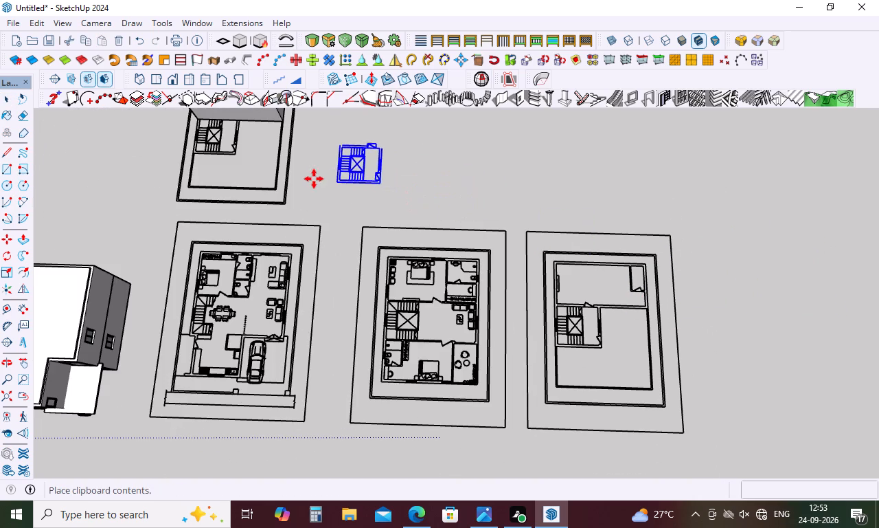
click(314, 179)
Draw a 9" line across the copied staircase block's wall end, at the jamb of the outward-projecting door nearest the stair flight.
scroll(303, 136, up, 12)
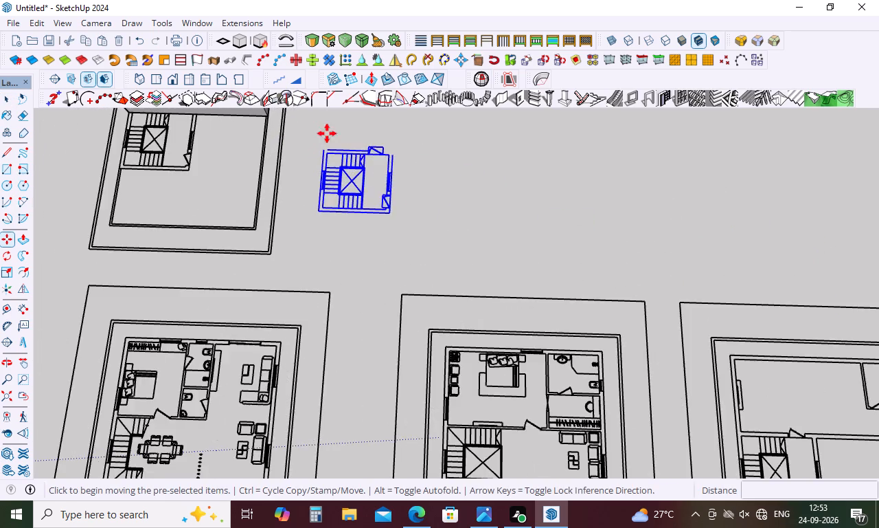
scroll(327, 133, up, 10)
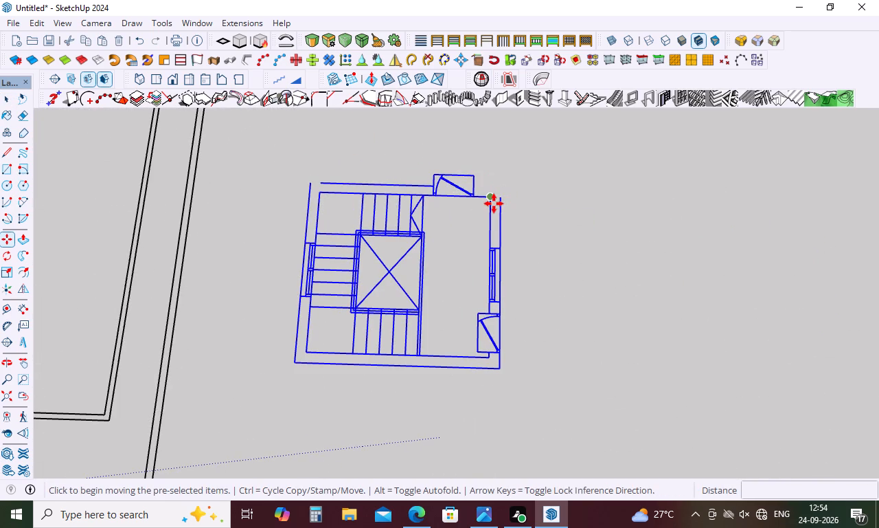
key(l)
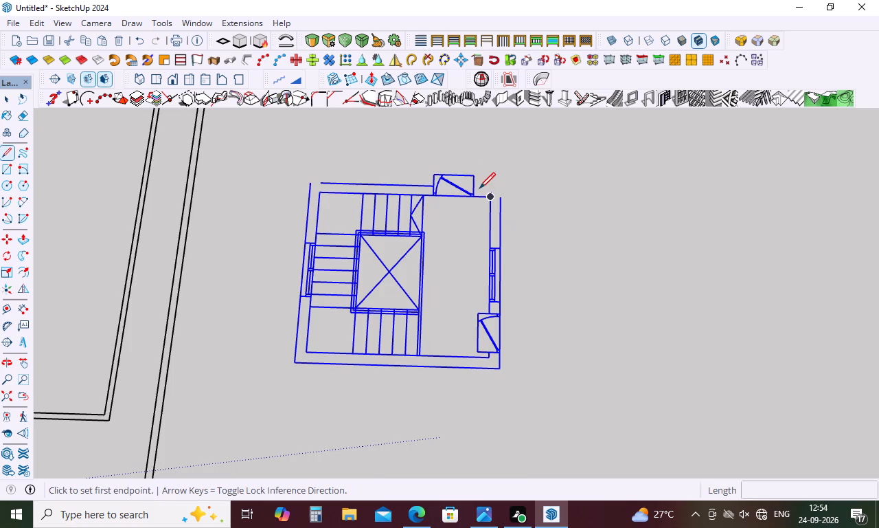
scroll(459, 170, up, 5)
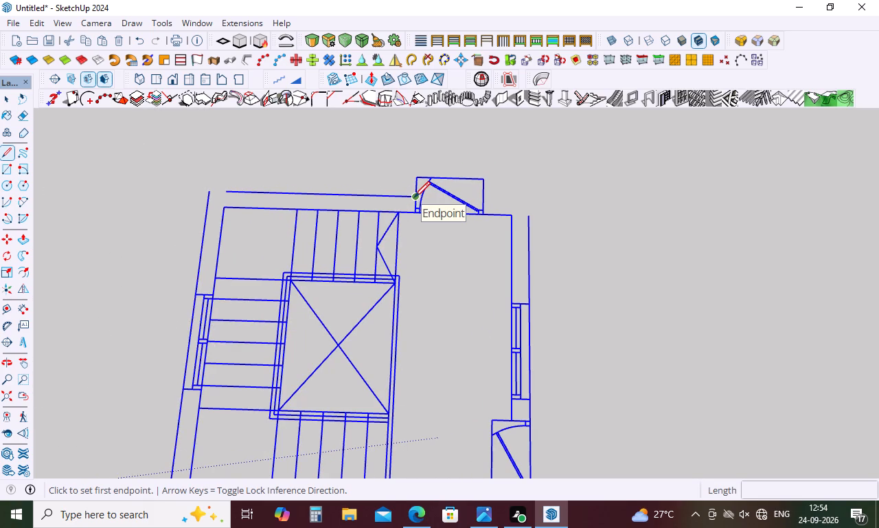
click(414, 197)
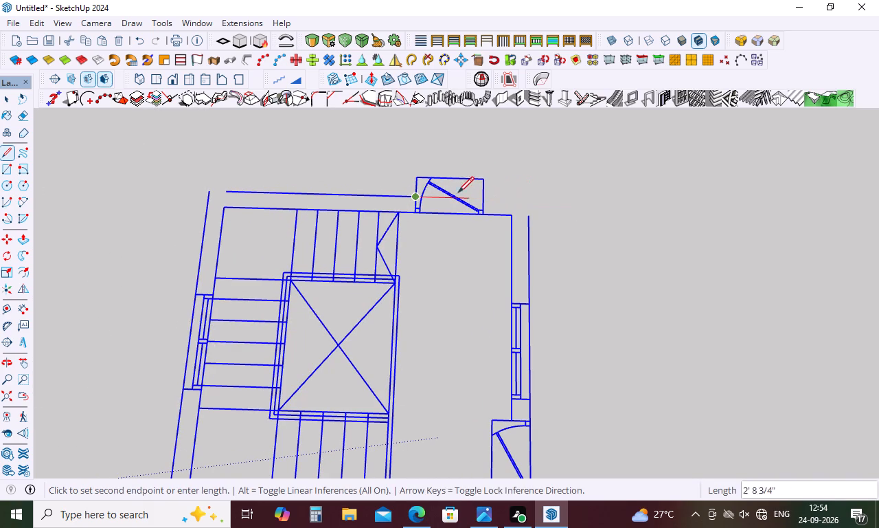
click(412, 214)
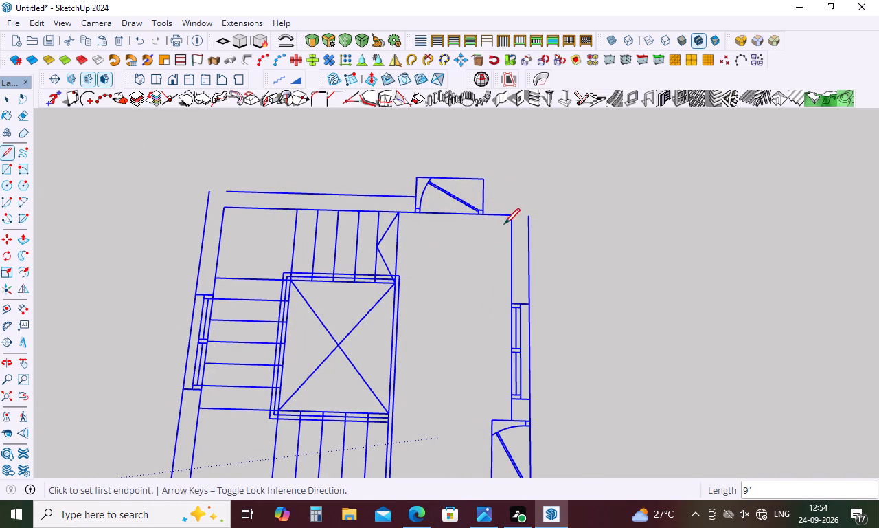
key(space)
Erase that door, its far jamb and adjoining wall line, and the outer wall line of the side wall opposite the stairs.
scroll(547, 148, down, 8)
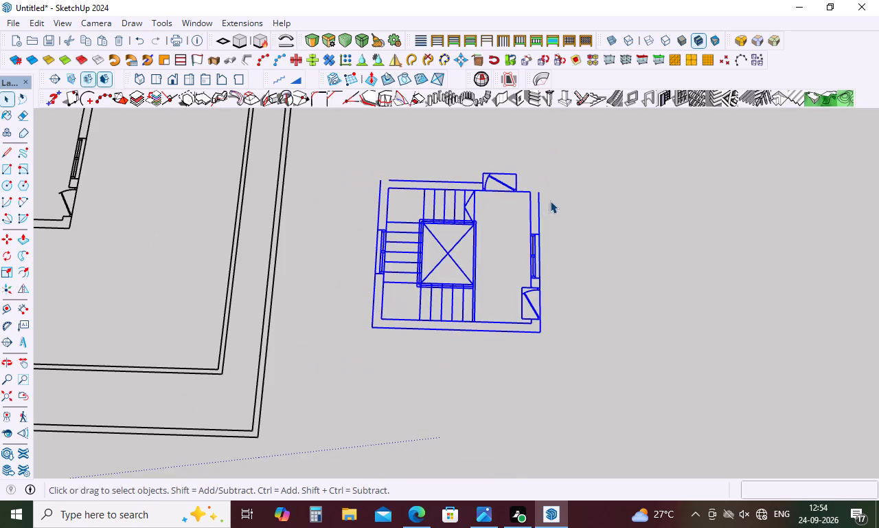
scroll(470, 153, up, 5)
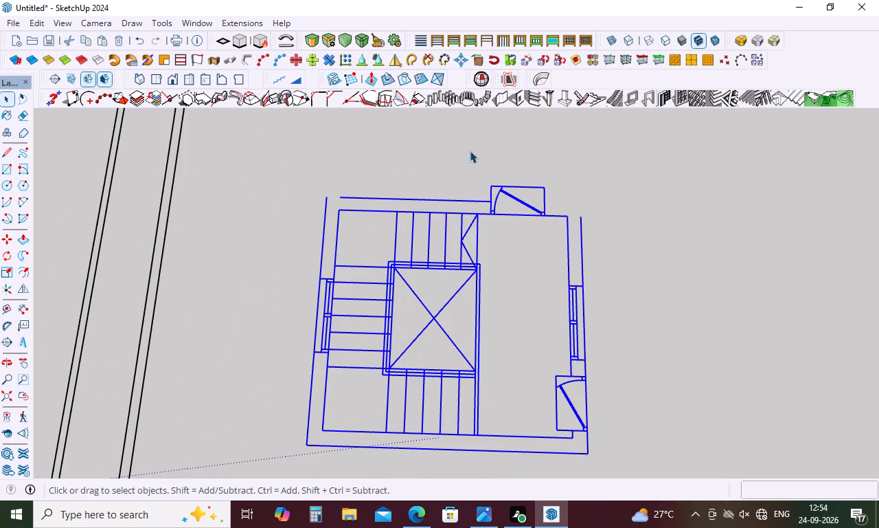
click(629, 203)
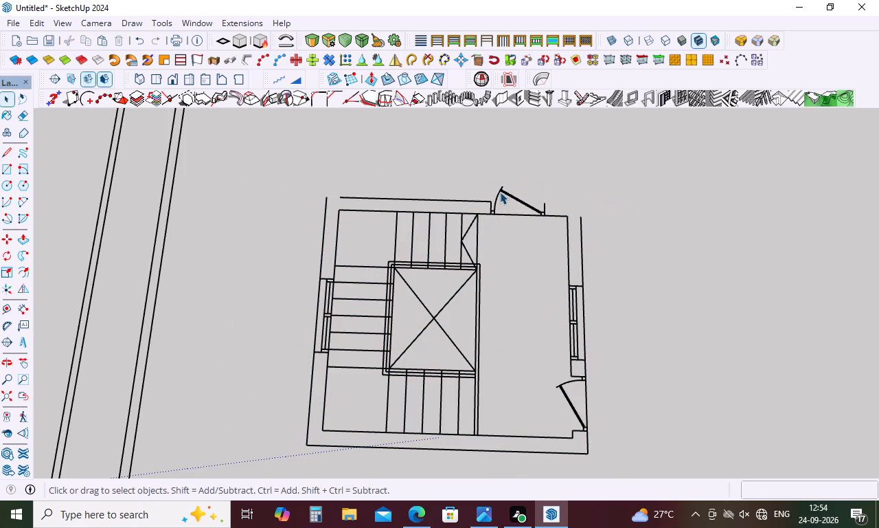
key(e)
drag(500, 193, 501, 202)
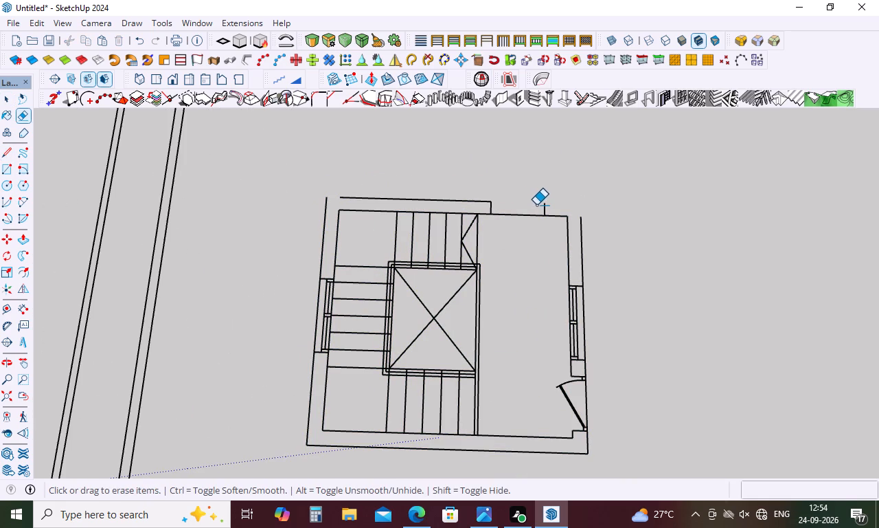
click(545, 211)
click(533, 214)
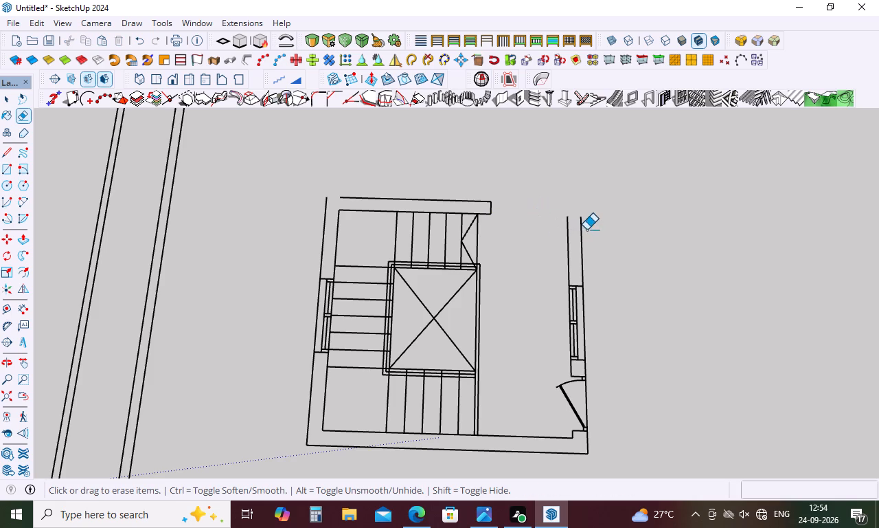
drag(586, 230, 581, 237)
key(Escape)
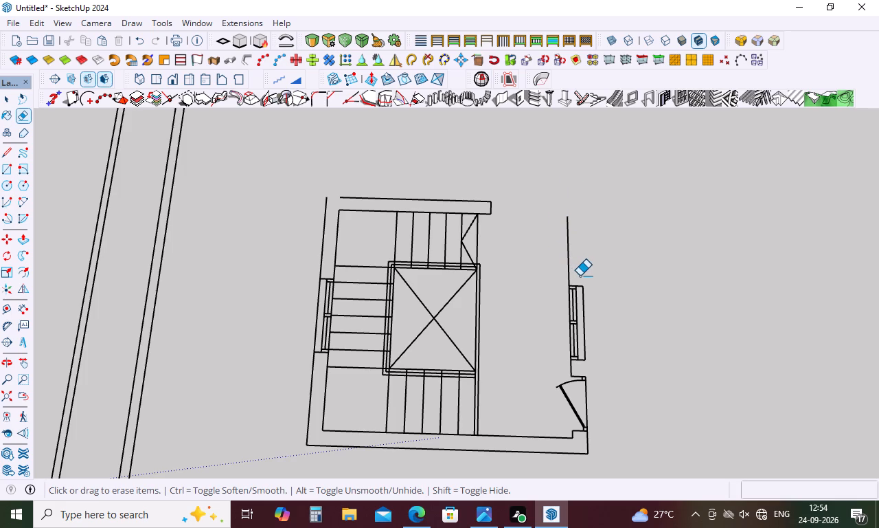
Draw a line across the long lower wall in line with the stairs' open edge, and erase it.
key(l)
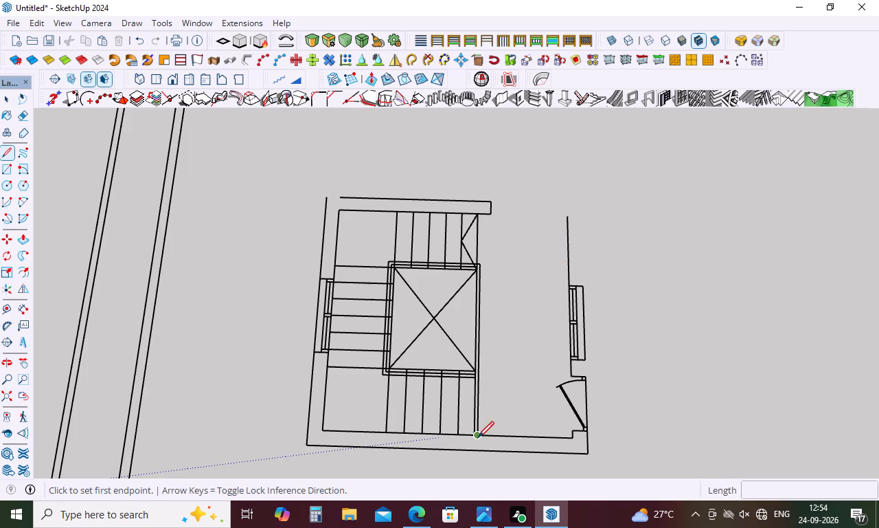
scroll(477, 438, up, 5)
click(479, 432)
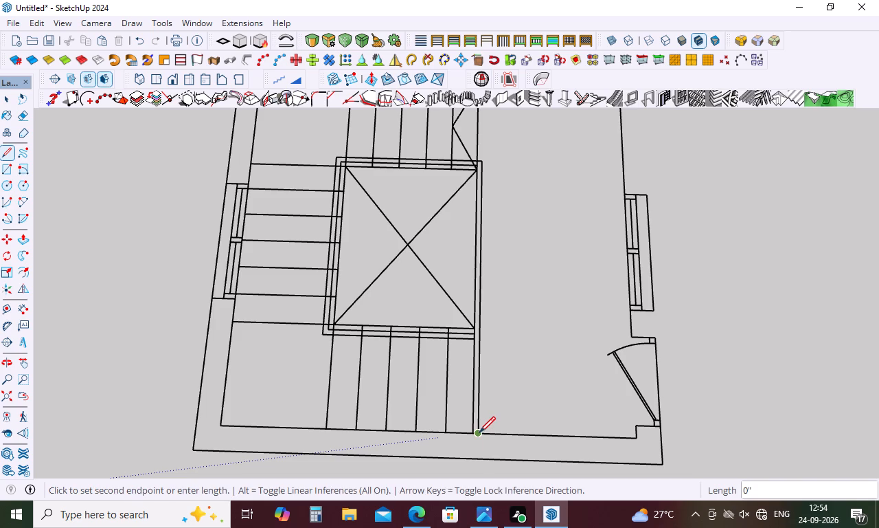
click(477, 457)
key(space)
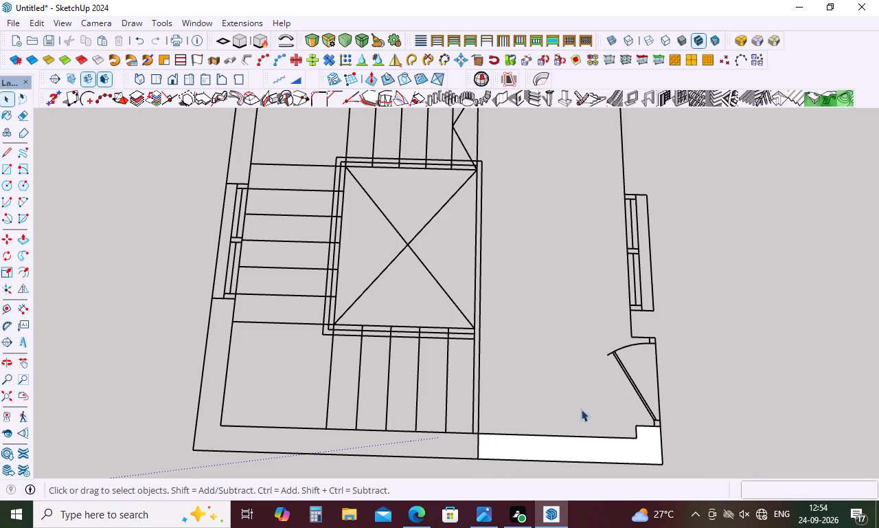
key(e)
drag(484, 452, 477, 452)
Erase the remaining door, the window and leftover wall lines on the side opposite the stairs, keeping the small wall return.
drag(665, 406, 634, 415)
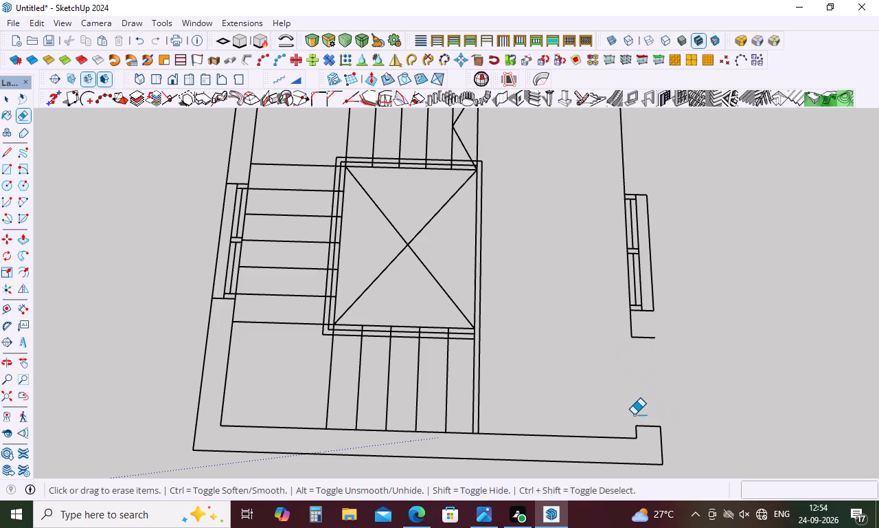
drag(676, 310, 621, 348)
drag(669, 291, 609, 322)
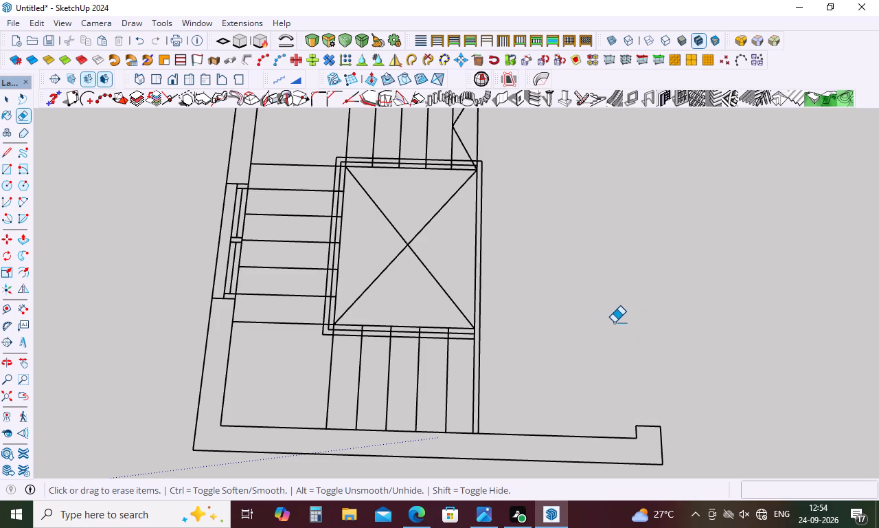
scroll(614, 325, down, 5)
key(Escape)
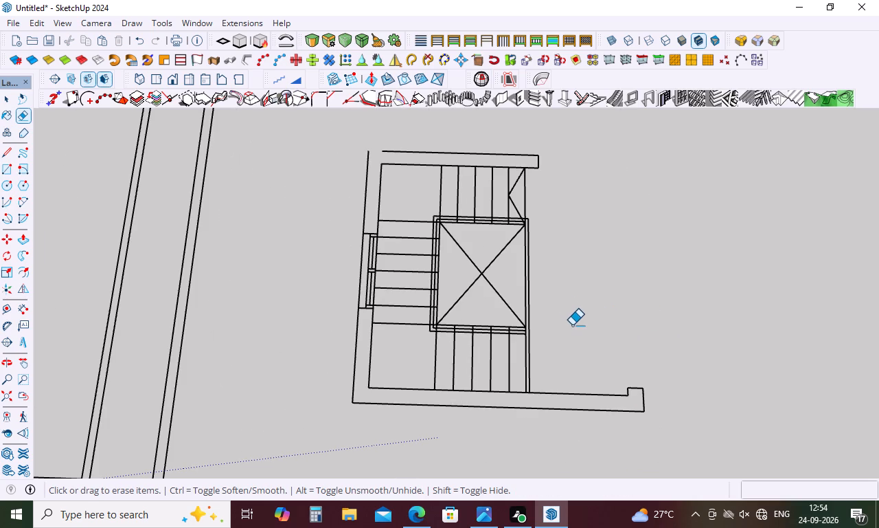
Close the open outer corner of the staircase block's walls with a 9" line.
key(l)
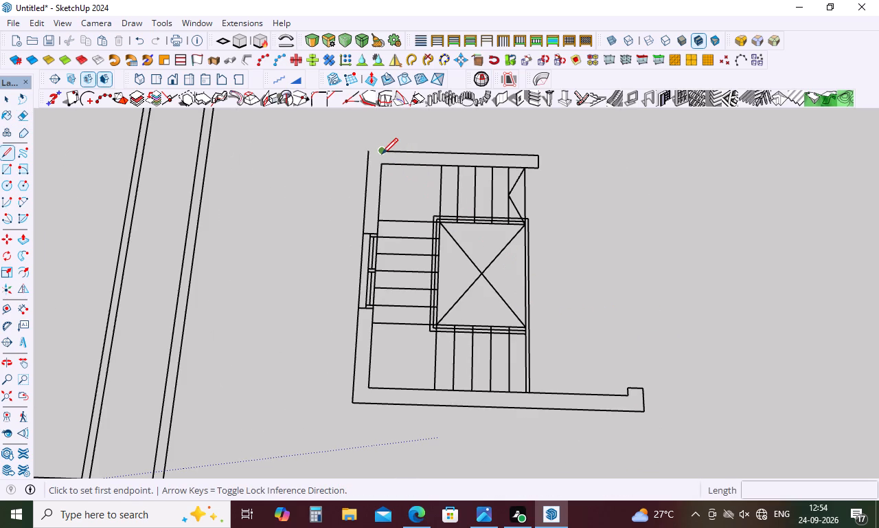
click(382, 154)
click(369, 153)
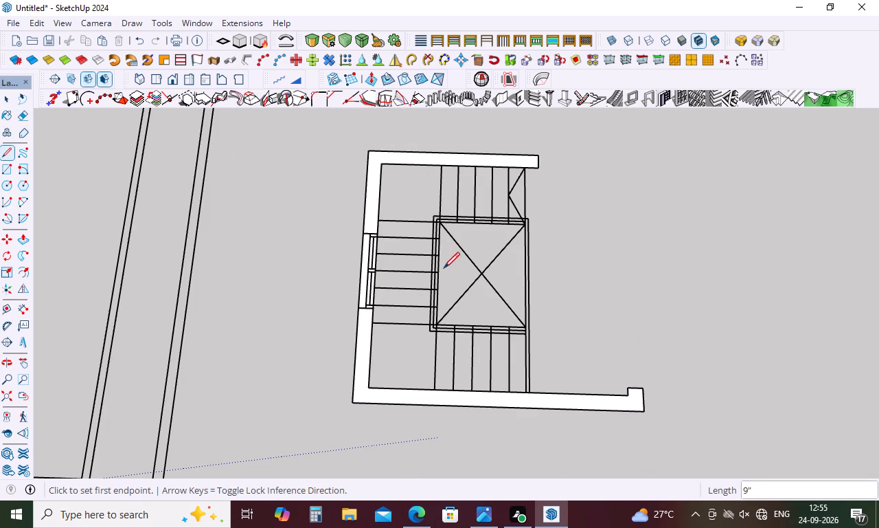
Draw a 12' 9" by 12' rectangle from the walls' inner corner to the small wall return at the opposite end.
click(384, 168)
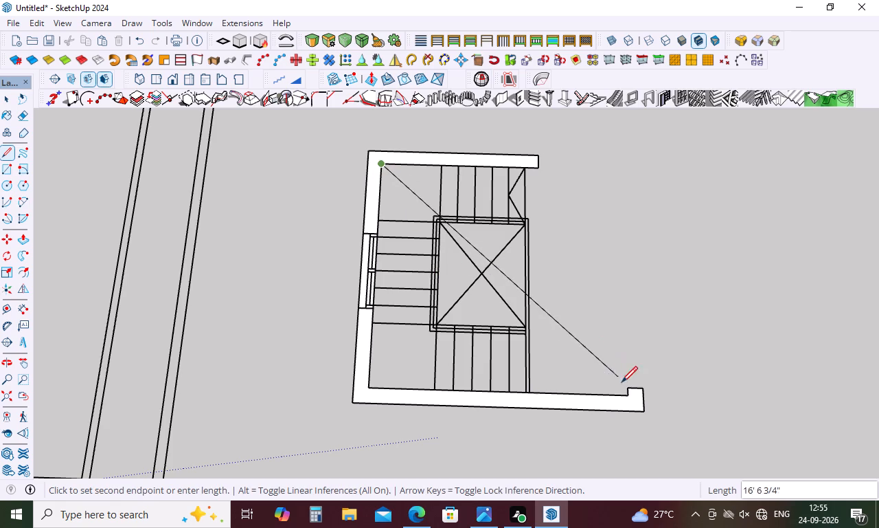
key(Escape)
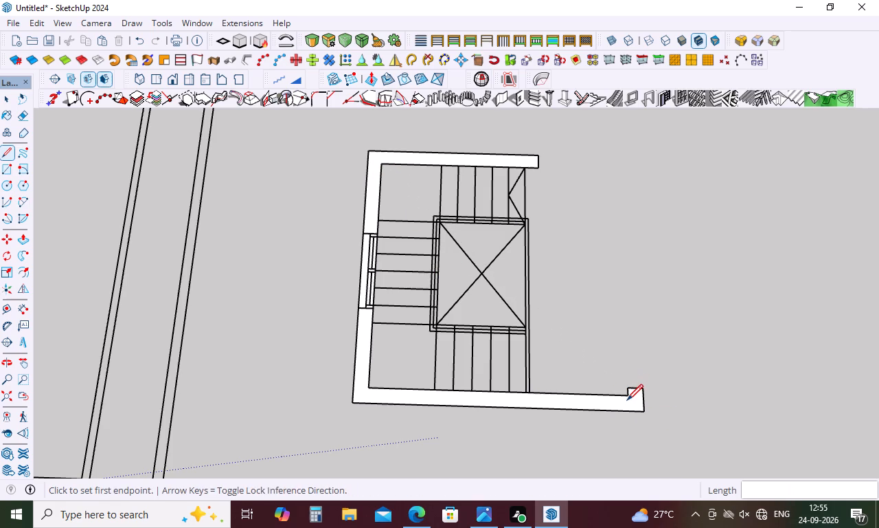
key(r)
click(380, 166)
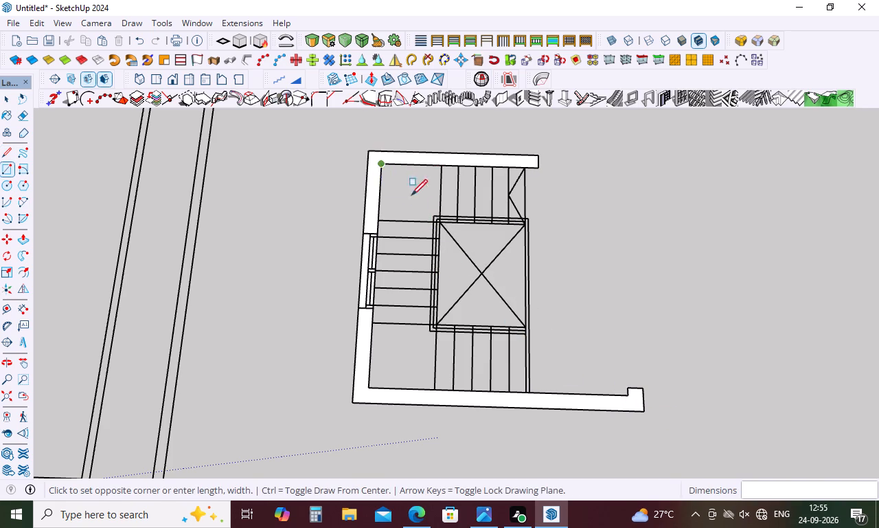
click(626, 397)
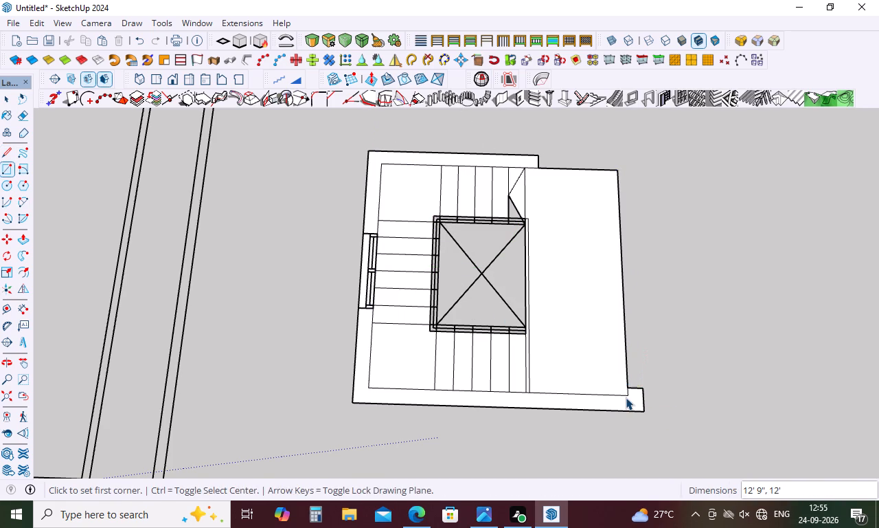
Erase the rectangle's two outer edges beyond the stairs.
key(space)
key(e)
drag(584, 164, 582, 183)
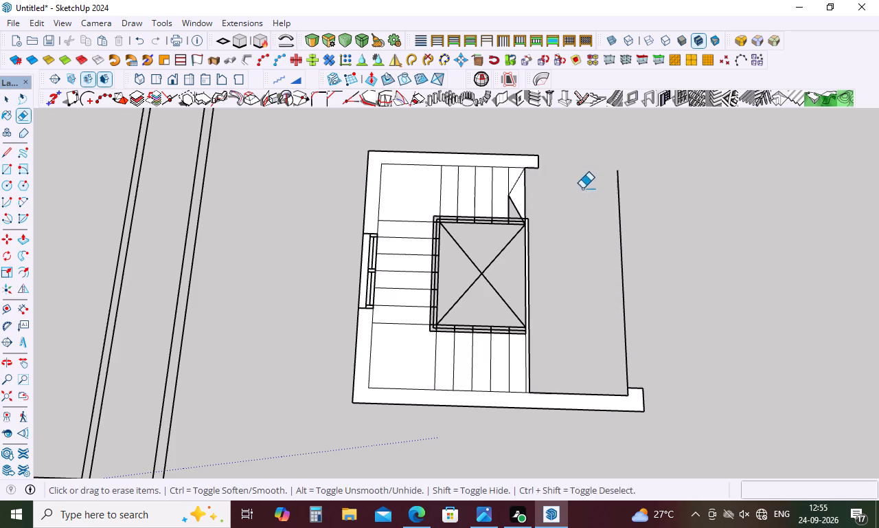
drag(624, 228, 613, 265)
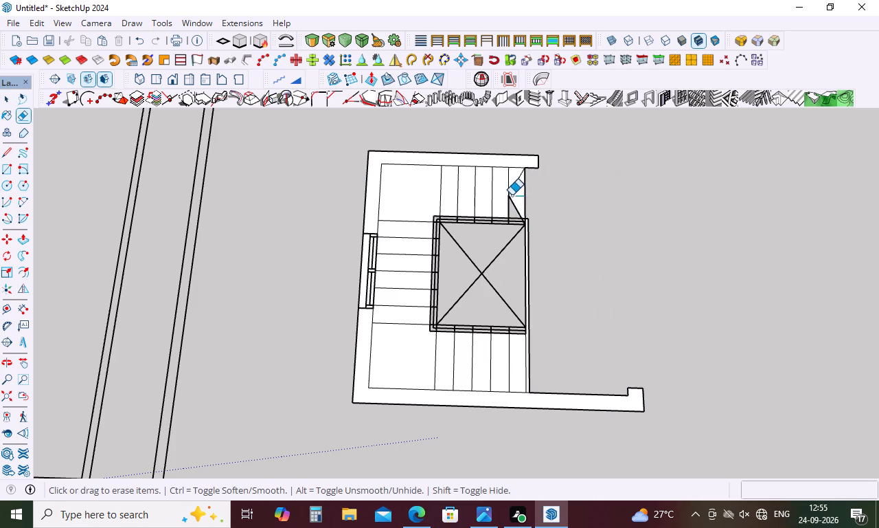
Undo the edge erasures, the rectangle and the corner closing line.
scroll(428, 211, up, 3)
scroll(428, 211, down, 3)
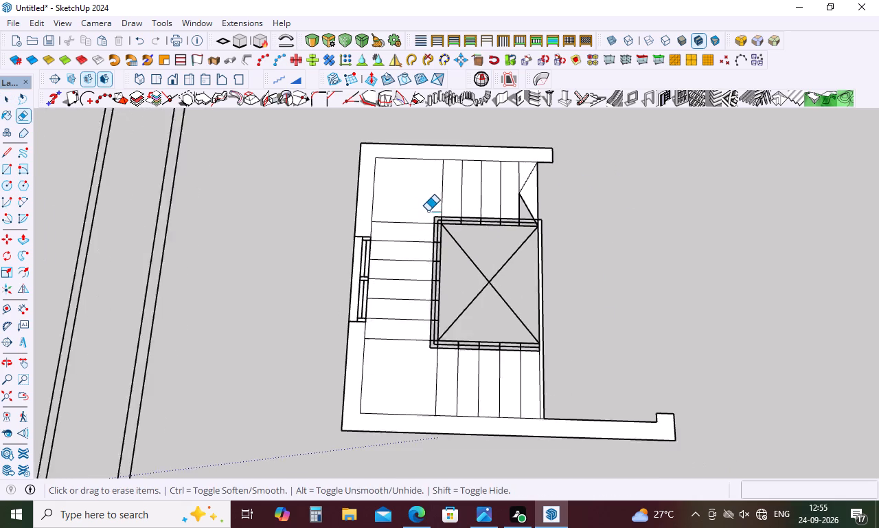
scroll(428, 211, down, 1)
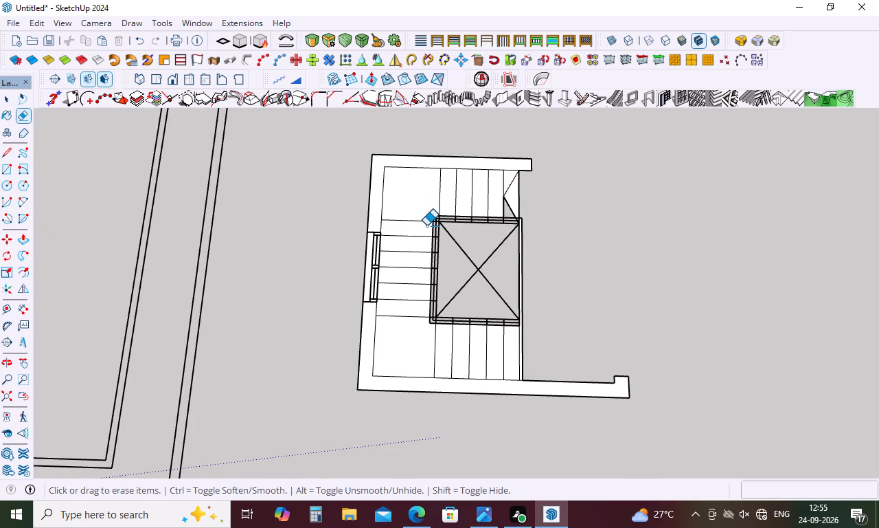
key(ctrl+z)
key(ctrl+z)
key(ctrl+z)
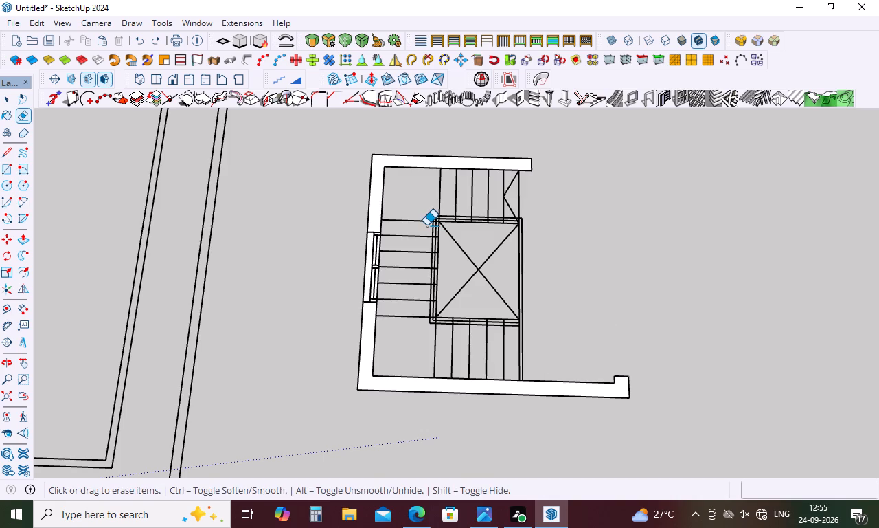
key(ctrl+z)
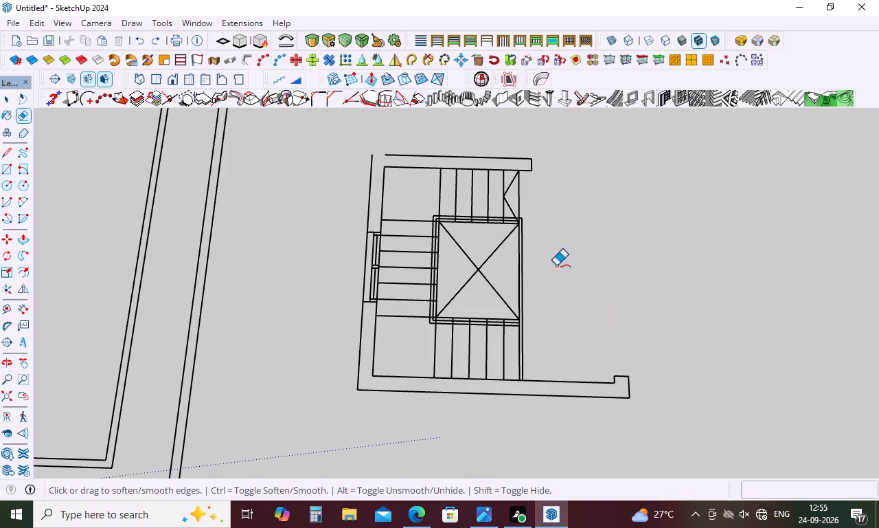
Draw a short line closing the open outer corner of the copied staircase block's walls so they form a face.
scroll(540, 220, down, 3)
scroll(527, 300, down, 1)
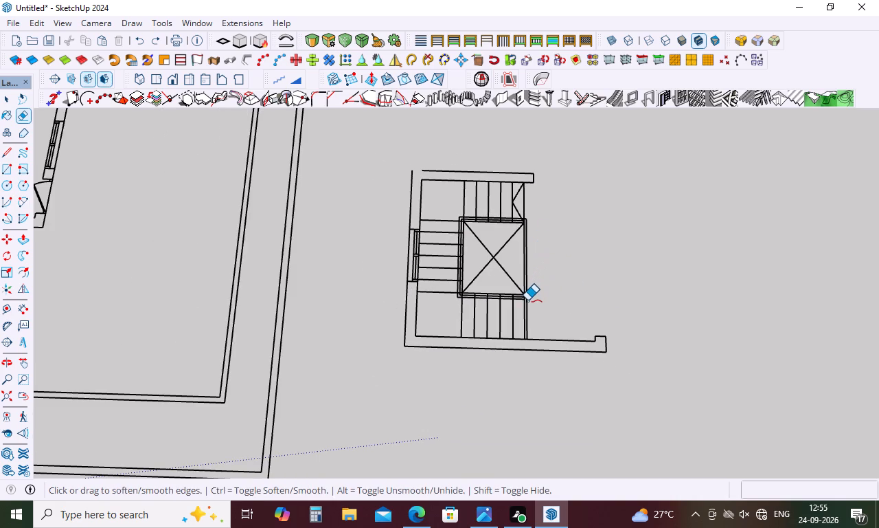
scroll(527, 300, down, 1)
key(space)
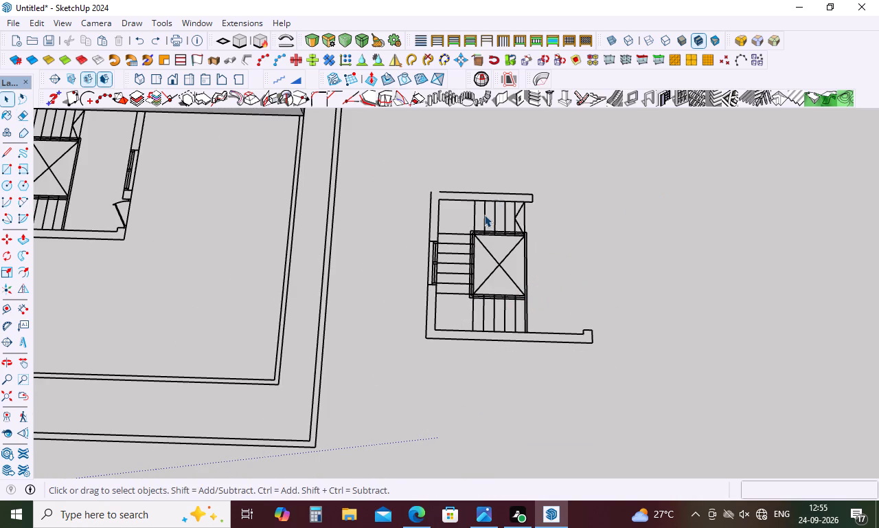
key(l)
click(439, 192)
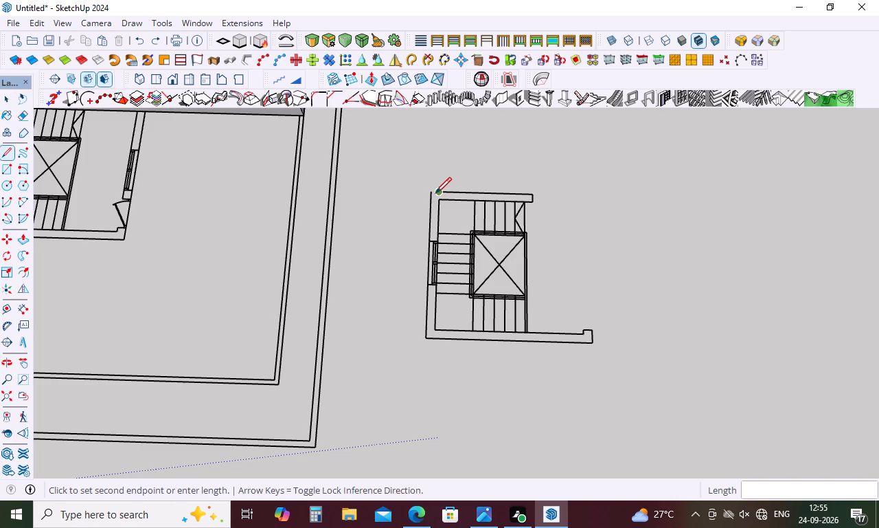
click(429, 193)
key(space)
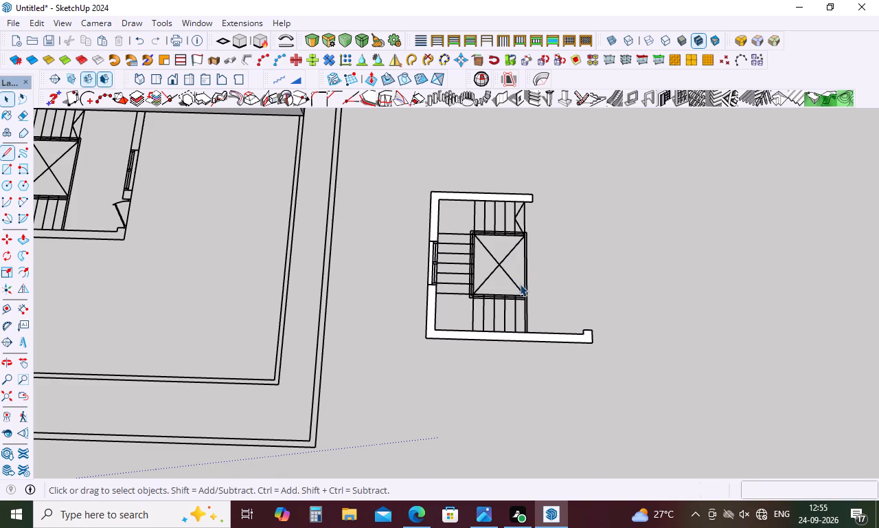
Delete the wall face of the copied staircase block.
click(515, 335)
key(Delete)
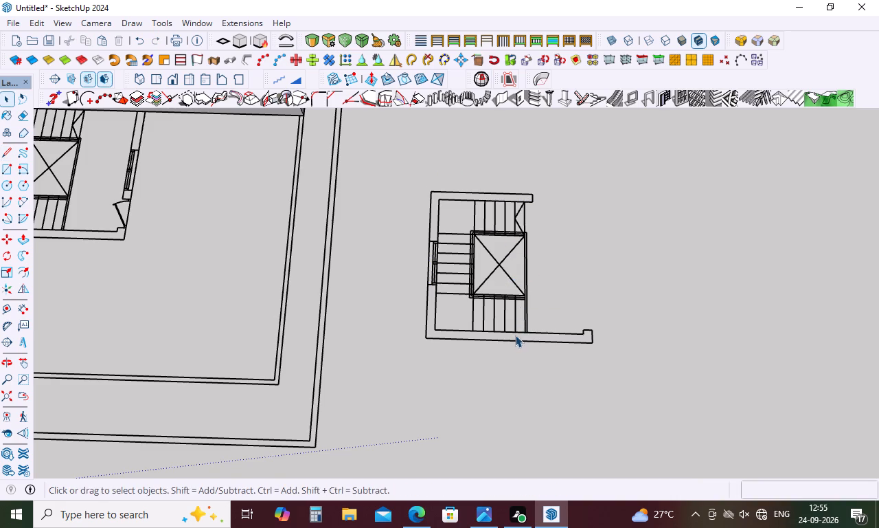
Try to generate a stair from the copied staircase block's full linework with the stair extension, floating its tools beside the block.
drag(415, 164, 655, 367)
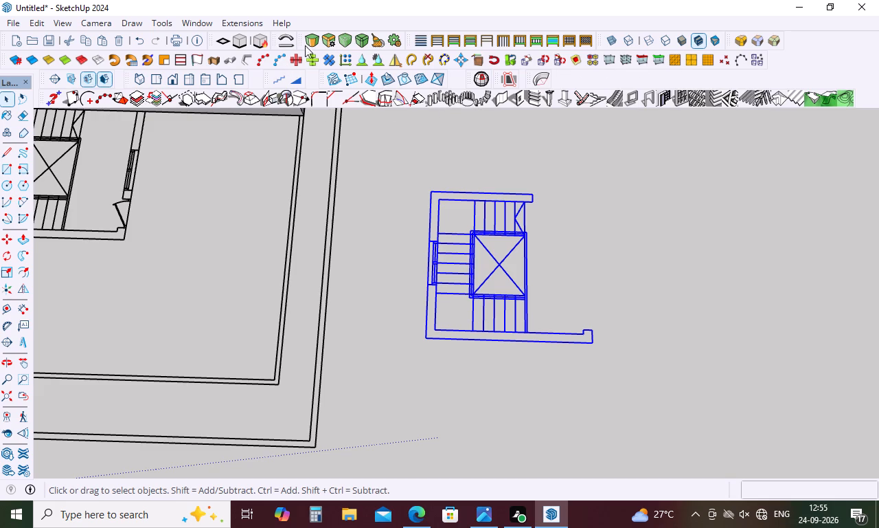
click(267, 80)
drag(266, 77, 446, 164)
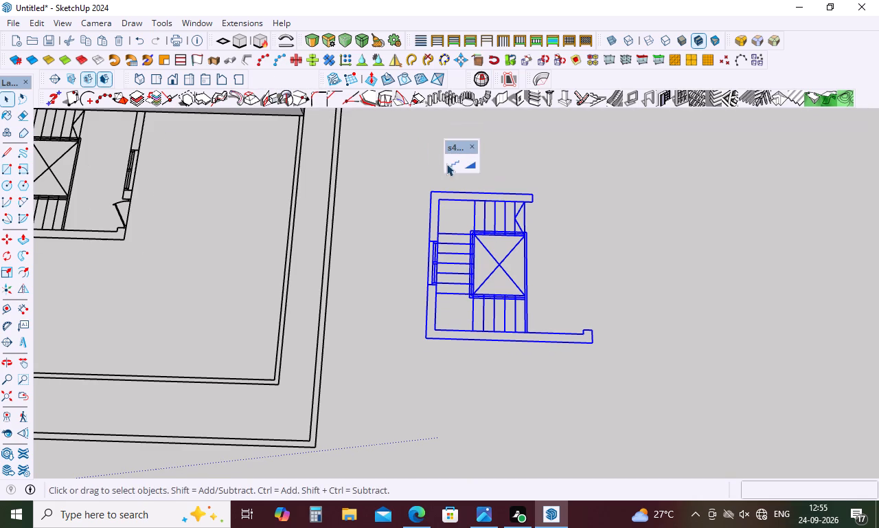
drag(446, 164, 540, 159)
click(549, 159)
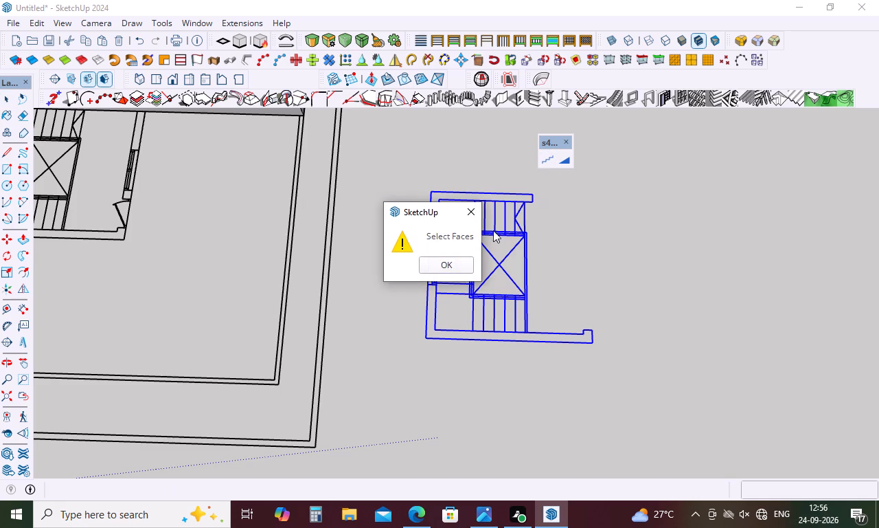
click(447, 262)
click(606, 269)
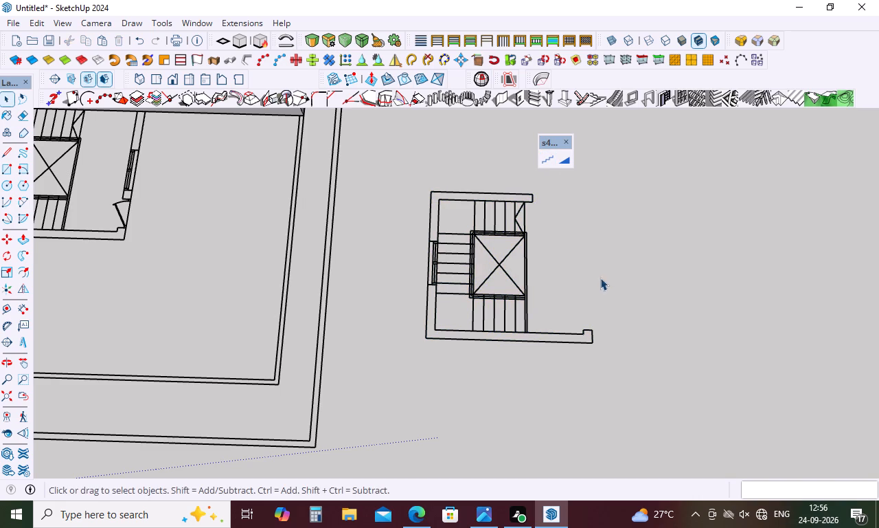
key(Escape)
Draw a 14' 3" by 13' 6" rectangle from the block walls' outer corner to the outer corner of the opposite wall return.
key(r)
click(429, 195)
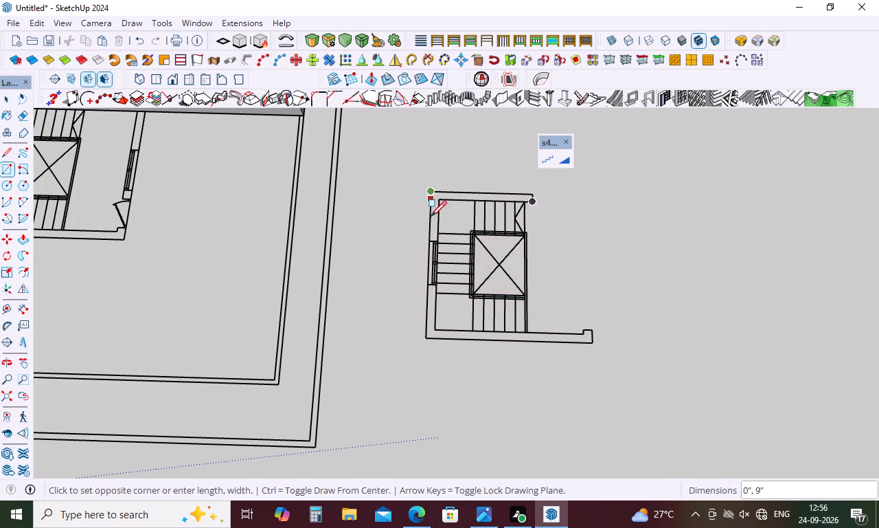
click(591, 344)
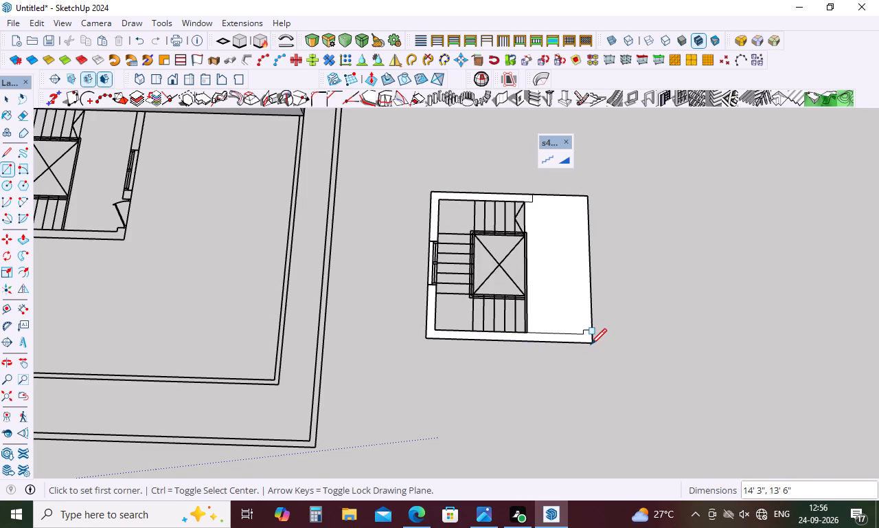
key(space)
Draw a 12' by 7' 11" rectangle from the walls' inner corner to the outer edge of the stairs at the opposite wall.
key(r)
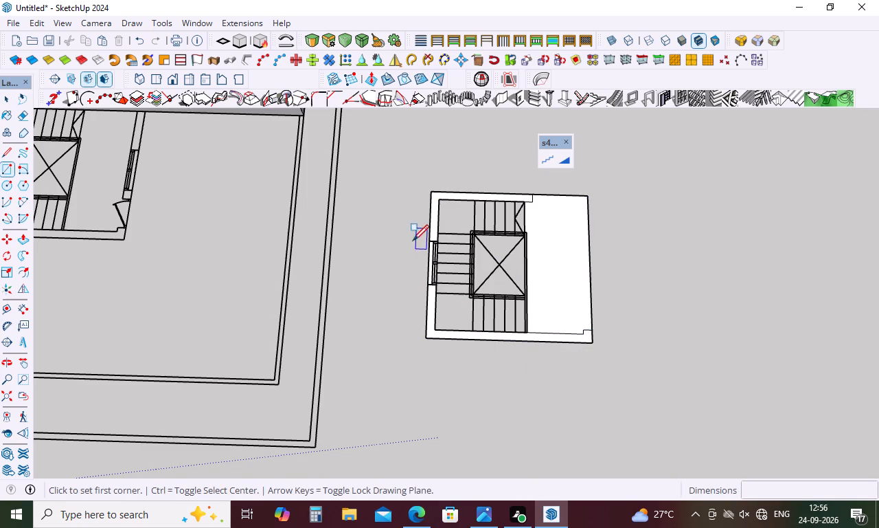
click(440, 201)
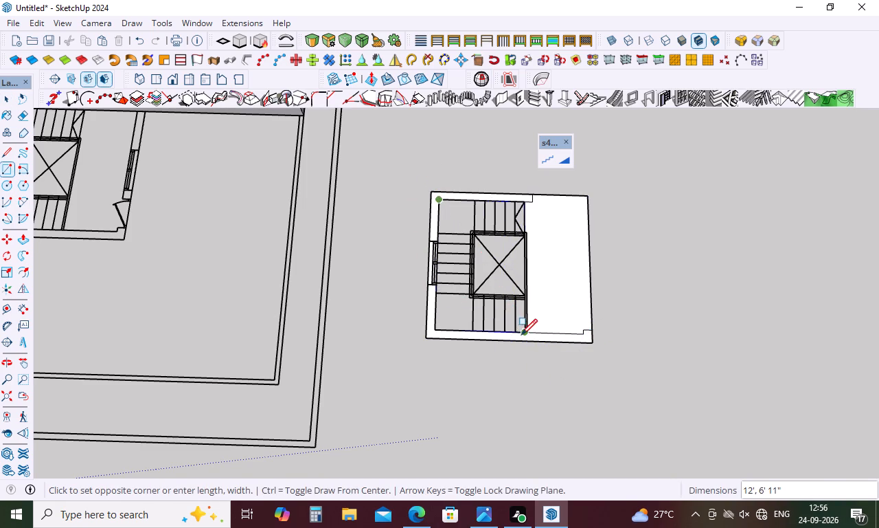
scroll(525, 330, up, 5)
click(530, 334)
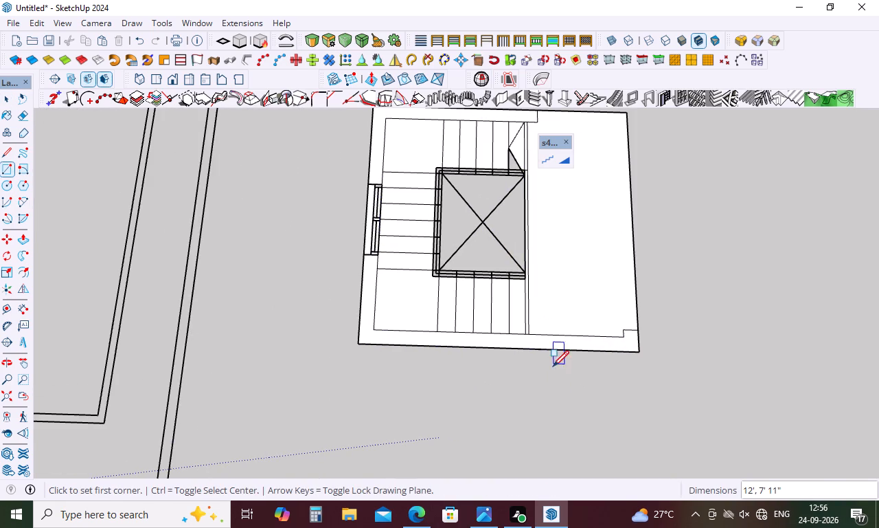
key(space)
click(506, 401)
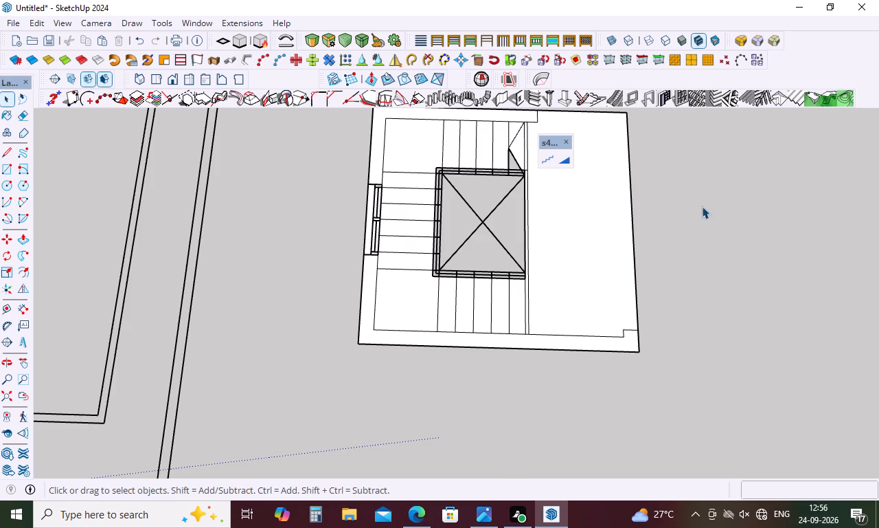
Delete the face filling the open area beyond the stairs.
click(599, 239)
key(Delete)
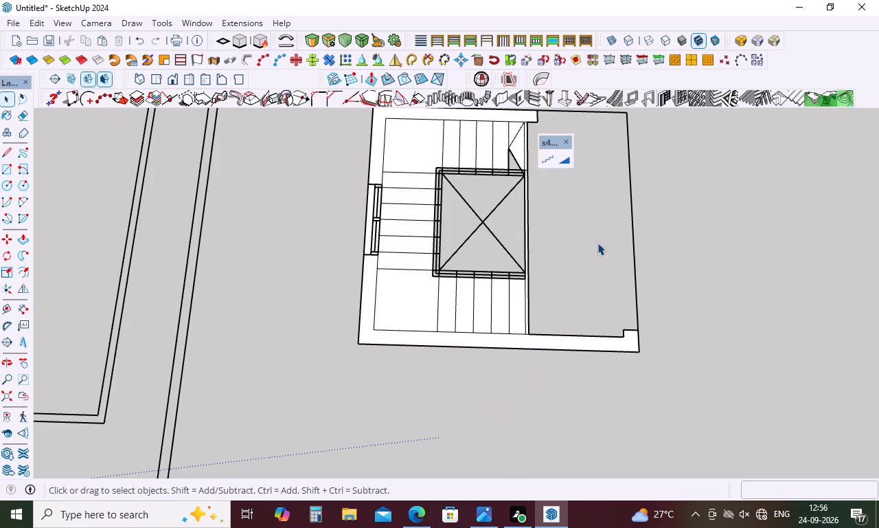
click(572, 341)
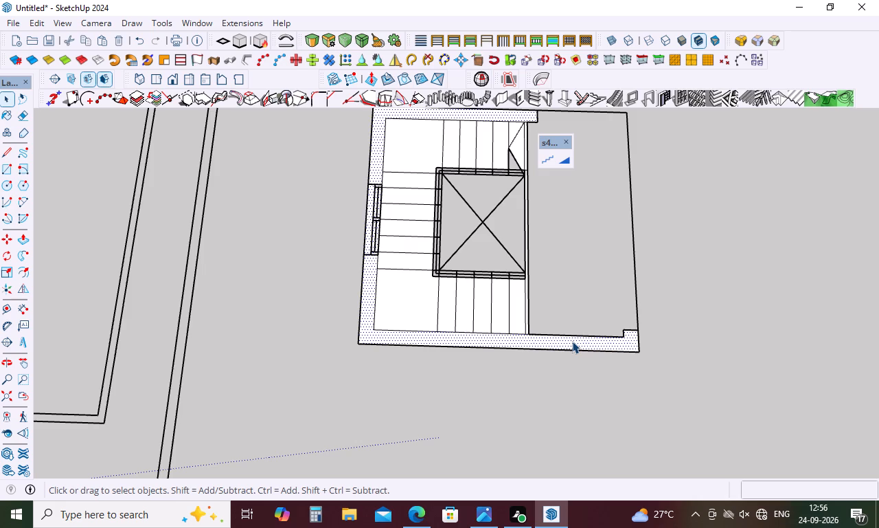
click(587, 280)
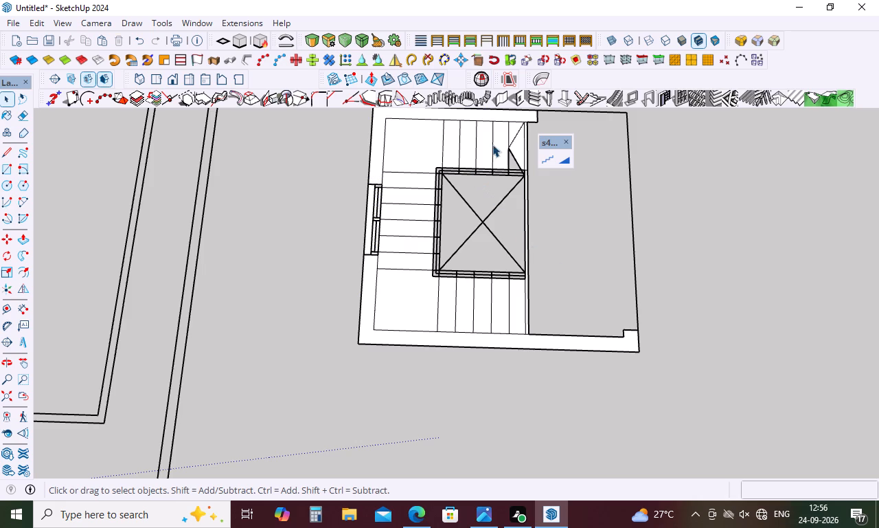
Erase the two diagonal break lines at the end of the stair flight beside the shorter wall.
scroll(500, 134, up, 5)
click(535, 166)
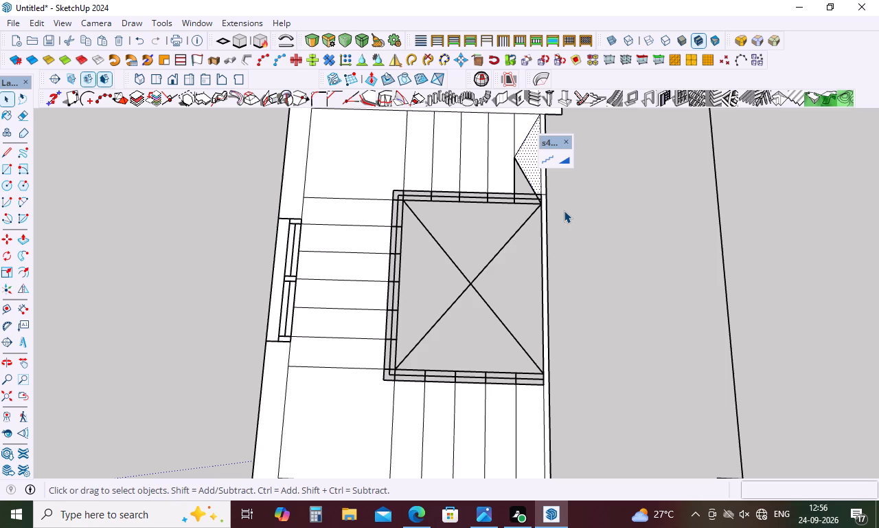
key(Escape)
key(e)
click(522, 166)
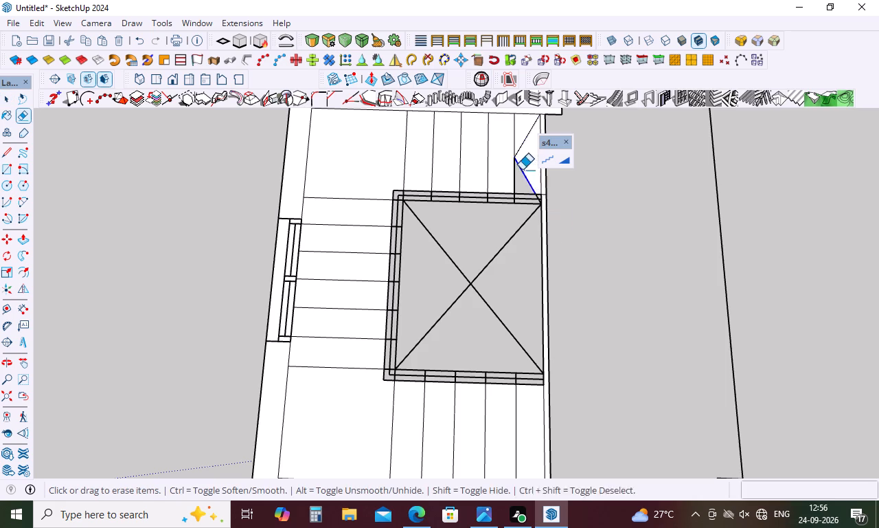
click(523, 143)
scroll(560, 276, down, 5)
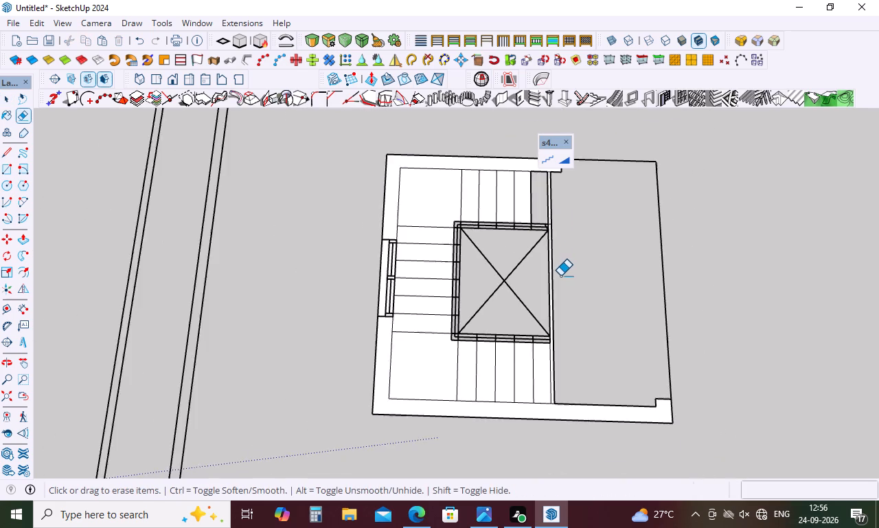
scroll(560, 276, down, 4)
scroll(545, 177, up, 10)
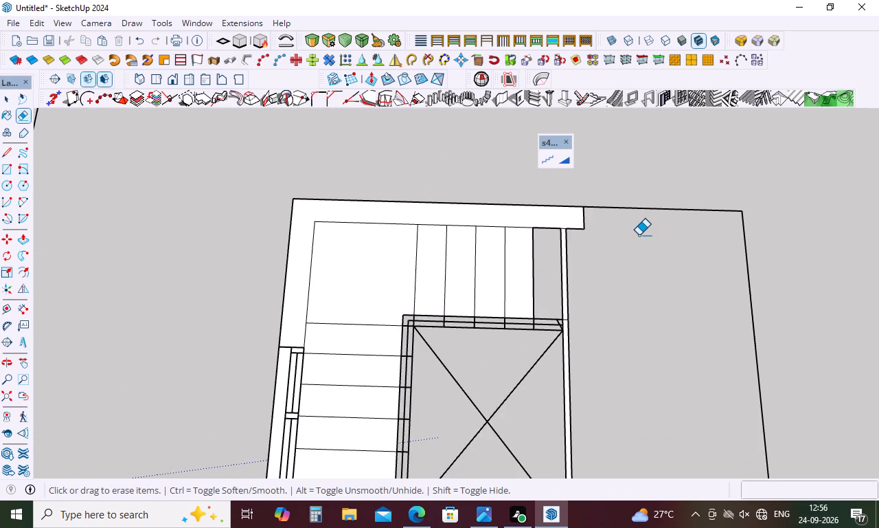
Draw a 2' 11" by 10 1/2" rectangle over the missing last tread beside the shorter wall to restore its face.
key(Escape)
key(r)
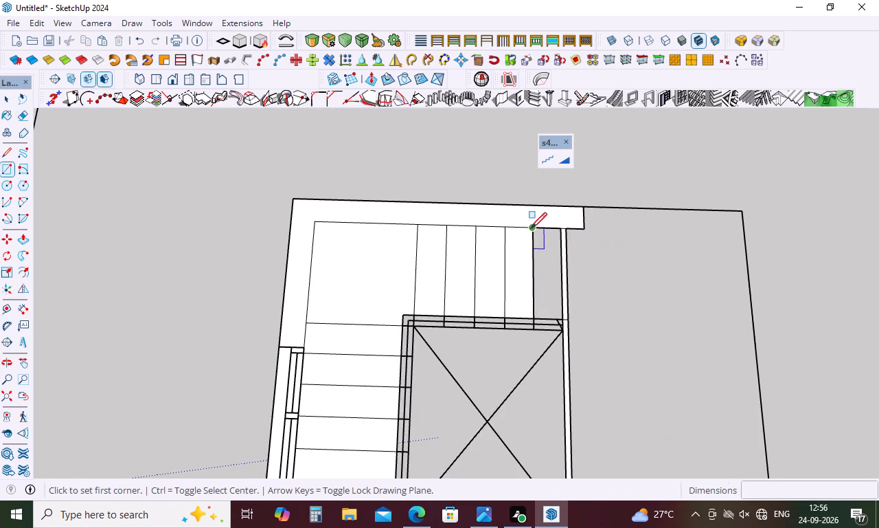
click(531, 228)
click(560, 321)
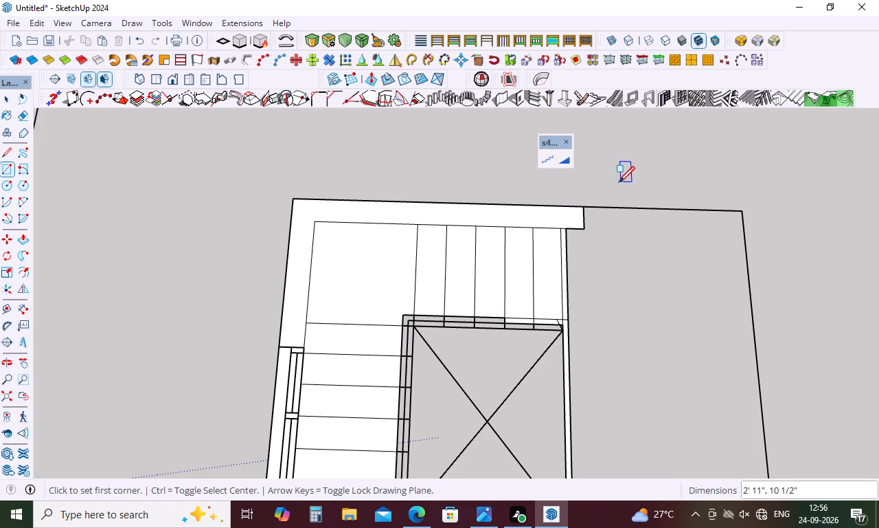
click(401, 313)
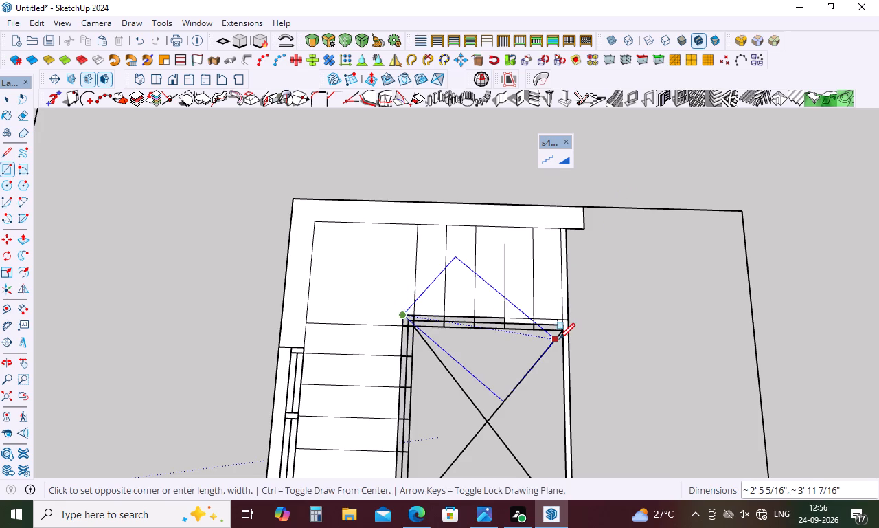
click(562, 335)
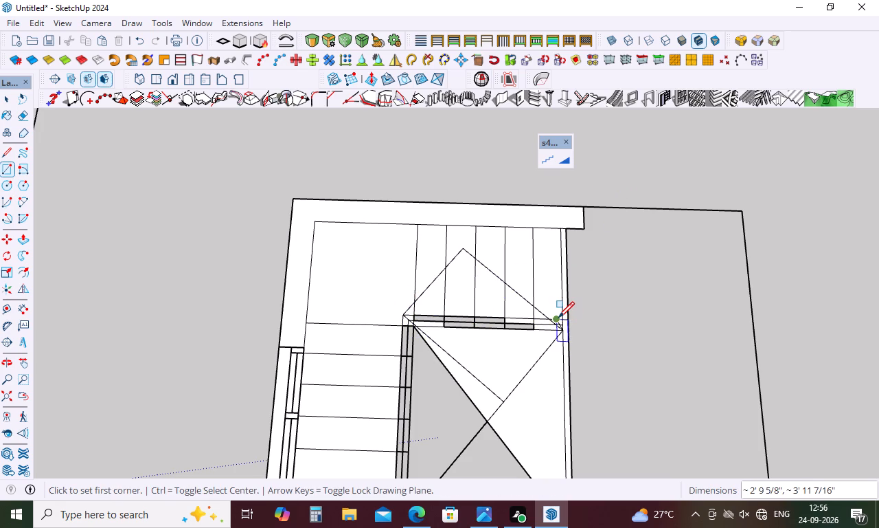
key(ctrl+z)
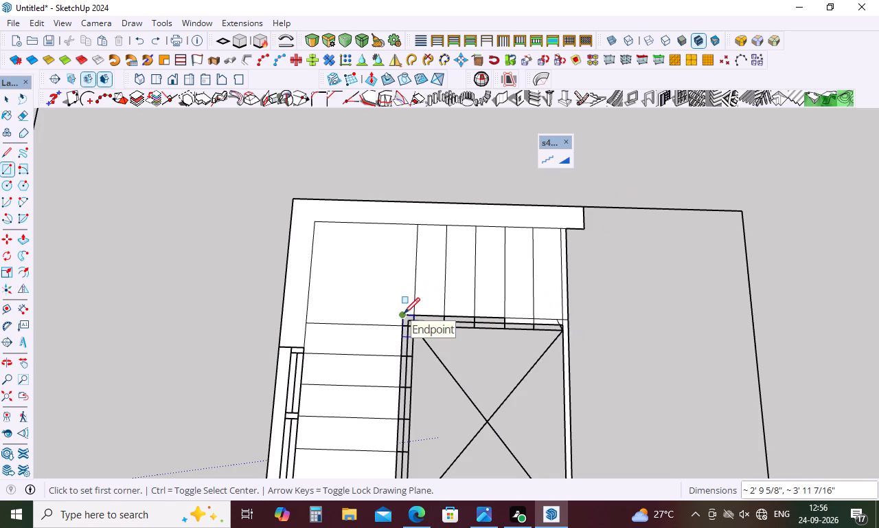
Draw 4" wide rectangles 4' 10", 4' 7" and 4' 6" long over the three railing strips around the stairwell to fill the missing faces.
click(404, 313)
click(559, 332)
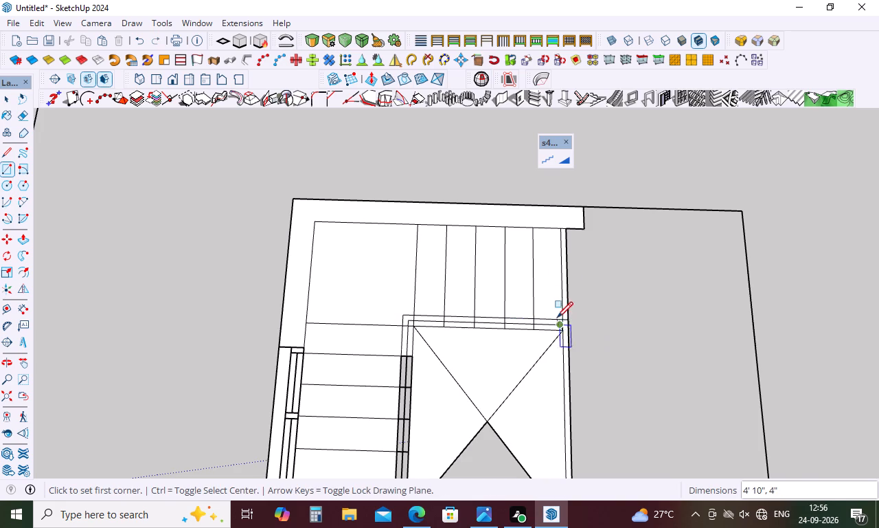
scroll(555, 260, down, 5)
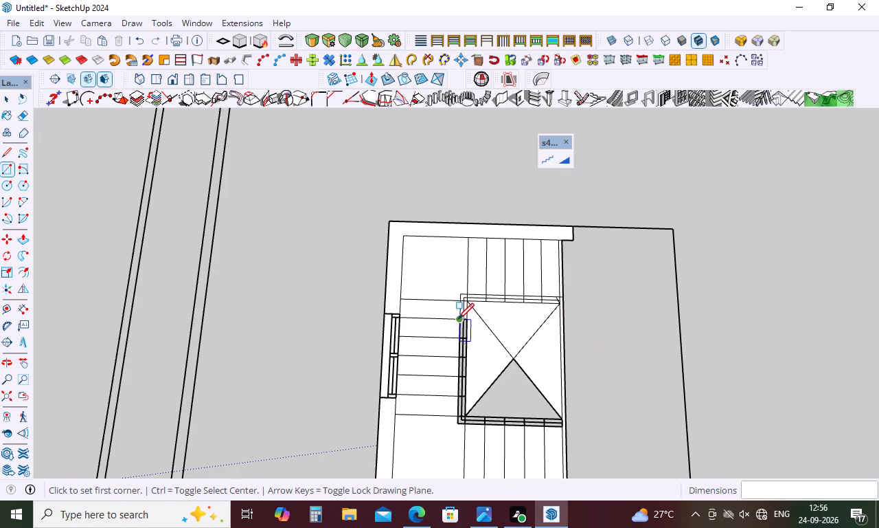
click(458, 319)
click(469, 415)
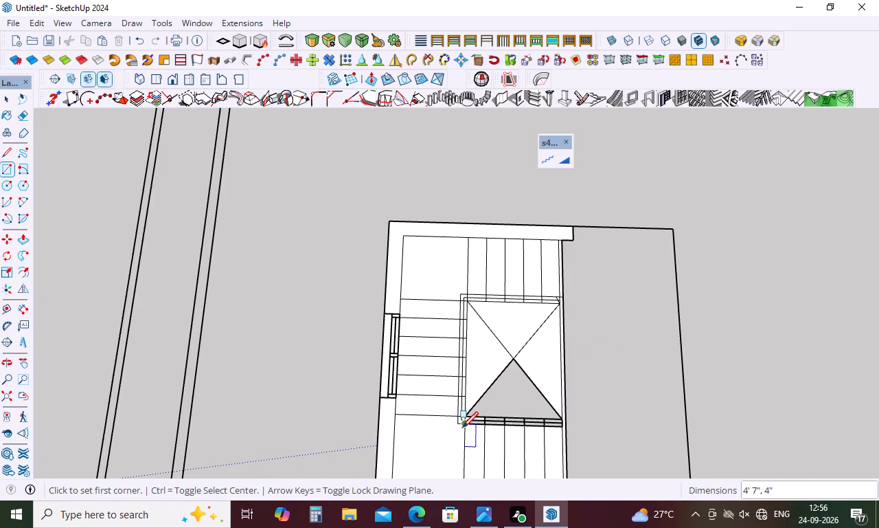
click(466, 424)
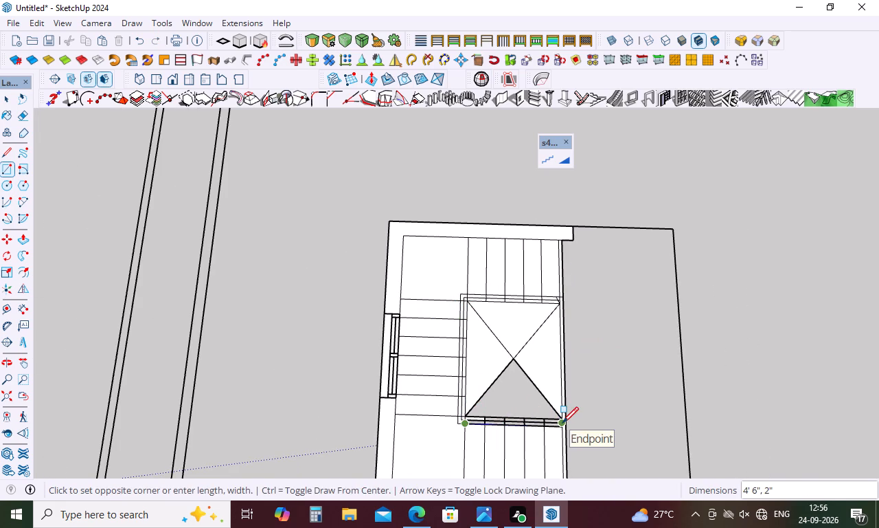
scroll(561, 421, up, 10)
click(567, 419)
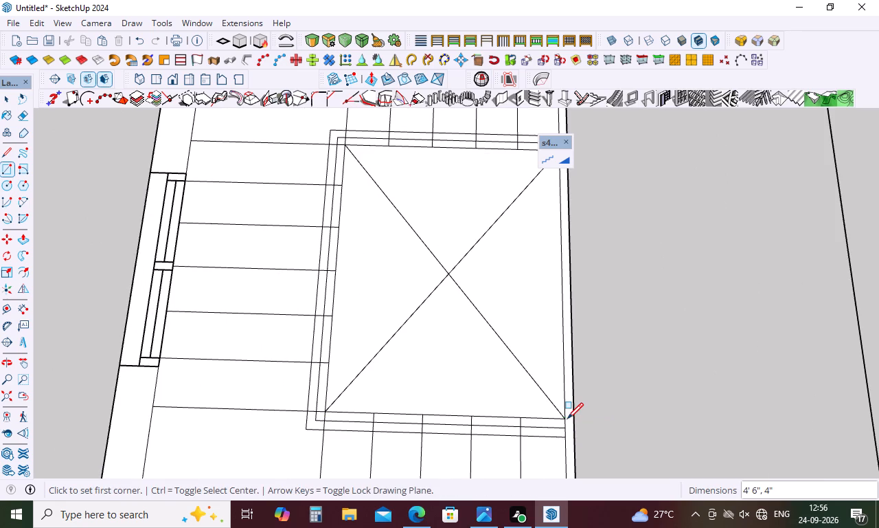
key(space)
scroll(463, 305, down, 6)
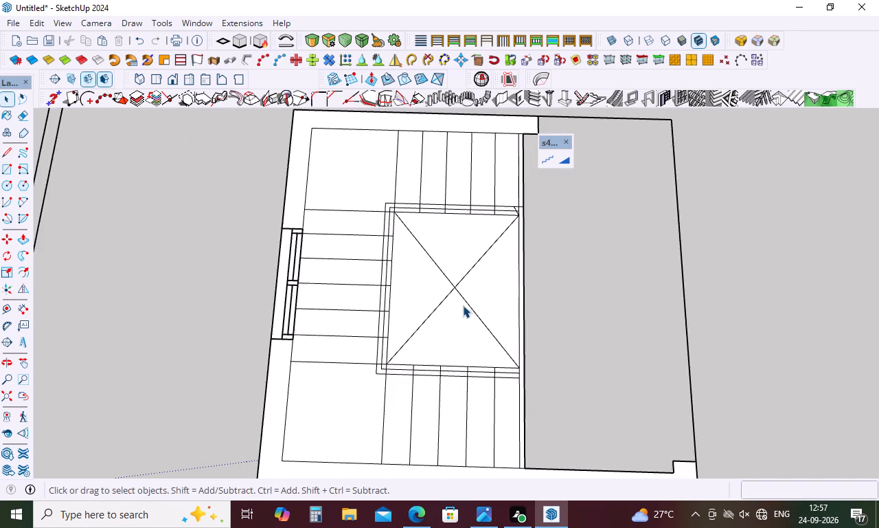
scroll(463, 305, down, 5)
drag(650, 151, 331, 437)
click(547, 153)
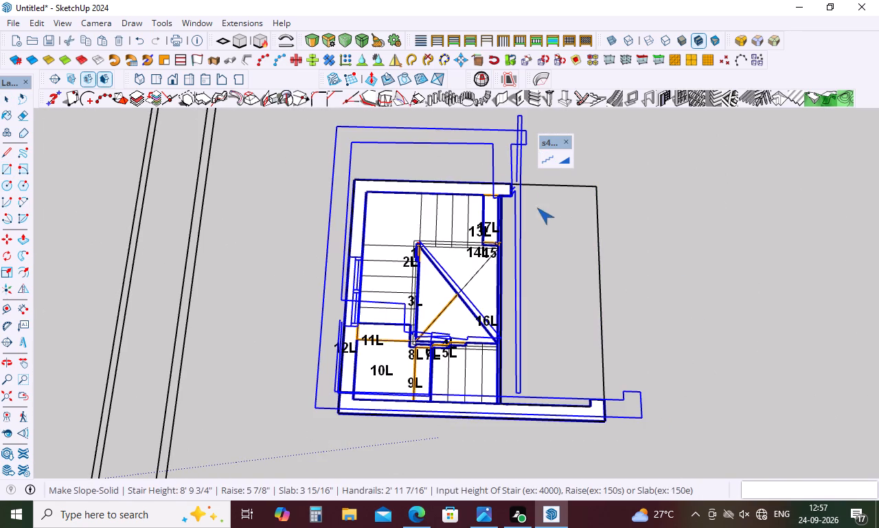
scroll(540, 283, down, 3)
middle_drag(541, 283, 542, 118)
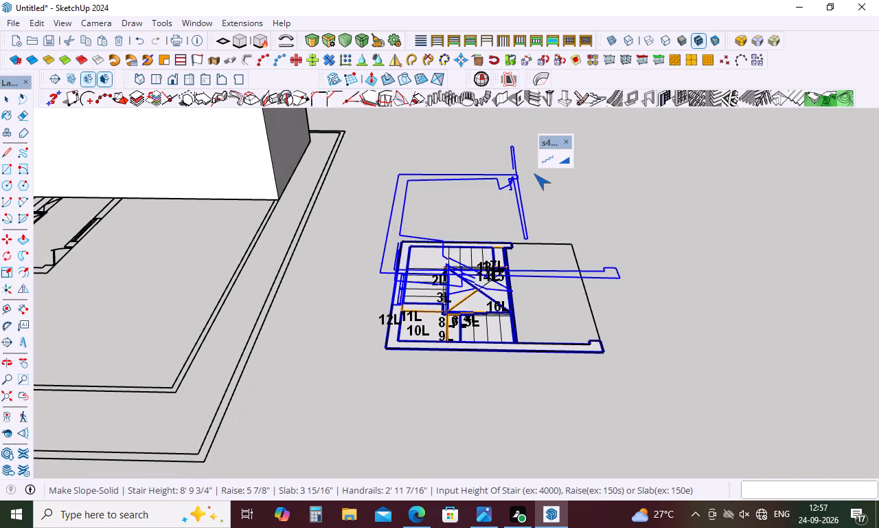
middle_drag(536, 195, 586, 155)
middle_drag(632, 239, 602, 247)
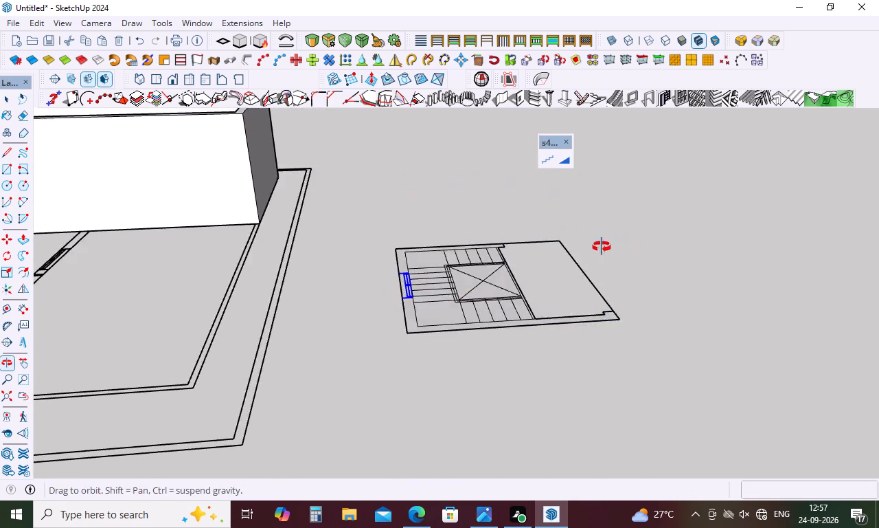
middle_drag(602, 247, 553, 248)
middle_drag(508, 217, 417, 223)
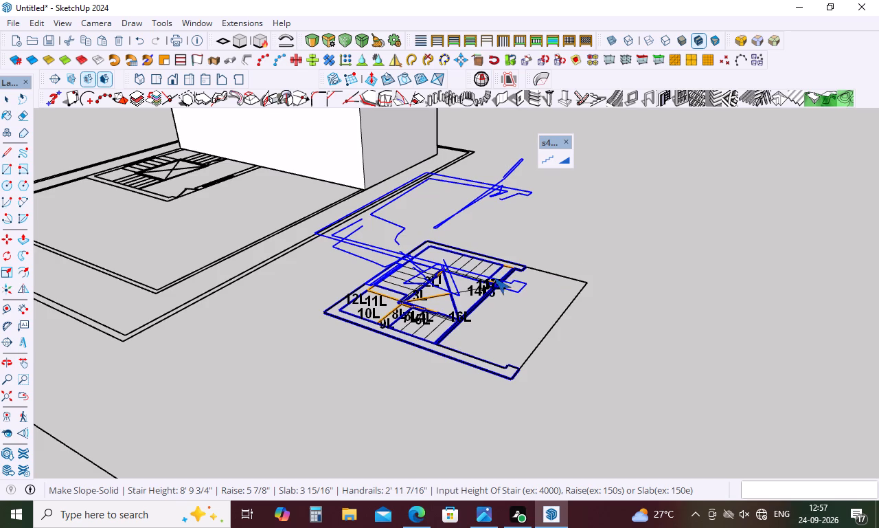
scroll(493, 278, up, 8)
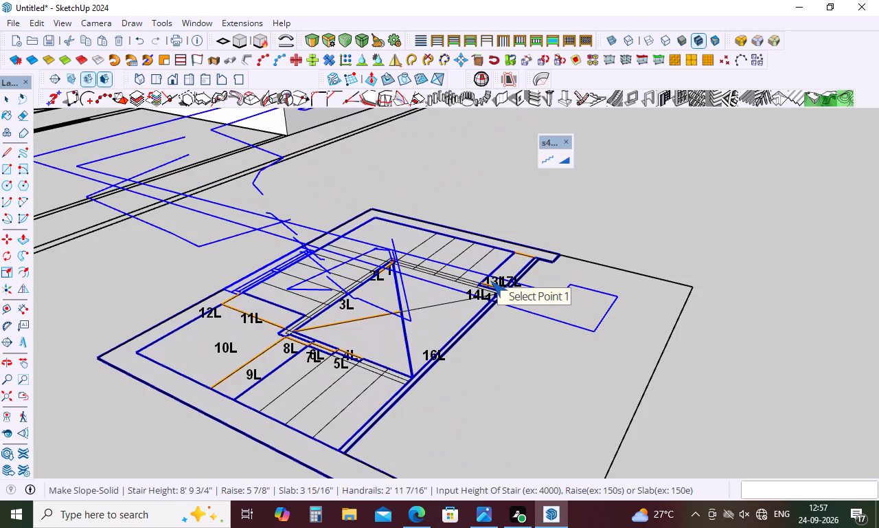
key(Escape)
Erase the window symbol from the outer wall of the copied staircase block.
scroll(528, 306, down, 3)
middle_drag(528, 306, 644, 348)
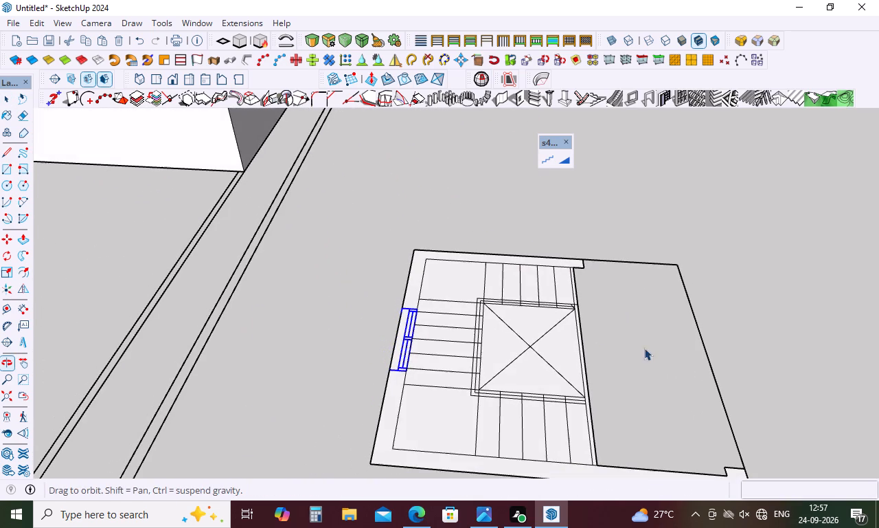
middle_drag(644, 348, 636, 352)
key(space)
key(space)
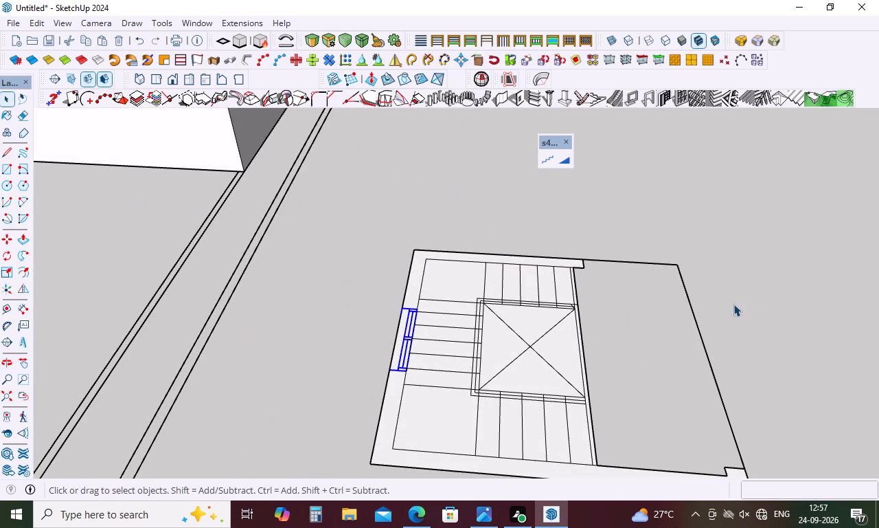
click(733, 304)
scroll(415, 317, up, 3)
scroll(415, 317, down, 3)
key(e)
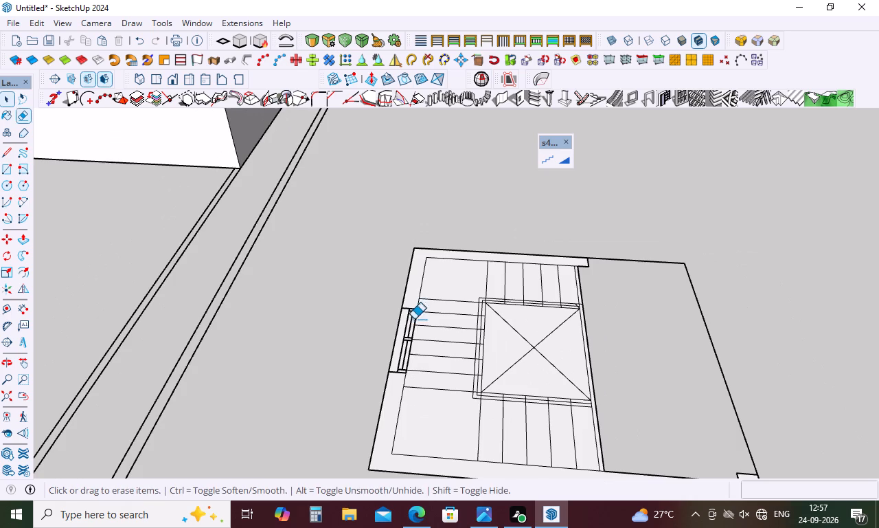
scroll(411, 309, down, 3)
scroll(411, 309, up, 10)
drag(411, 307, 402, 336)
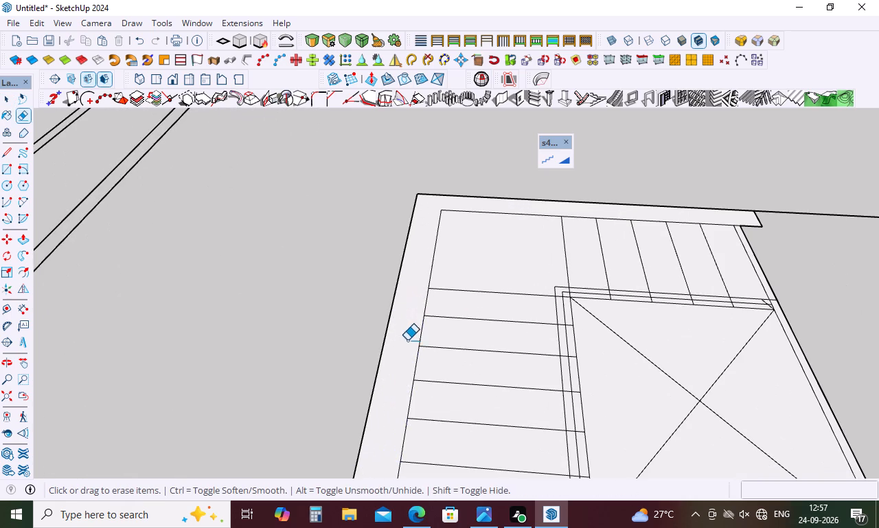
Erase the diagonal cross lines inside the stairwell opening.
scroll(423, 274, down, 6)
drag(516, 298, 517, 304)
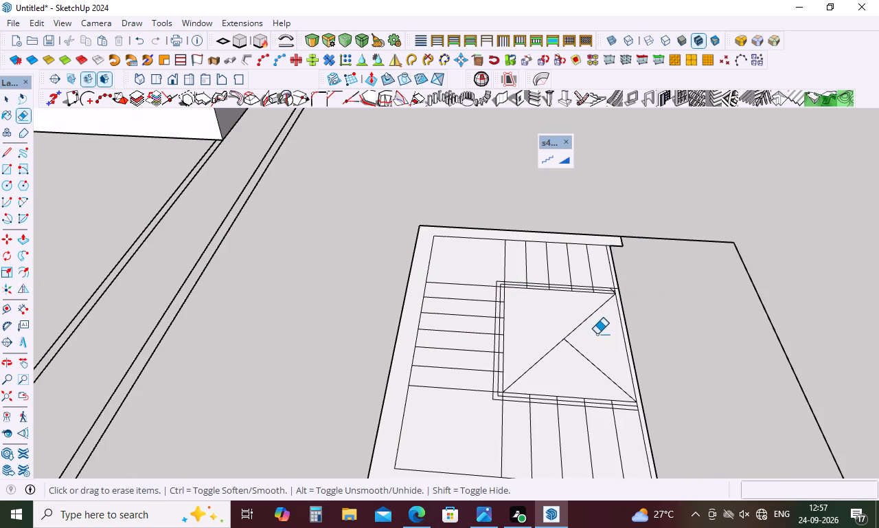
drag(593, 316, 588, 330)
drag(586, 353, 575, 373)
drag(543, 351, 543, 367)
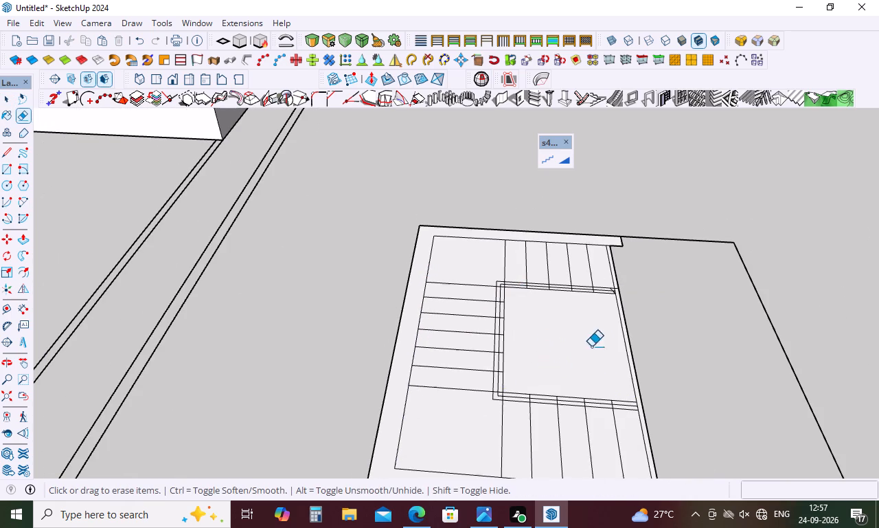
Erase the two remaining outline edges of the open area beyond the stairs.
scroll(576, 289, down, 5)
drag(714, 352, 709, 362)
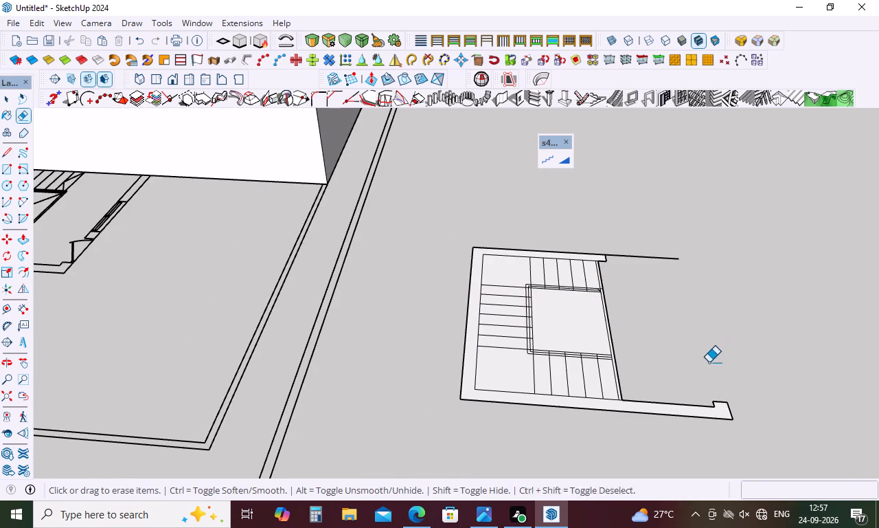
drag(654, 261, 654, 275)
drag(641, 245, 639, 269)
key(space)
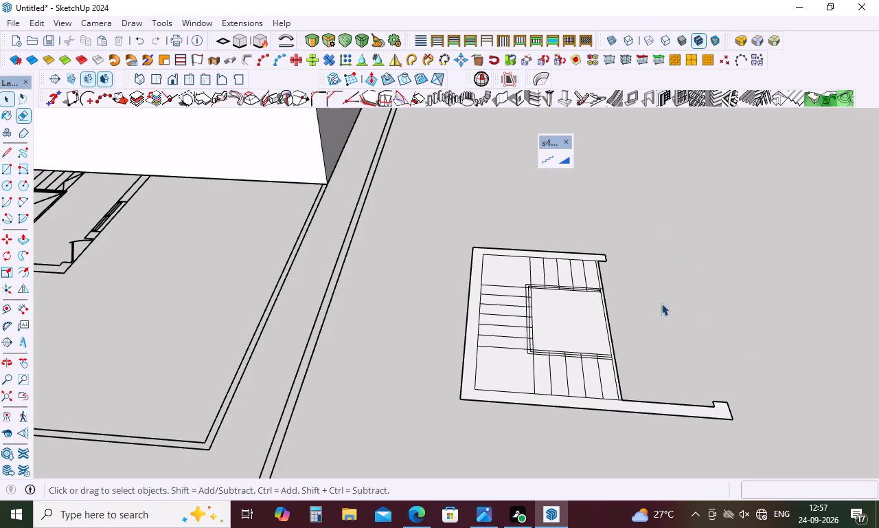
click(729, 316)
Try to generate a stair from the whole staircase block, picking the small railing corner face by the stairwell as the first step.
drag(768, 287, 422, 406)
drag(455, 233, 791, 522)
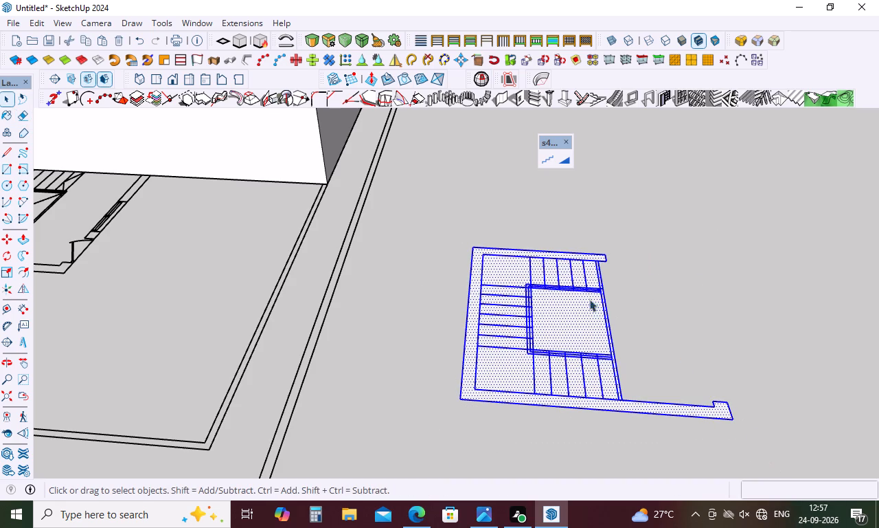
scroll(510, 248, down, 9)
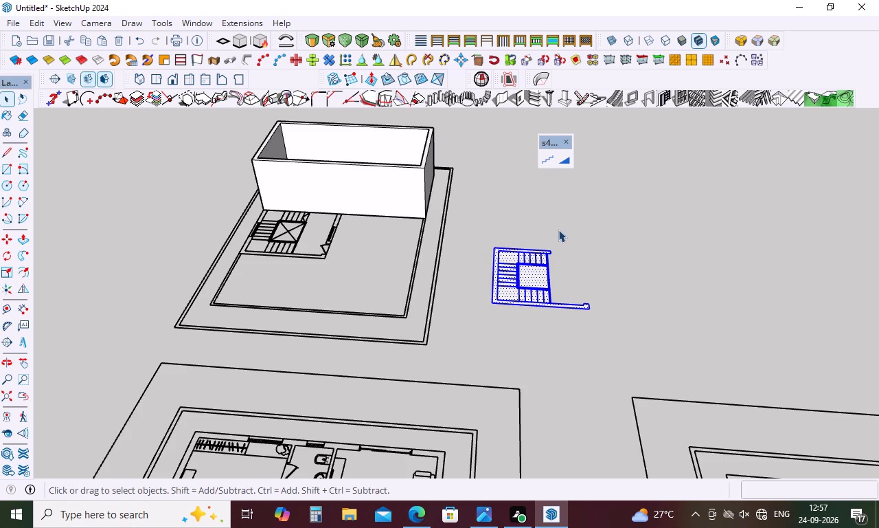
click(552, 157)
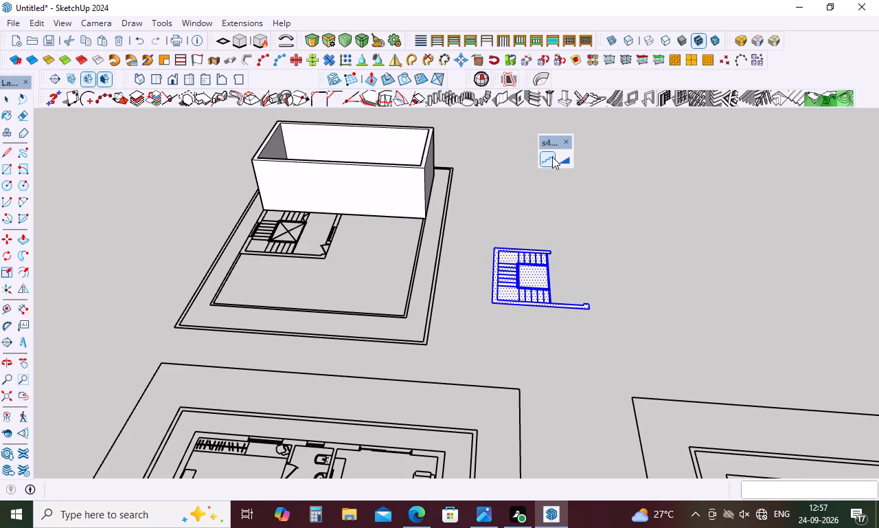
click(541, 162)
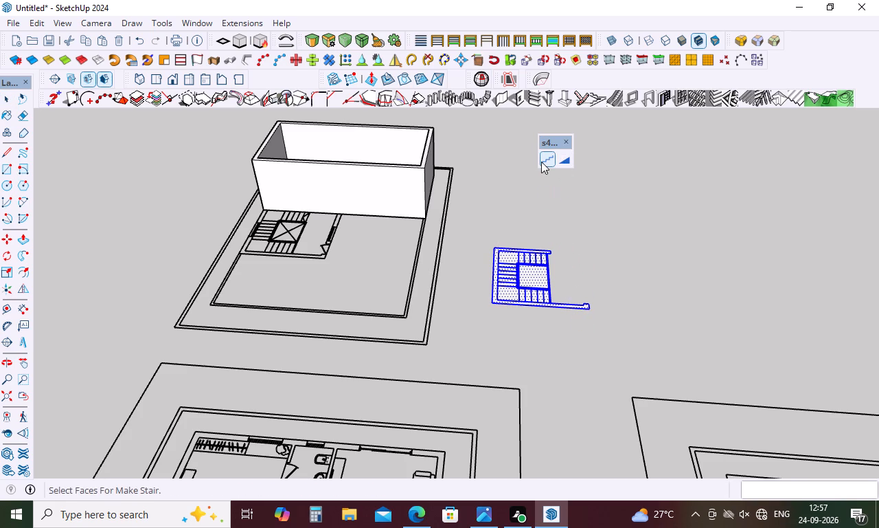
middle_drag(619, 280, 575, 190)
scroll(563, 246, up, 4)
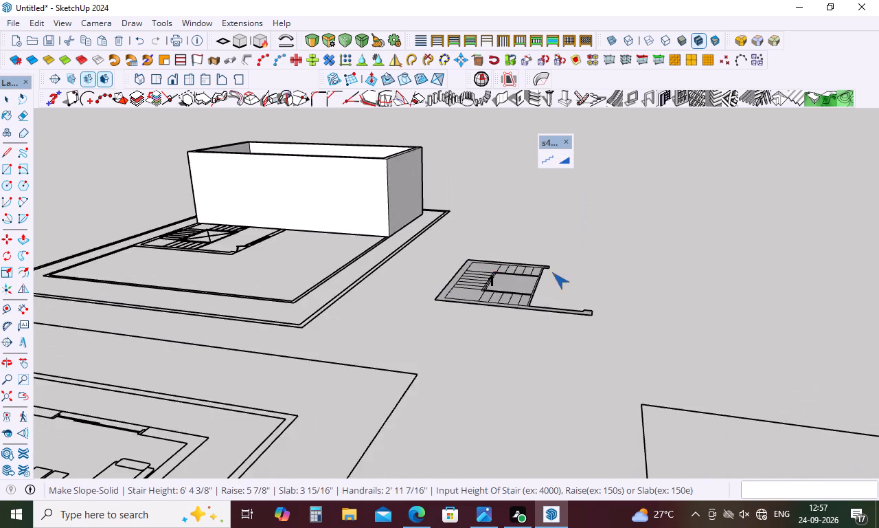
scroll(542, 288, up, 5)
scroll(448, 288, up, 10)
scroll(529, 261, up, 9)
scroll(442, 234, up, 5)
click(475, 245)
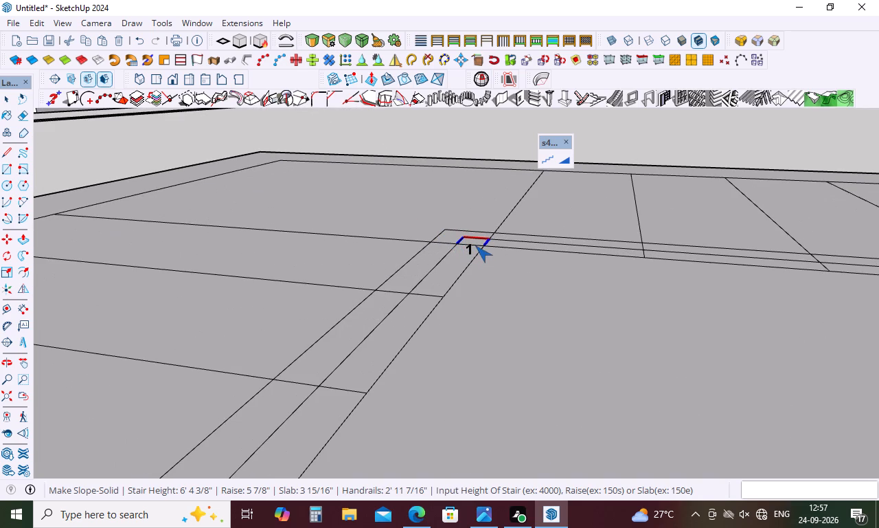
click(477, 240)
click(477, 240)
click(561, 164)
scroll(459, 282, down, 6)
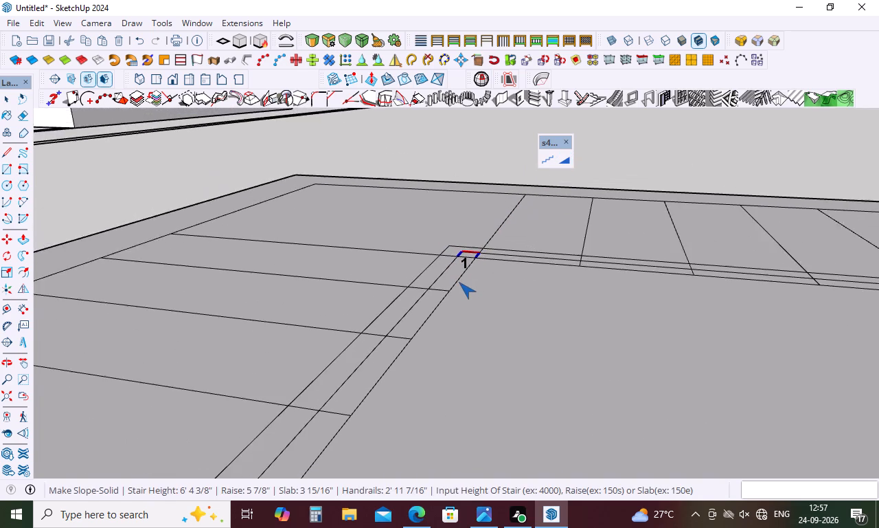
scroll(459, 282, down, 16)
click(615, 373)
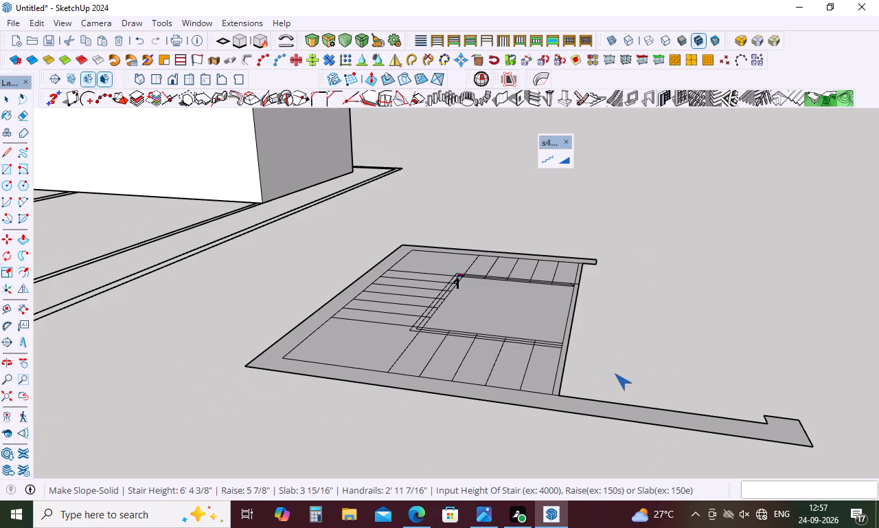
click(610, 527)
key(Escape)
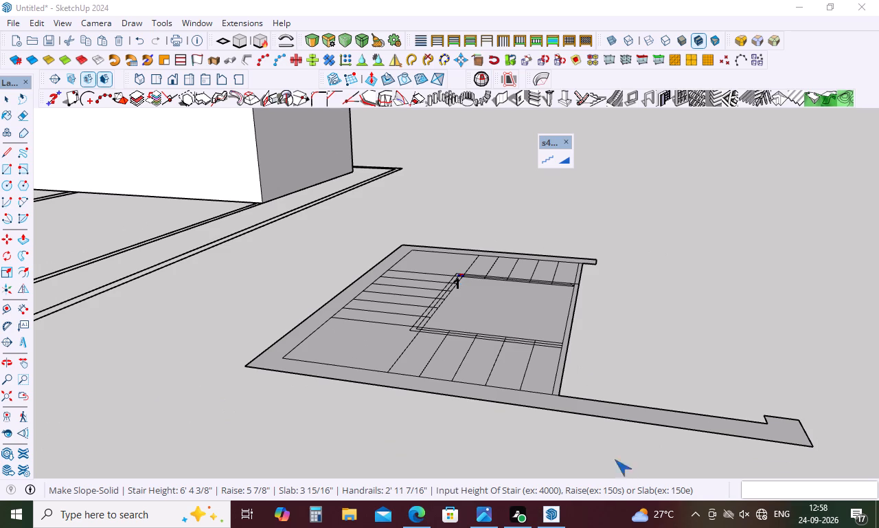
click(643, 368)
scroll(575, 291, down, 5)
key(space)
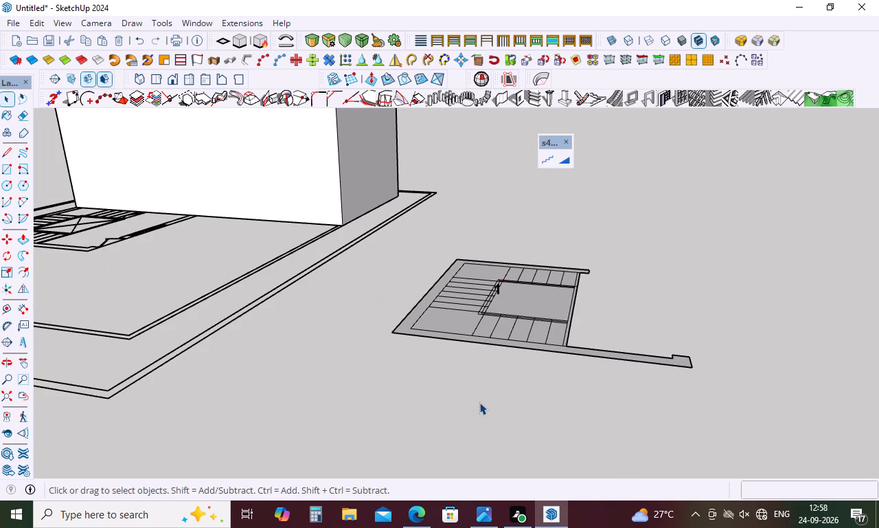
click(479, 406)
Draw a line about 9" long across the longer wall, continuing the open edge of the stairs.
scroll(518, 275, up, 4)
middle_drag(516, 285, 503, 364)
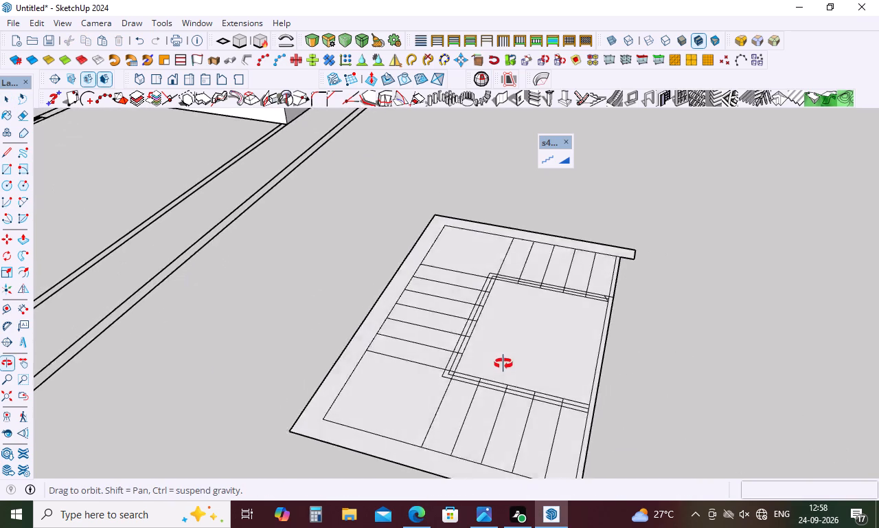
middle_drag(503, 364, 624, 364)
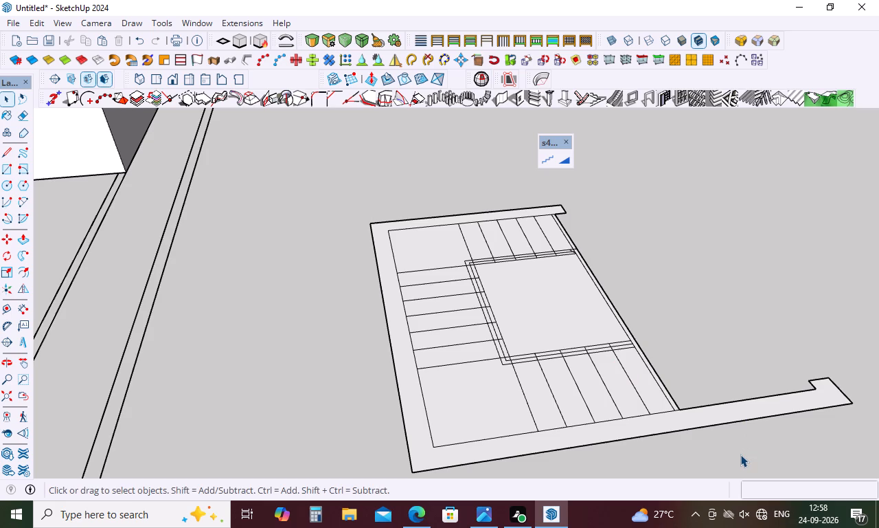
key(l)
click(681, 410)
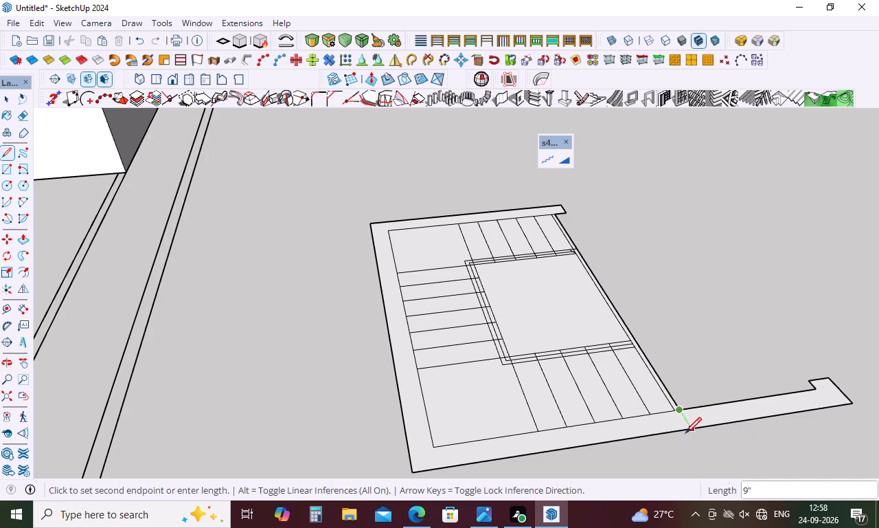
click(685, 433)
key(space)
Erase the edges of the longer wall's extension beyond the new dividing line.
key(e)
drag(728, 371, 728, 420)
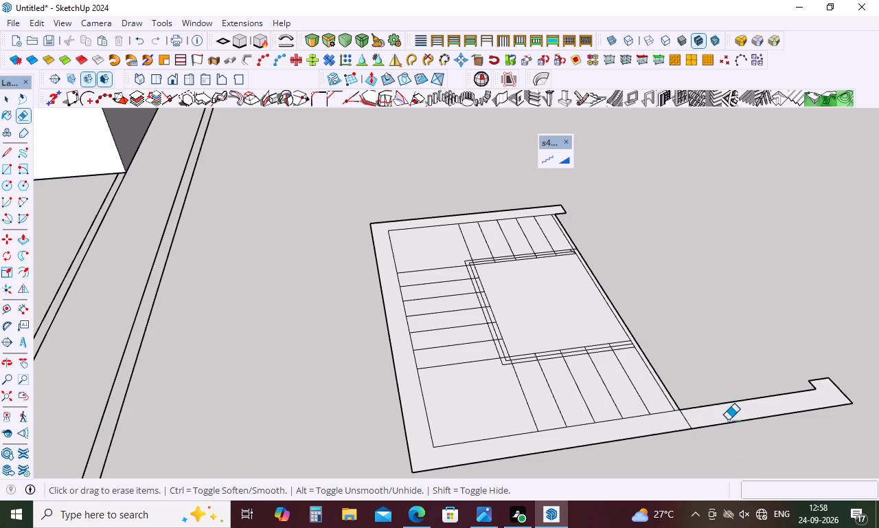
drag(728, 420, 733, 459)
drag(808, 378, 836, 422)
drag(851, 388, 834, 429)
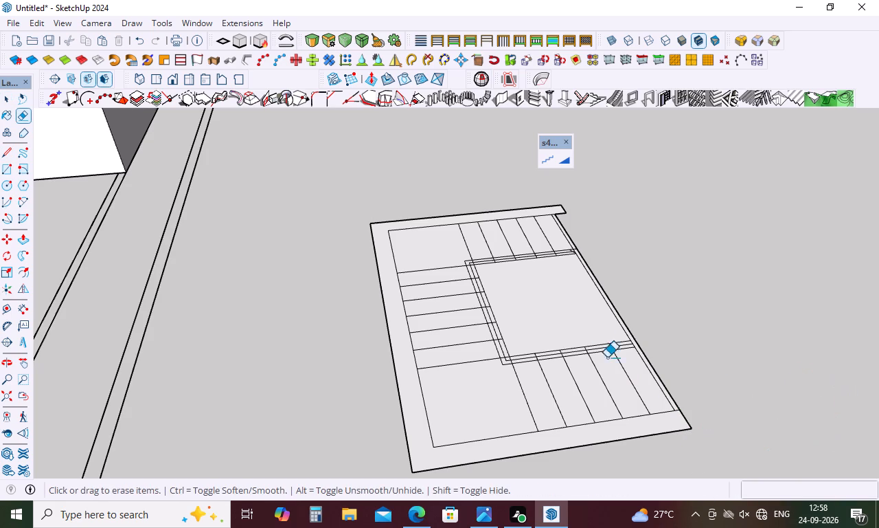
Erase the doubled railing lines crossing the near flight's treads along the stairwell edge.
scroll(586, 324, down, 5)
middle_drag(683, 364, 614, 416)
scroll(515, 383, up, 7)
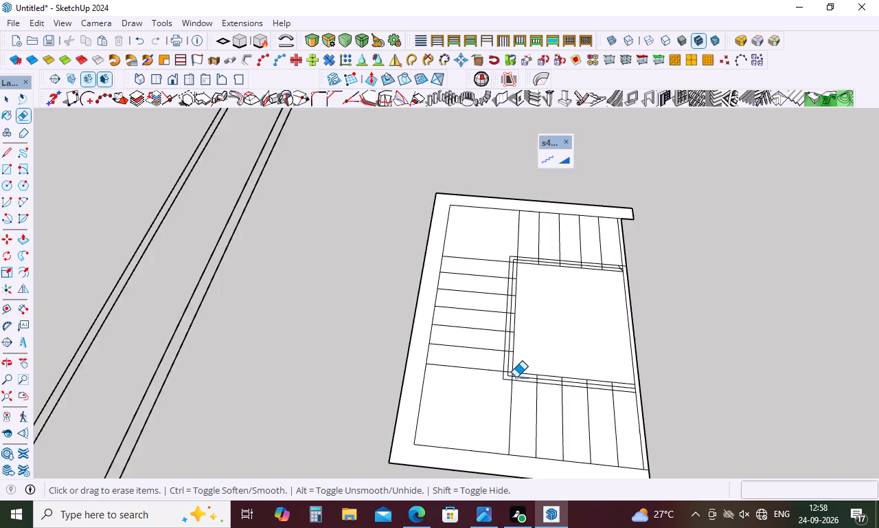
scroll(516, 377, up, 3)
click(501, 371)
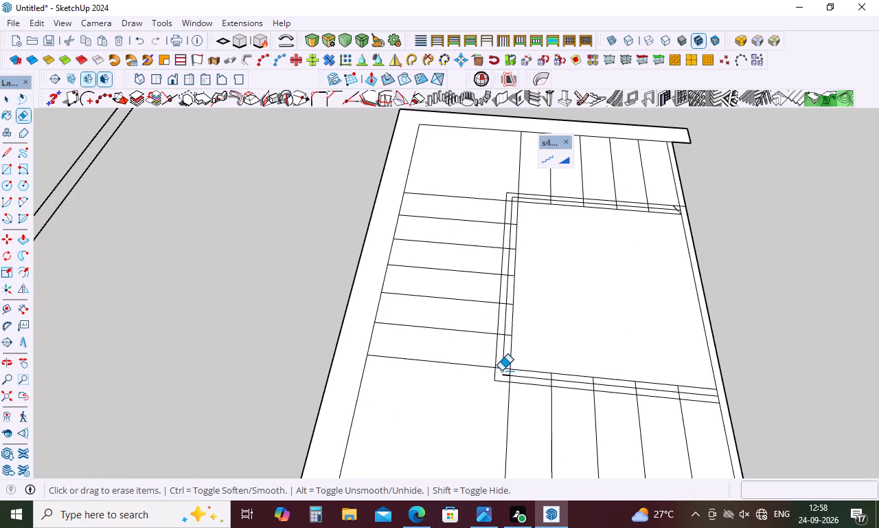
click(496, 362)
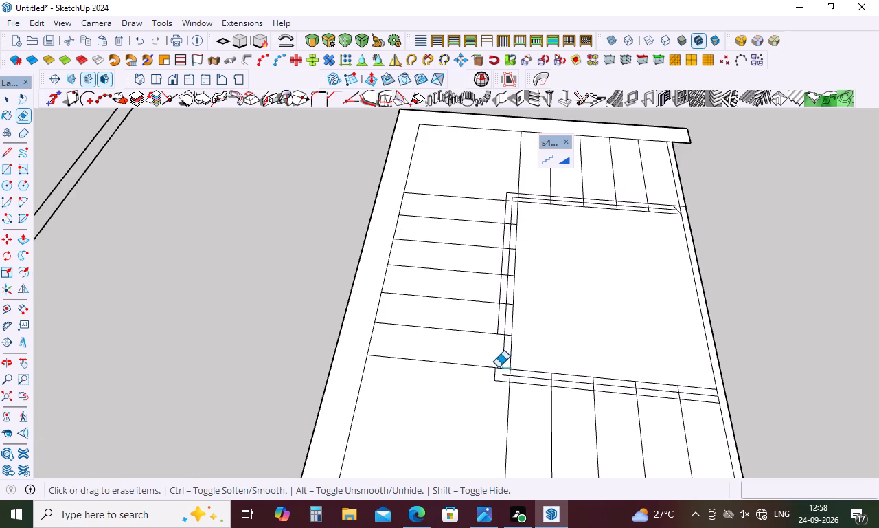
click(499, 379)
drag(522, 380, 522, 386)
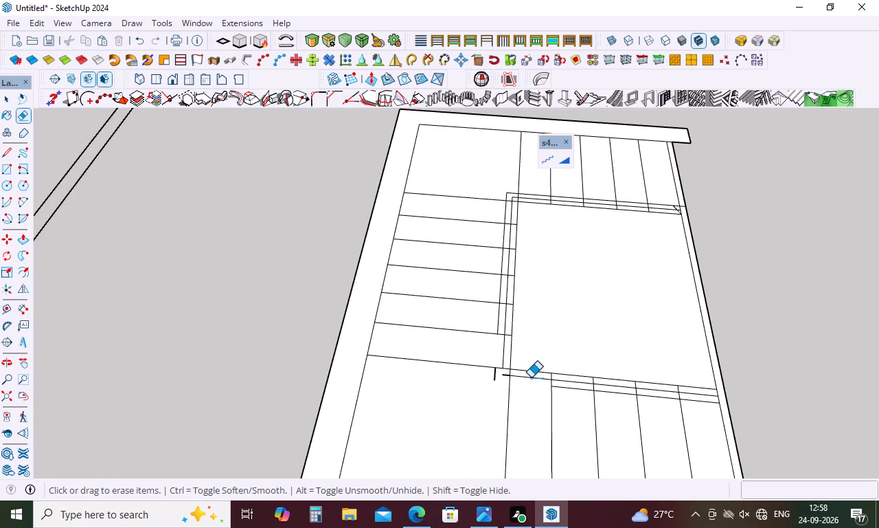
drag(531, 377, 530, 386)
drag(564, 382, 563, 398)
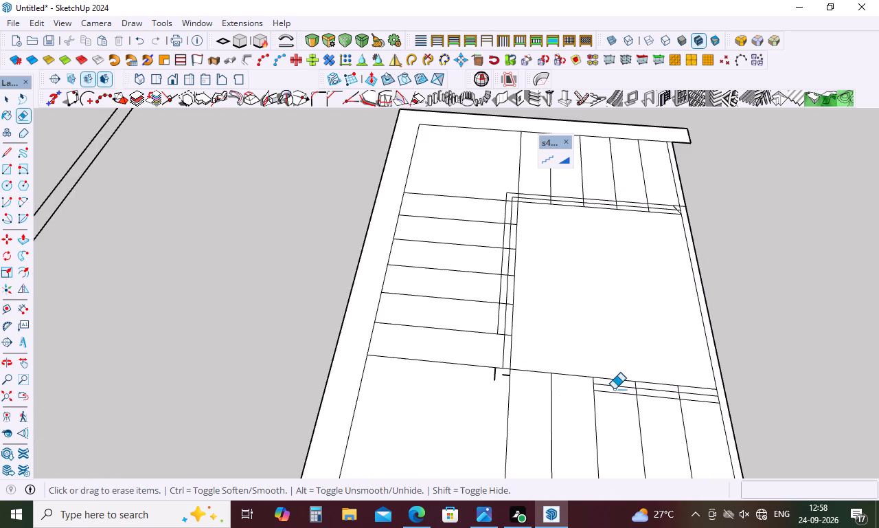
drag(614, 389, 614, 406)
drag(657, 390, 654, 409)
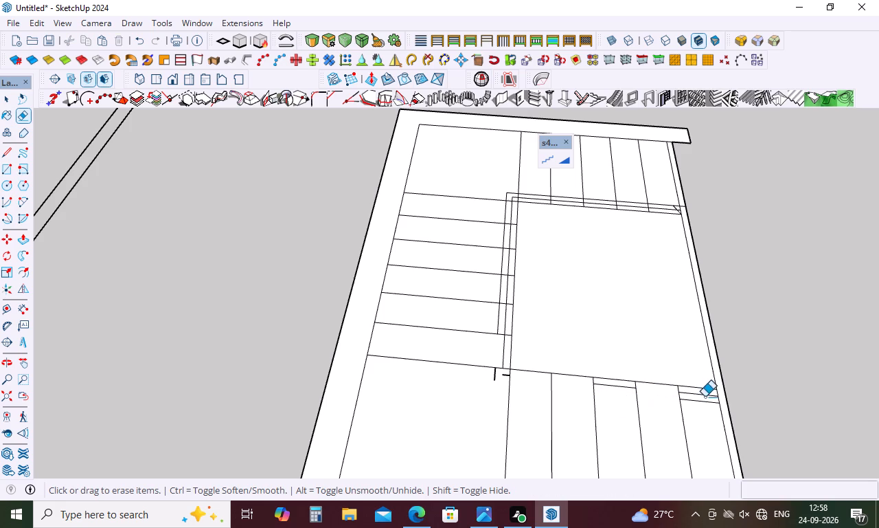
drag(705, 397, 703, 420)
drag(617, 388, 613, 403)
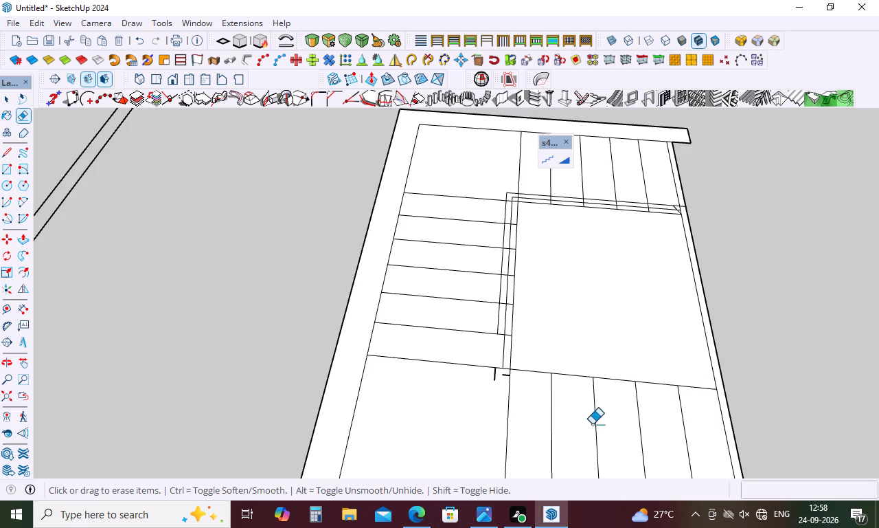
Erase the leftover railing line stubs at the near inner corner of the stairwell, keeping the tread edge there.
click(503, 377)
drag(506, 376, 504, 383)
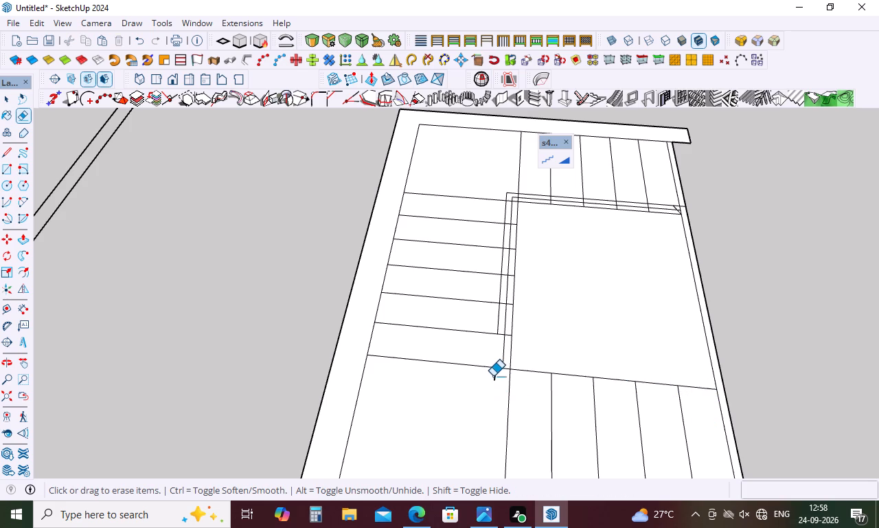
click(493, 376)
drag(503, 358, 502, 375)
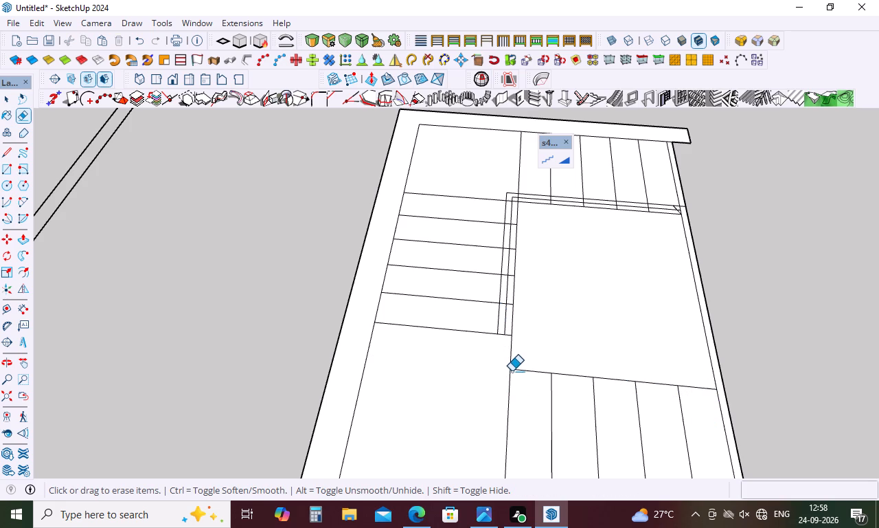
key(ctrl+z)
click(504, 353)
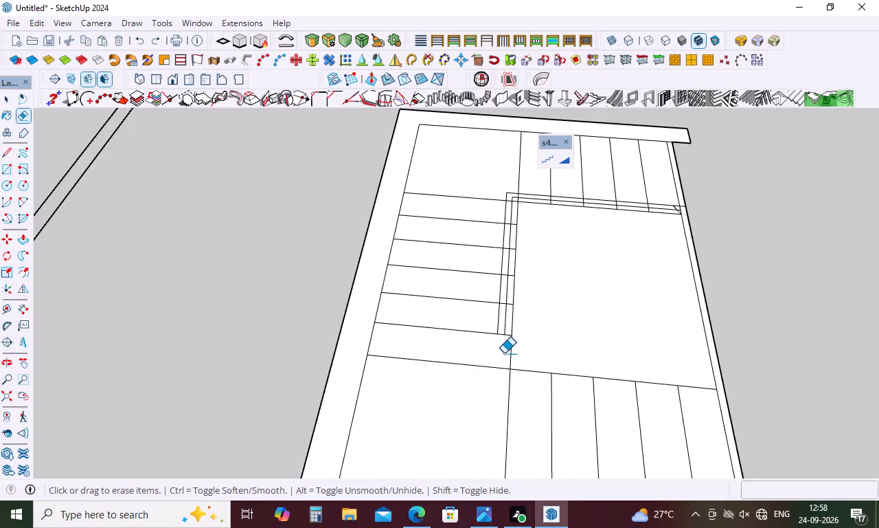
Erase the doubled railing lines running across the middle flight's treads, keeping the tread edges and the stairwell edge.
scroll(501, 311, up, 5)
drag(510, 316, 492, 333)
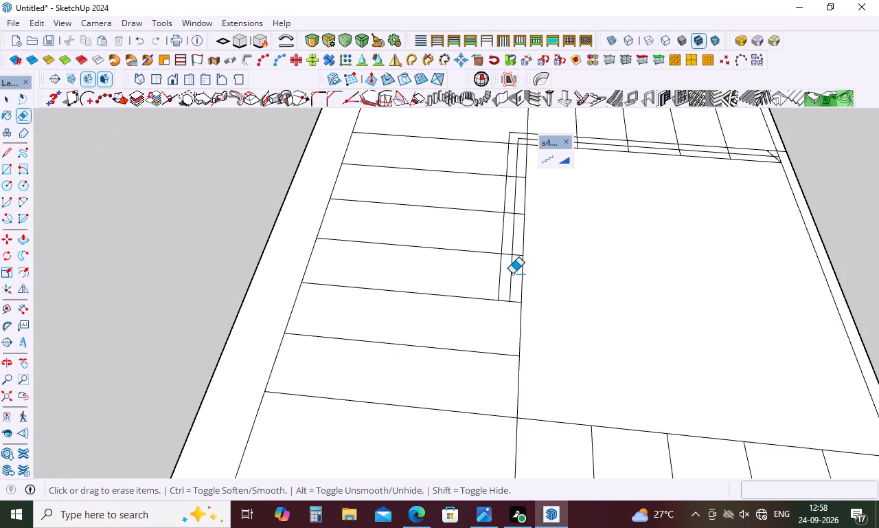
drag(512, 274, 491, 291)
drag(518, 230, 489, 254)
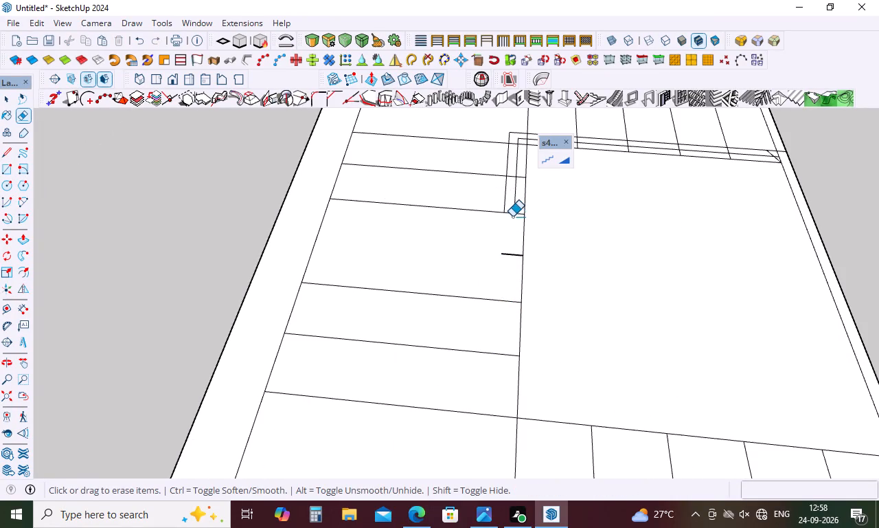
key(ctrl+z)
drag(516, 232, 513, 232)
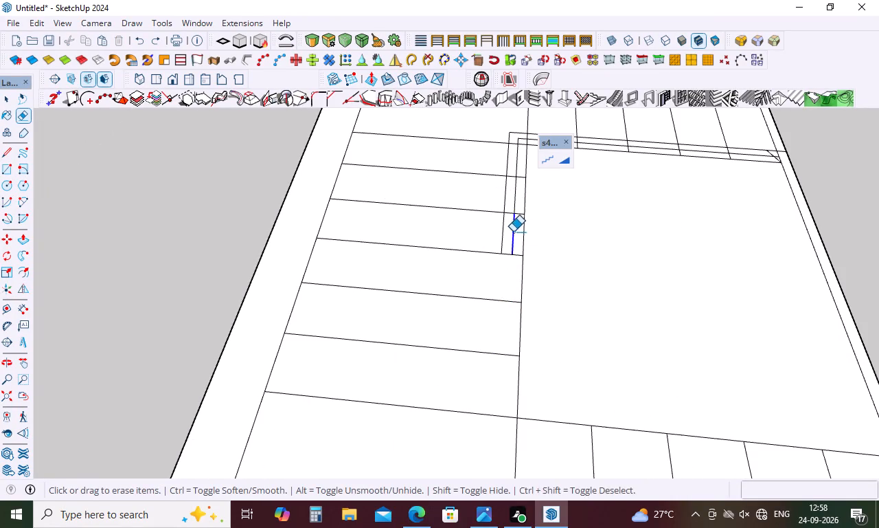
drag(513, 232, 505, 236)
click(505, 233)
drag(516, 199, 505, 203)
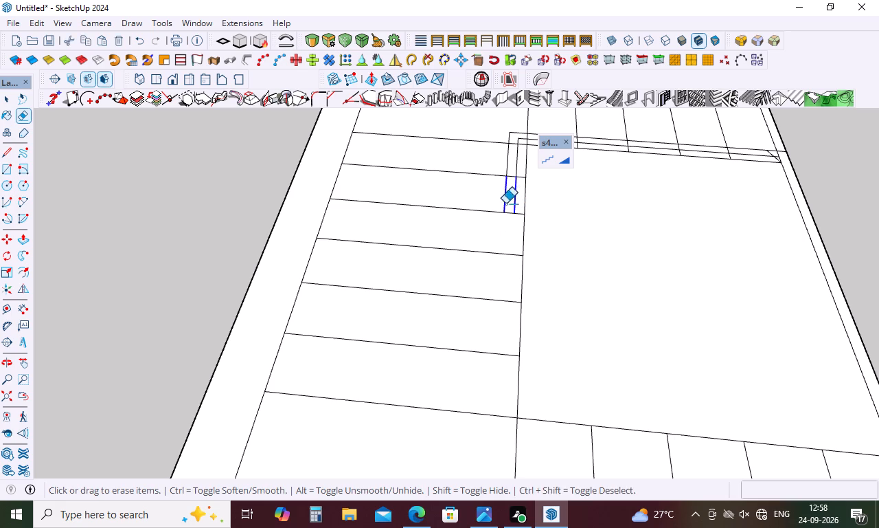
drag(519, 164, 508, 166)
Erase the railing corner lines at the far landing and the doubled lines across the far flight's first four treads.
scroll(545, 311, down, 7)
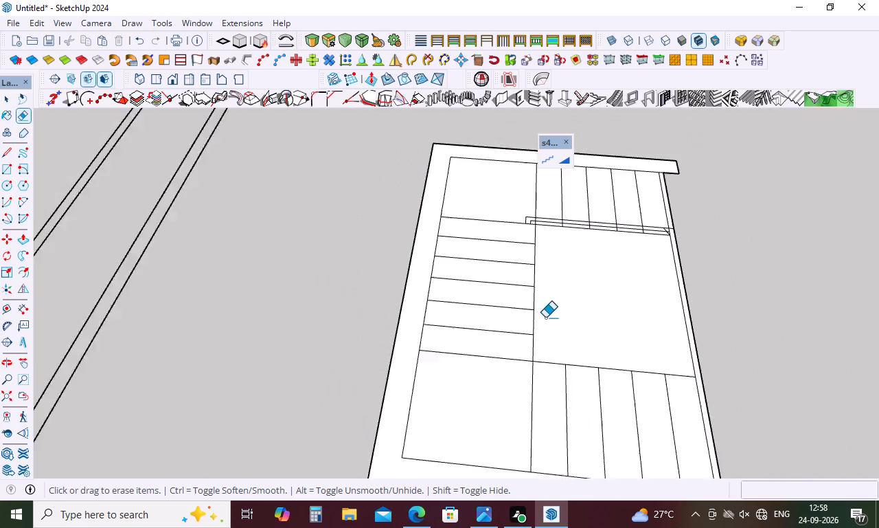
scroll(545, 318, down, 2)
scroll(552, 217, up, 10)
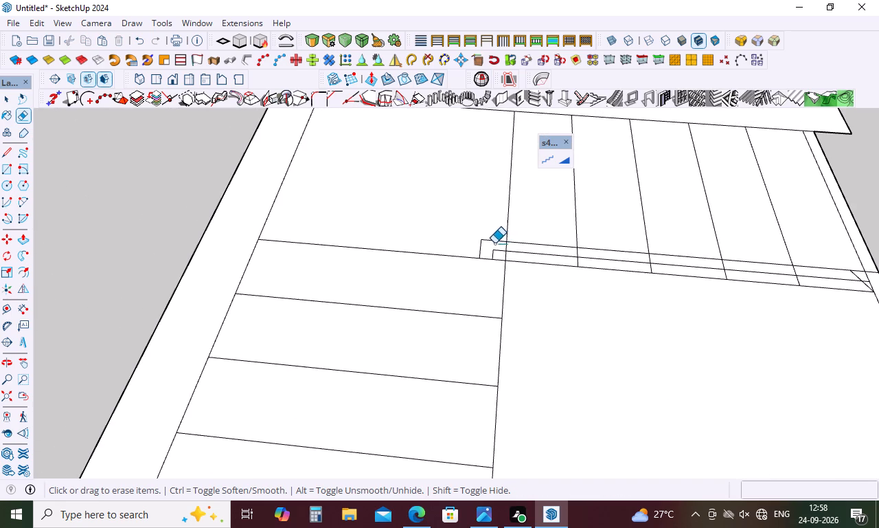
click(494, 245)
click(499, 252)
click(499, 243)
drag(482, 241, 479, 250)
click(493, 252)
drag(521, 241, 521, 256)
drag(599, 253, 600, 262)
click(609, 252)
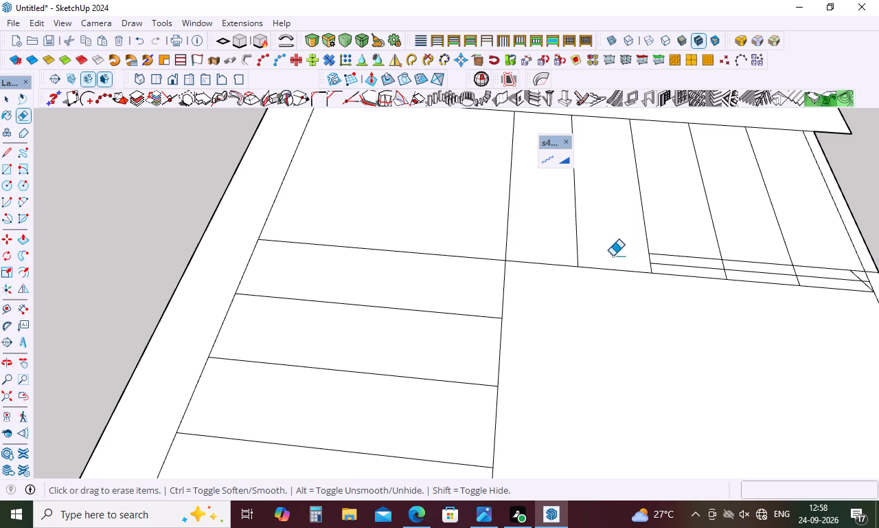
drag(661, 254, 663, 272)
drag(744, 257, 744, 270)
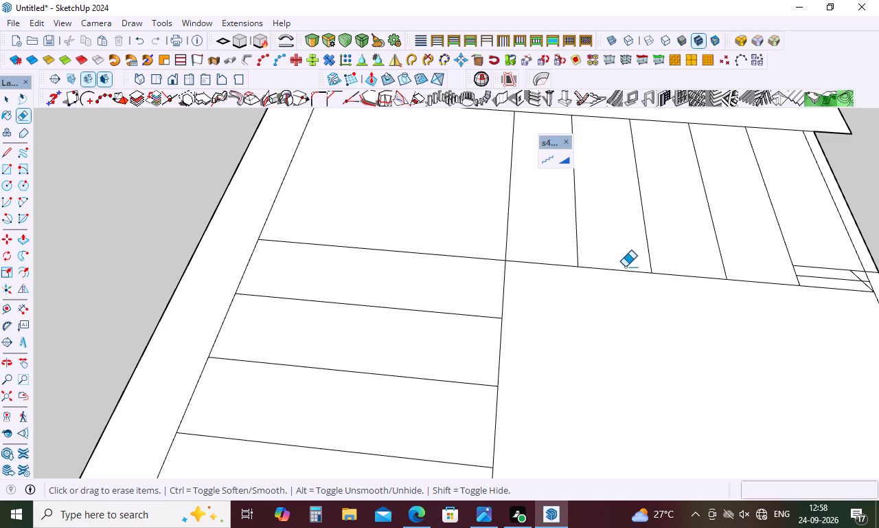
Erase the remaining railing lines and the small diagonal on the far flight's end tread by the open side.
scroll(616, 260, down, 9)
scroll(736, 269, up, 9)
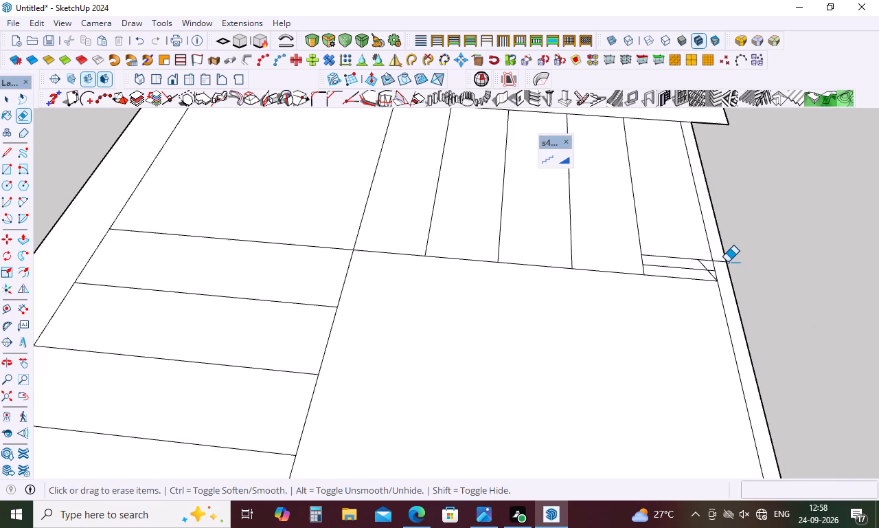
click(720, 262)
click(703, 261)
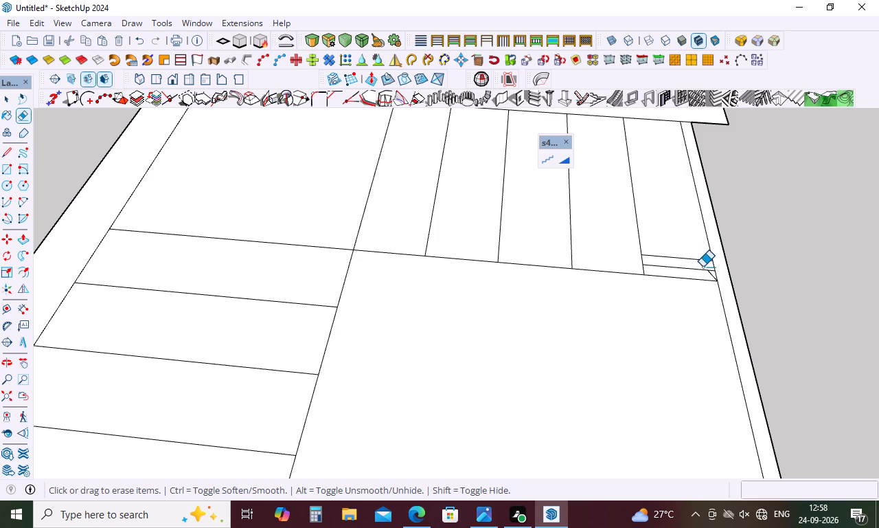
click(708, 273)
drag(699, 261, 696, 272)
Erase the outer edge of the thin strip along the open side of the staircase block.
scroll(557, 252, down, 9)
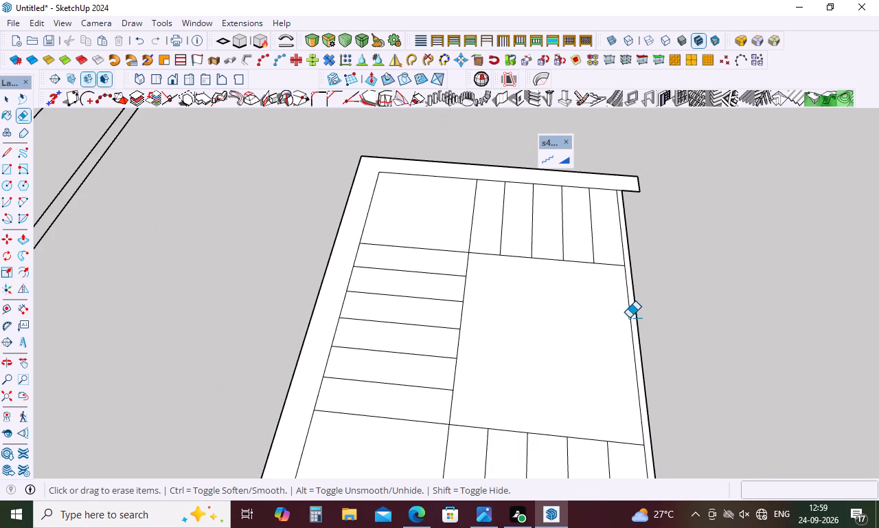
click(635, 294)
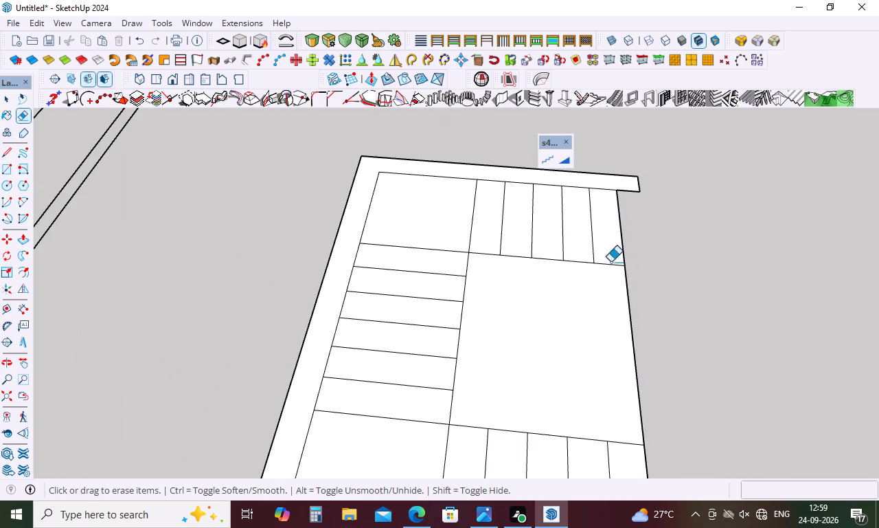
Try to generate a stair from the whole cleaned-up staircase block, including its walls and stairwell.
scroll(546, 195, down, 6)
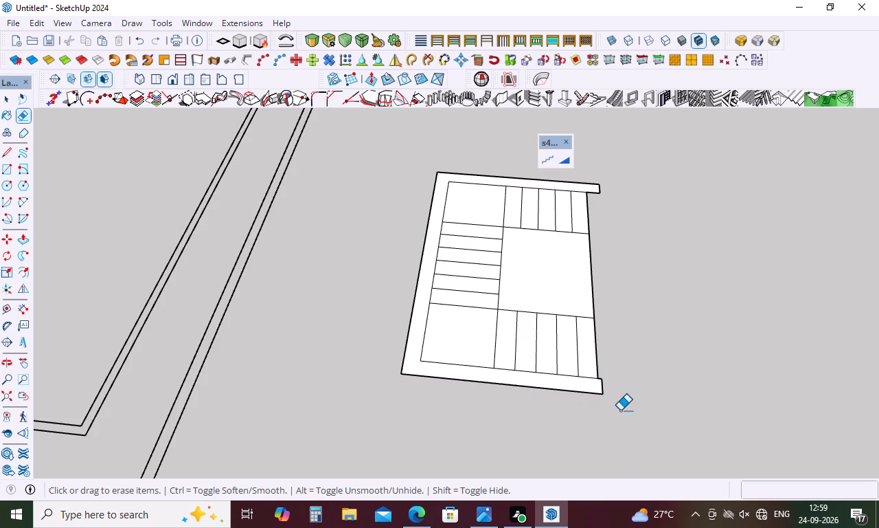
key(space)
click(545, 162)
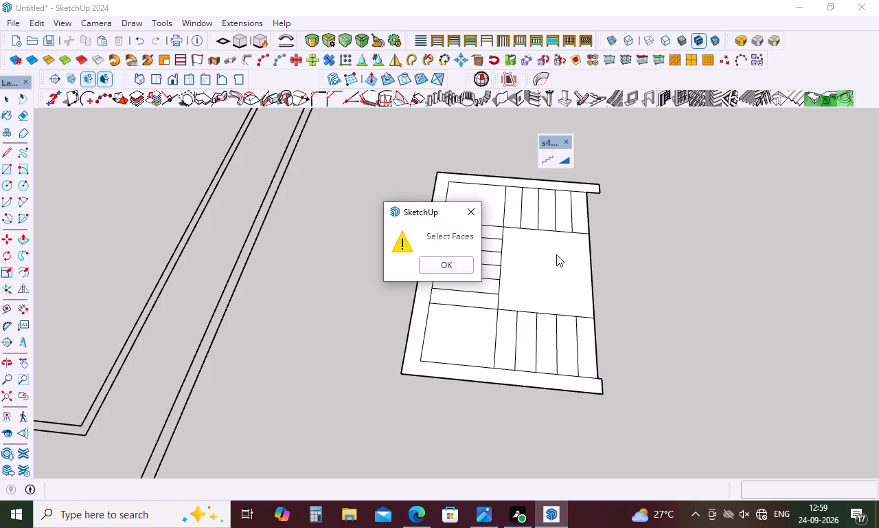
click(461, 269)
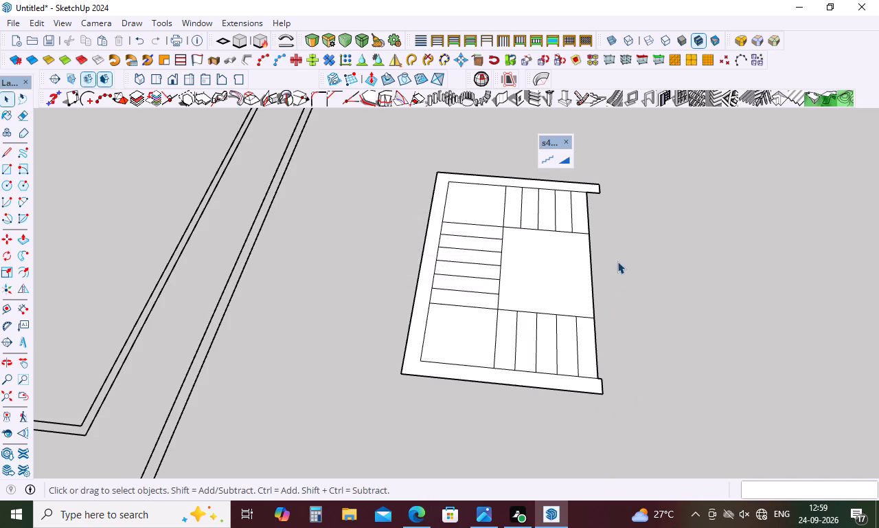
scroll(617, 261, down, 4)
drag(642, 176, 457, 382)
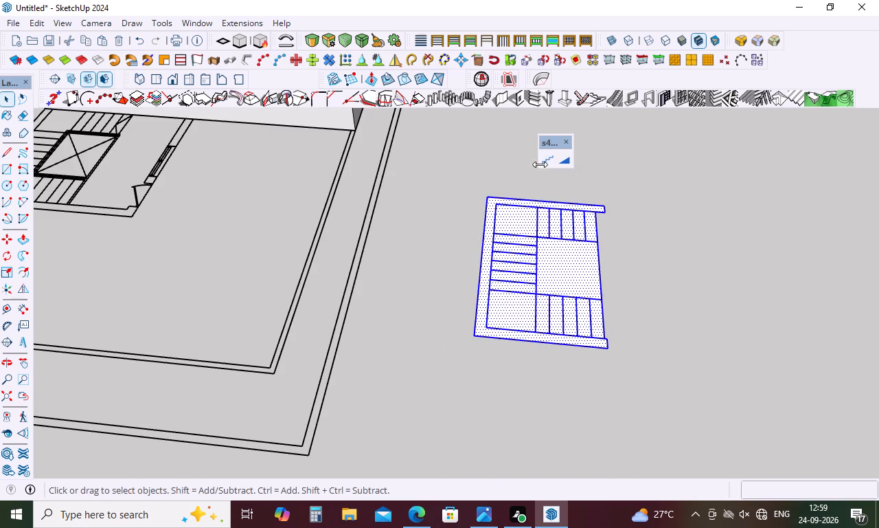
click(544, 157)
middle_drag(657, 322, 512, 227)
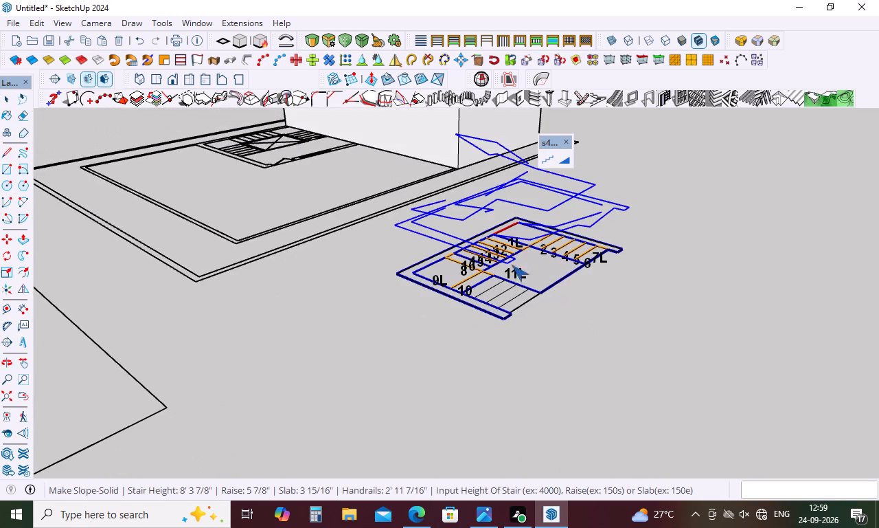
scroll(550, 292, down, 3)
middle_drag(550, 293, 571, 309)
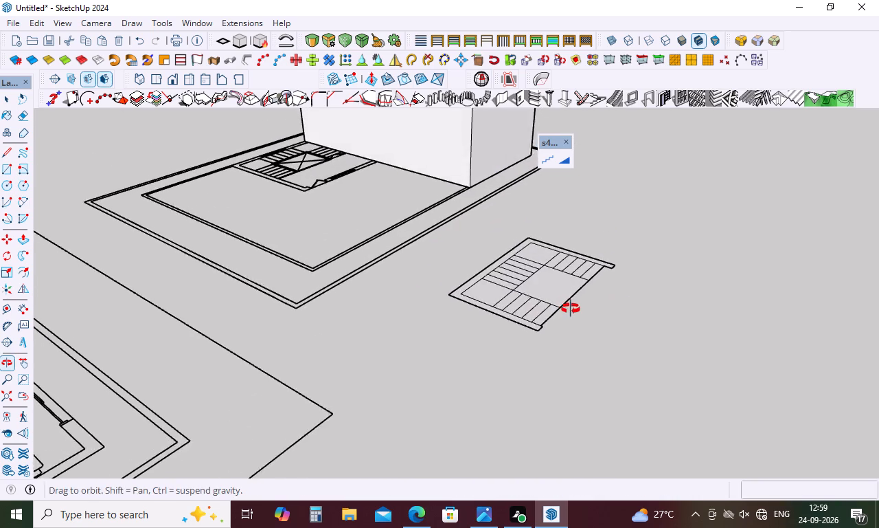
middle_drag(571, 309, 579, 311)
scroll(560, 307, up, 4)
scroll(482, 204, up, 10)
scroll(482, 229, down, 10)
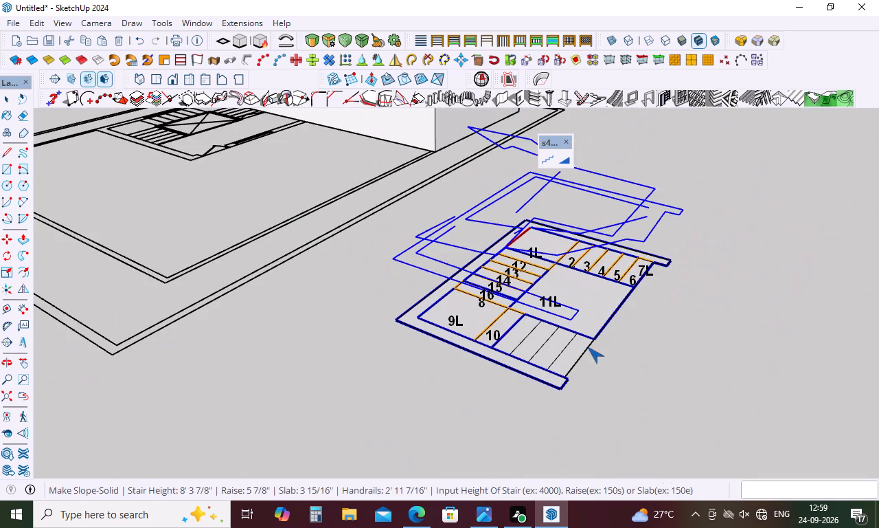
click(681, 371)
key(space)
Check that the individual treads and landings of the staircase block select as separate faces.
scroll(564, 361, up, 1)
click(564, 361)
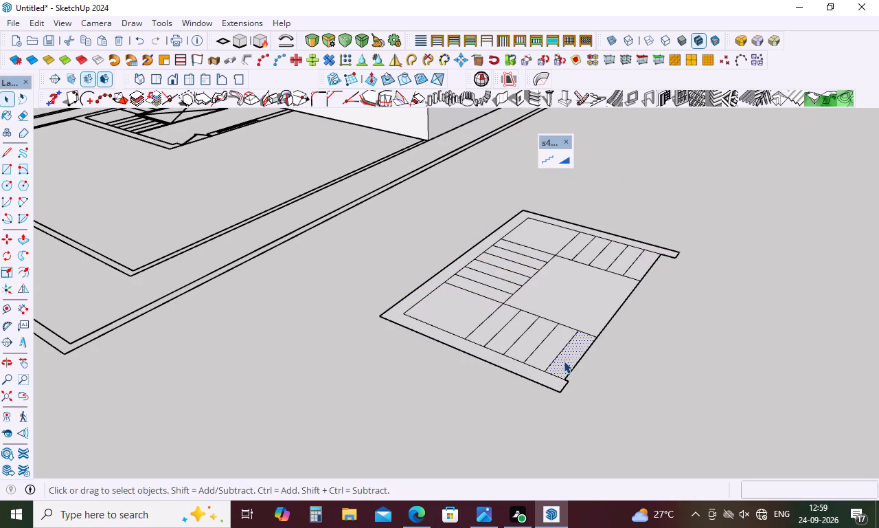
click(551, 351)
click(532, 336)
click(517, 325)
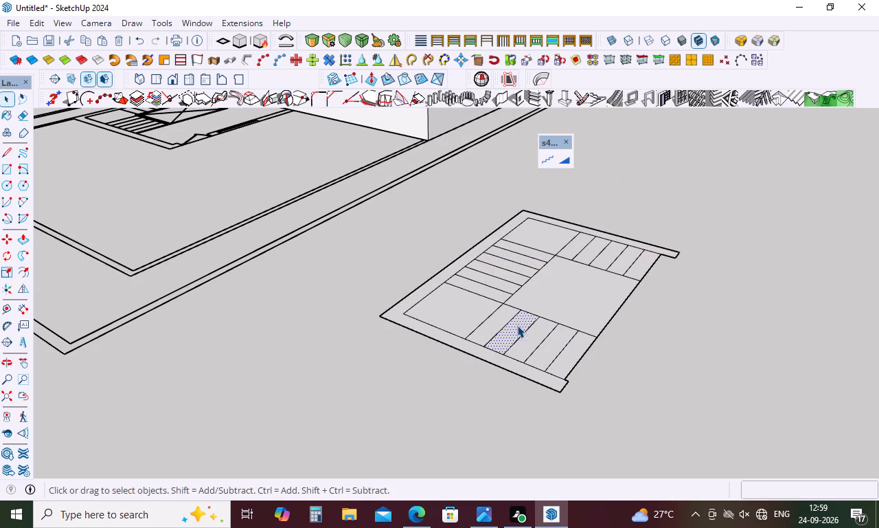
click(496, 309)
click(496, 290)
click(484, 313)
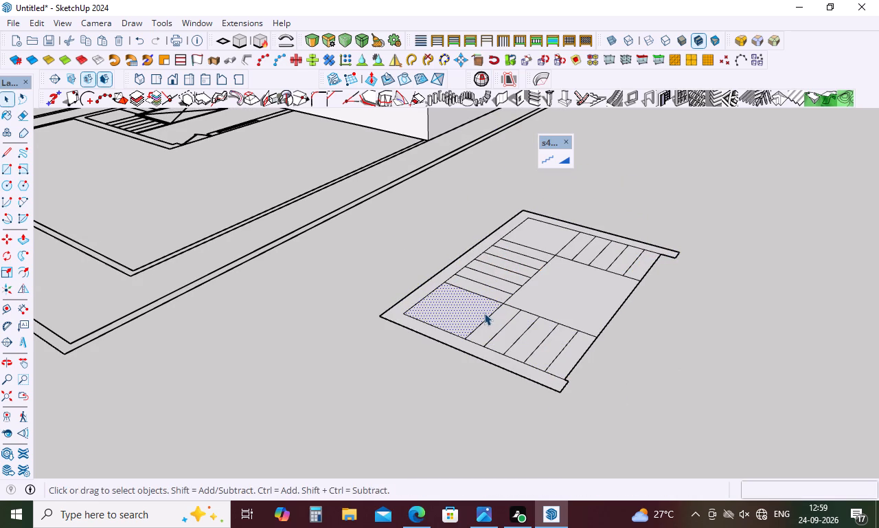
click(492, 320)
click(499, 297)
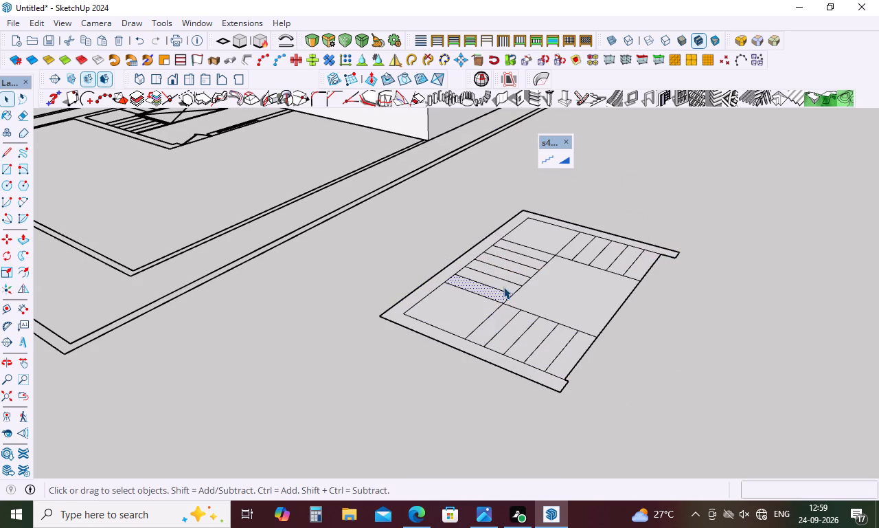
click(503, 287)
click(511, 278)
click(521, 263)
click(525, 254)
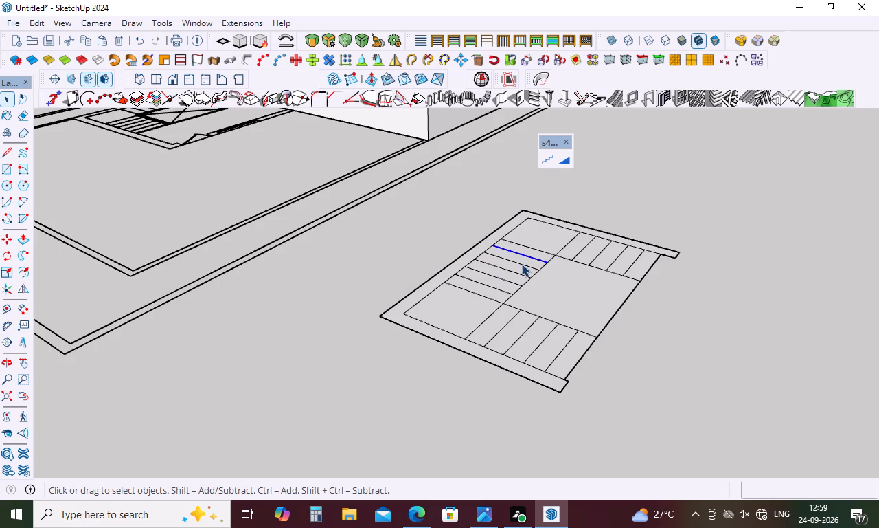
click(520, 270)
Delete the stairwell face inside the staircase block and erase the edge closing its open side.
click(567, 293)
key(Delete)
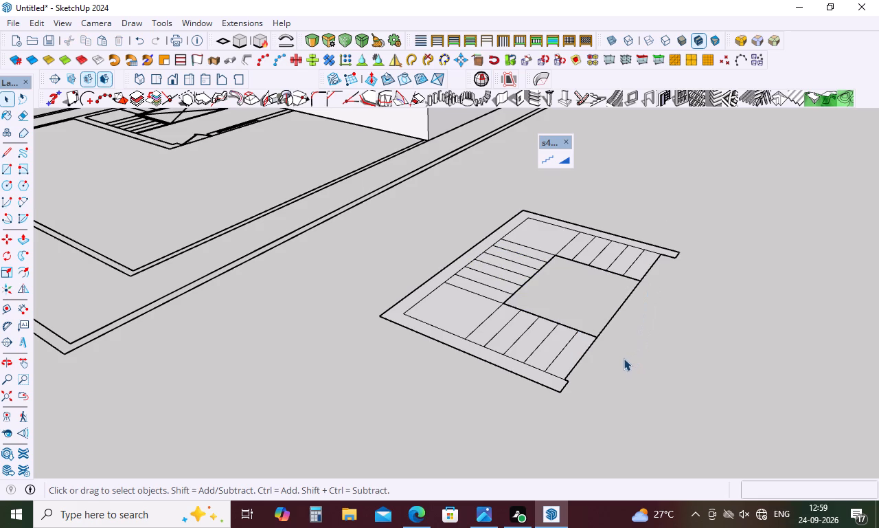
key(e)
click(604, 315)
click(614, 318)
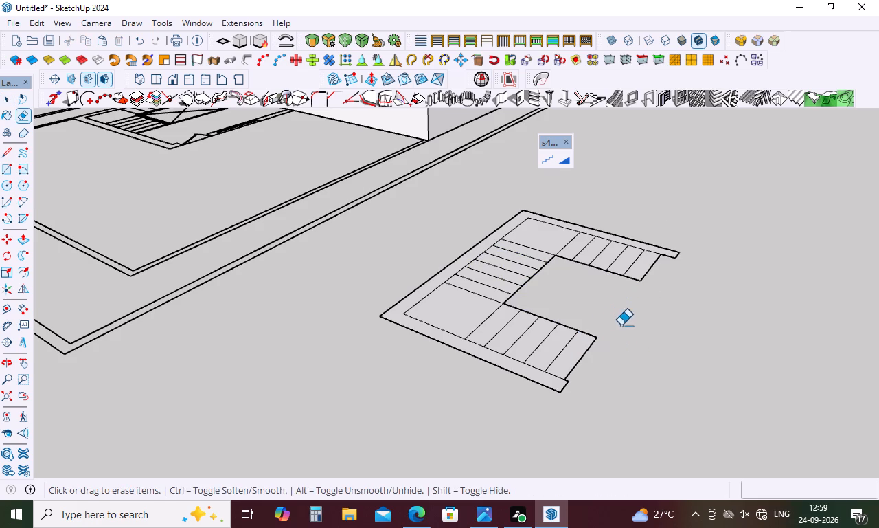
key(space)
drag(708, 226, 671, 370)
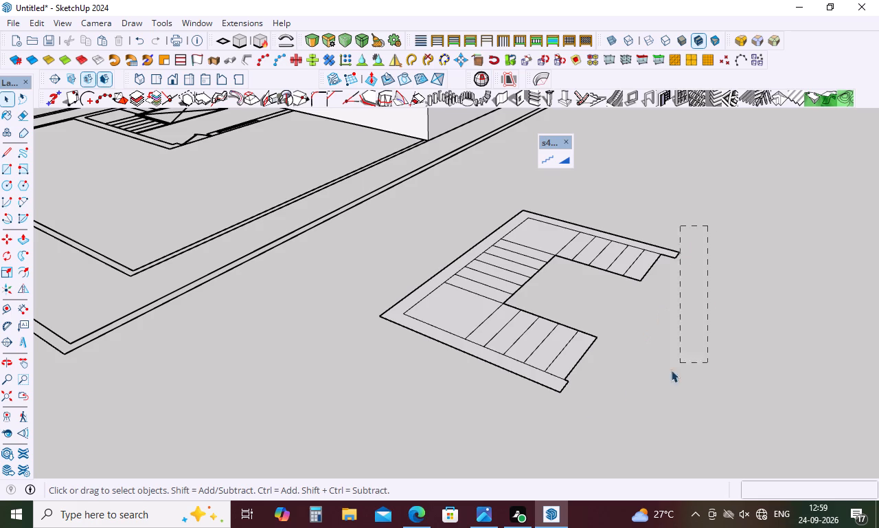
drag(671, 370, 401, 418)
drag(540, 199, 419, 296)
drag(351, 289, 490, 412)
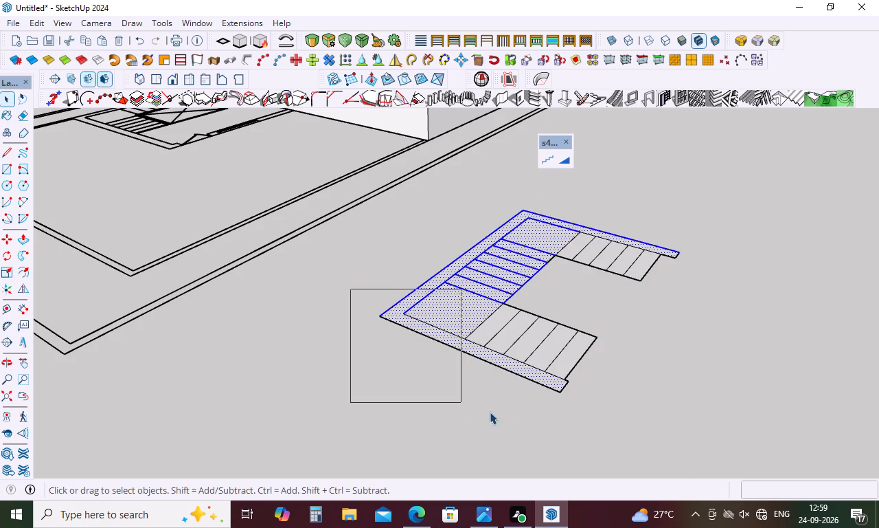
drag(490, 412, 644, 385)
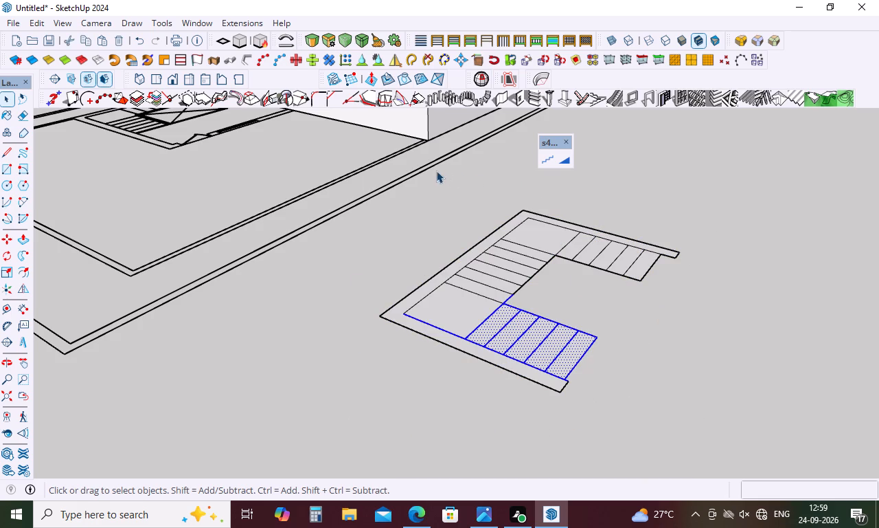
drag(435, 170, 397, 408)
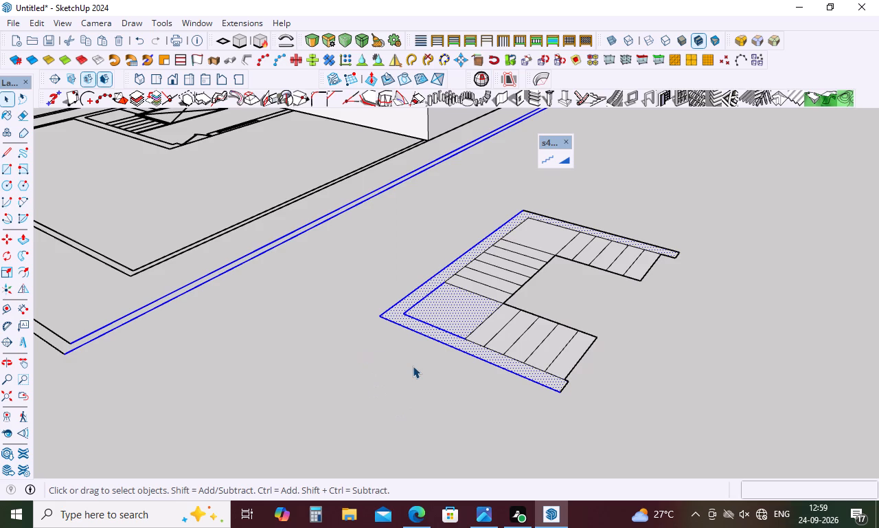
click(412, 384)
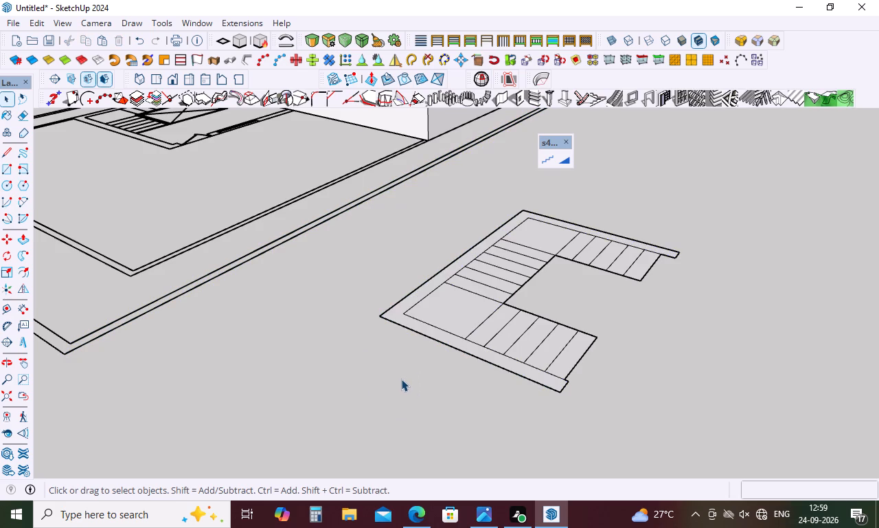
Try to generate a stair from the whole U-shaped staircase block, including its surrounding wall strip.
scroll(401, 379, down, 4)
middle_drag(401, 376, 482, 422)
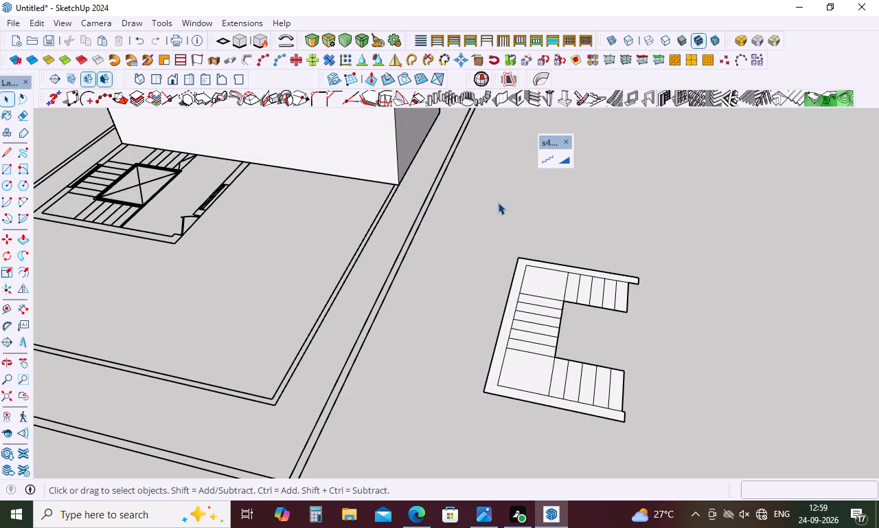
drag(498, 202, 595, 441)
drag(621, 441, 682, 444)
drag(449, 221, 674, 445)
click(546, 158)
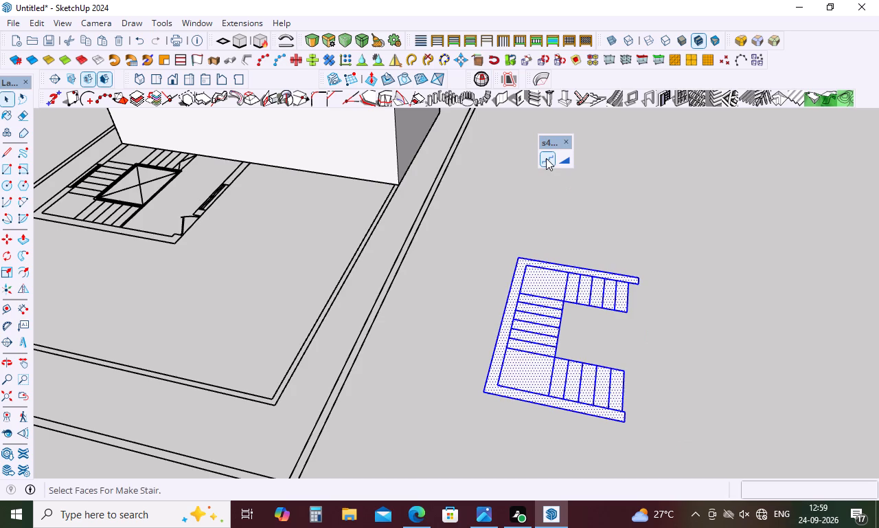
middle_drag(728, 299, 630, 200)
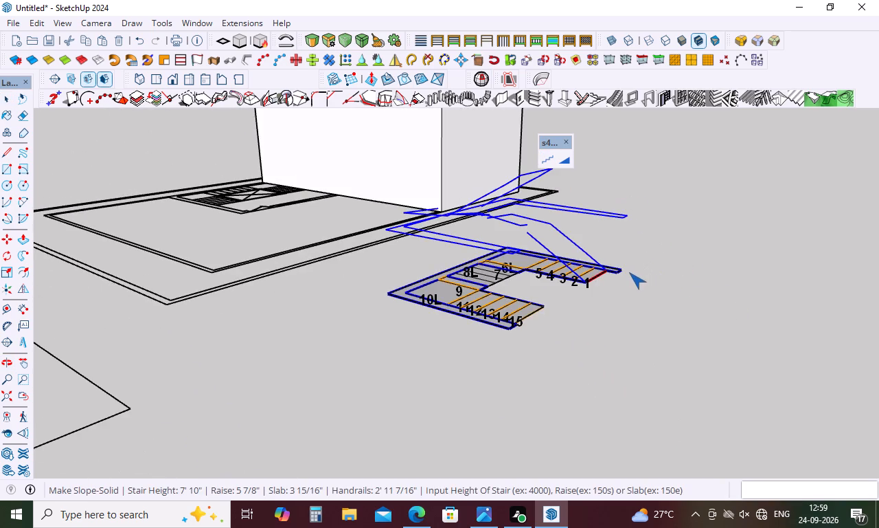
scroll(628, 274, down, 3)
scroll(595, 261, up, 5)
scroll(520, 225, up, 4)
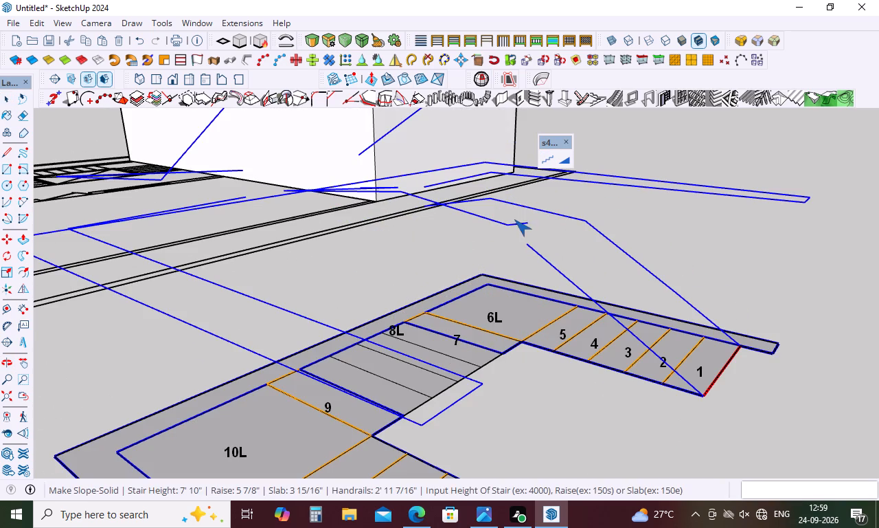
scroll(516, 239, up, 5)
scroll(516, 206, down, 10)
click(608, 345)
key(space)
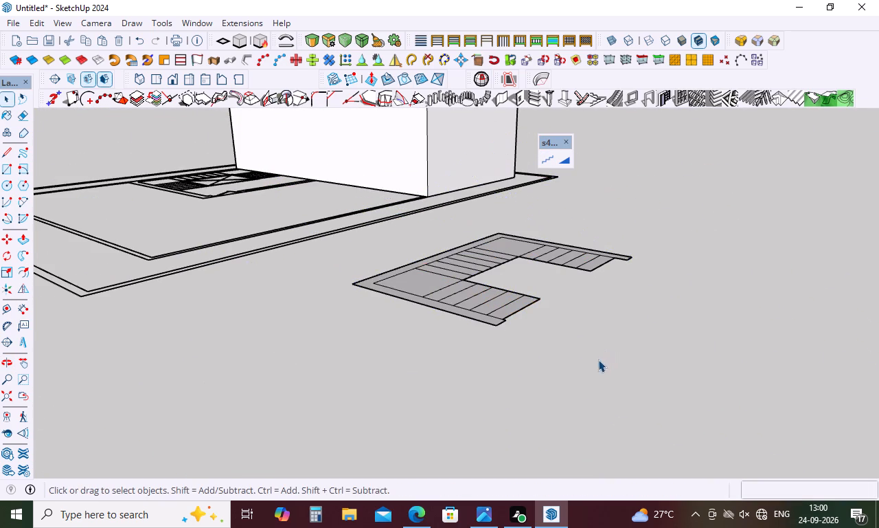
Trace rectangles over the far flight with its landing (7' 9" by 3' 3"), the middle flight with the near landing (8' 9" by 3' 3"), and the near flight.
scroll(549, 307, down, 4)
middle_drag(547, 317, 671, 445)
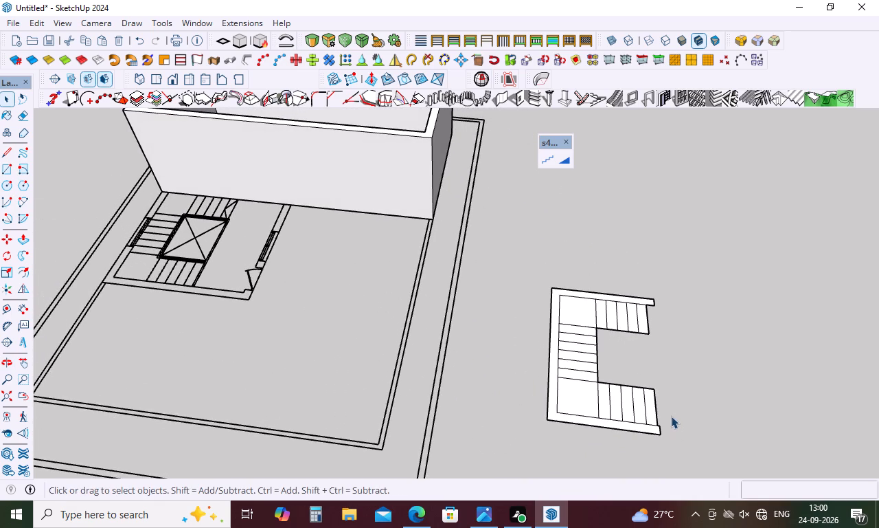
key(Escape)
key(r)
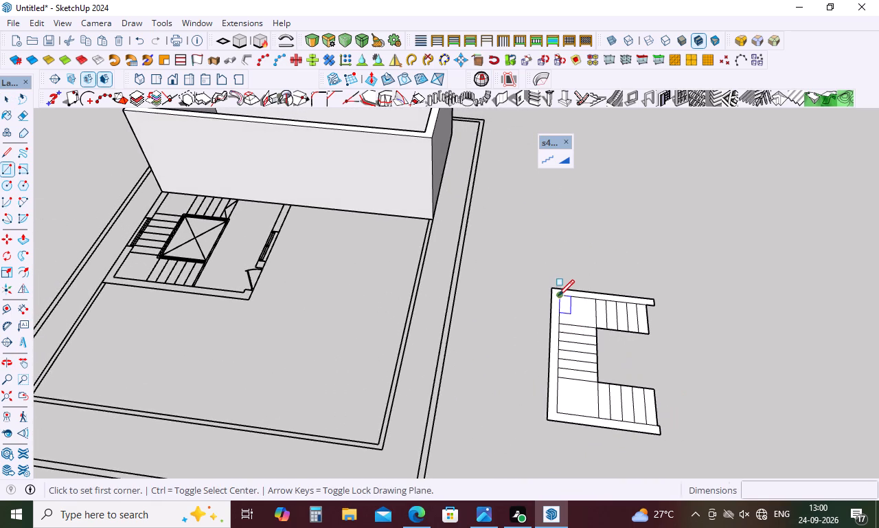
scroll(558, 294, up, 4)
click(561, 295)
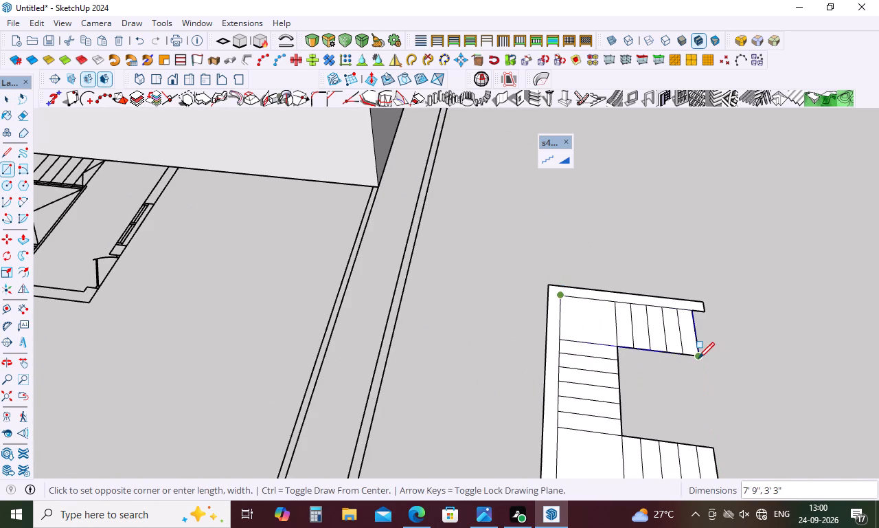
click(698, 358)
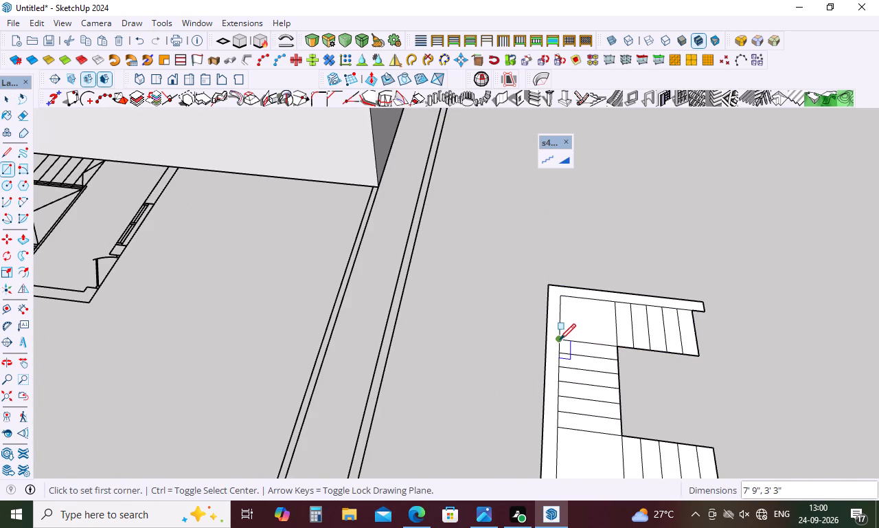
click(560, 340)
scroll(621, 431, down, 4)
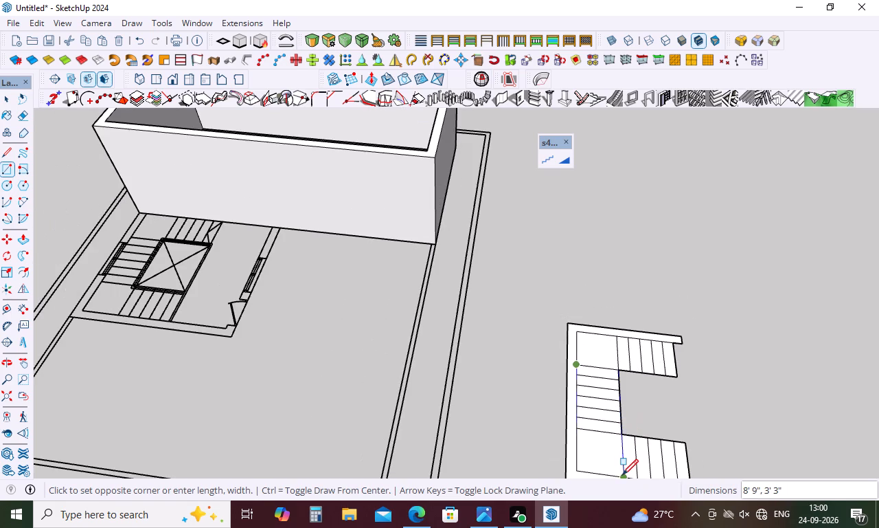
click(622, 475)
scroll(579, 307, down, 4)
click(608, 395)
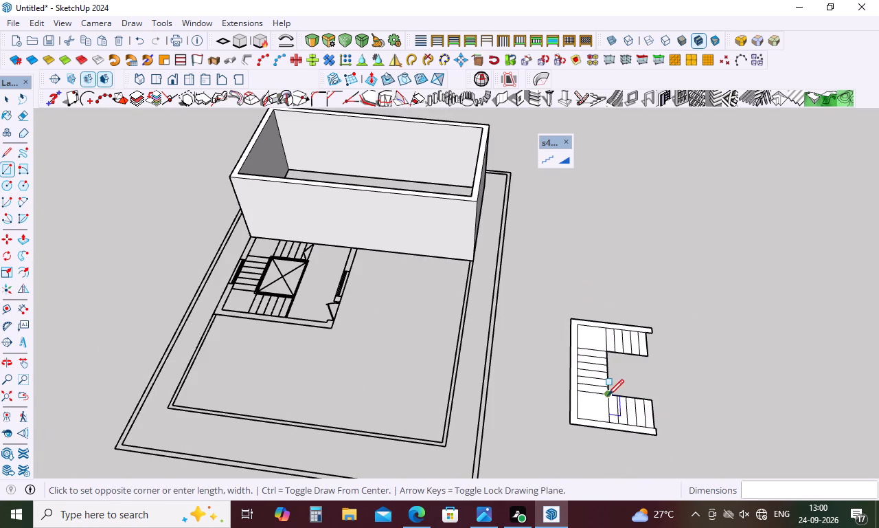
click(653, 428)
Retrace the middle flight's seven tread lines with 3' 3" lines from the wall side to the stairwell edge.
scroll(639, 384, up, 7)
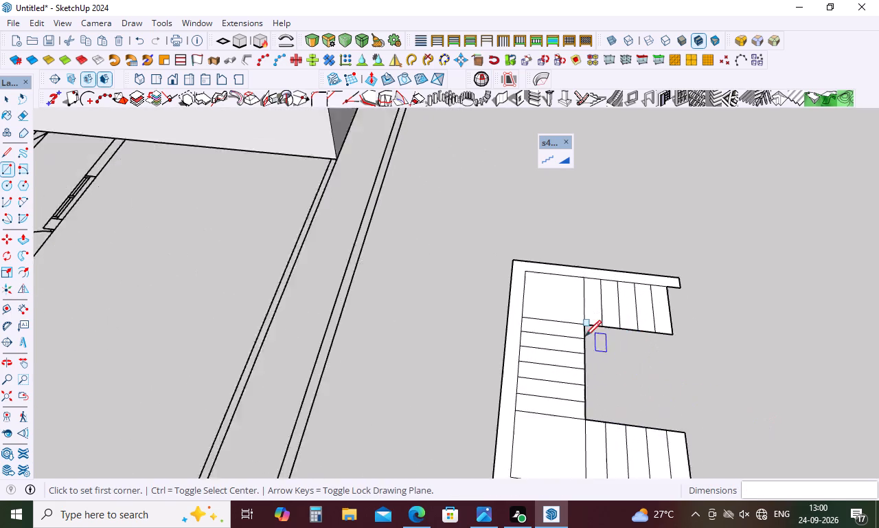
scroll(585, 336, up, 3)
key(l)
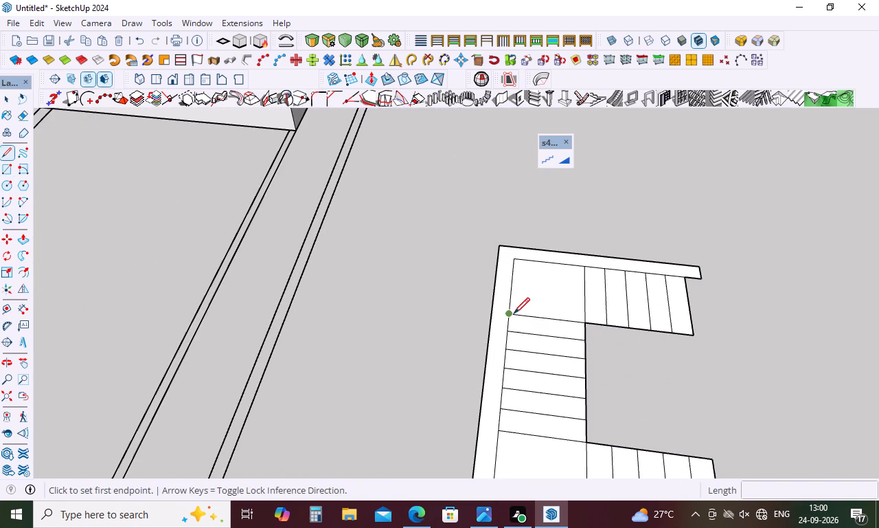
click(509, 313)
click(580, 324)
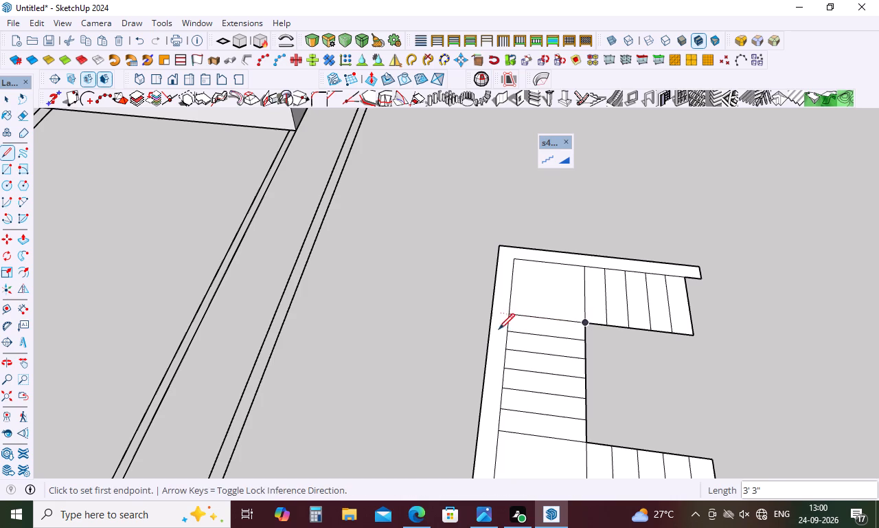
click(510, 331)
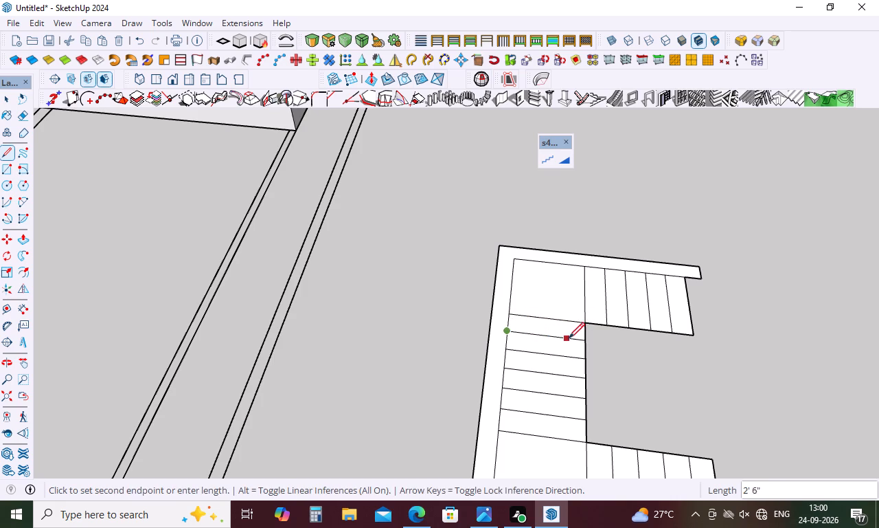
click(582, 343)
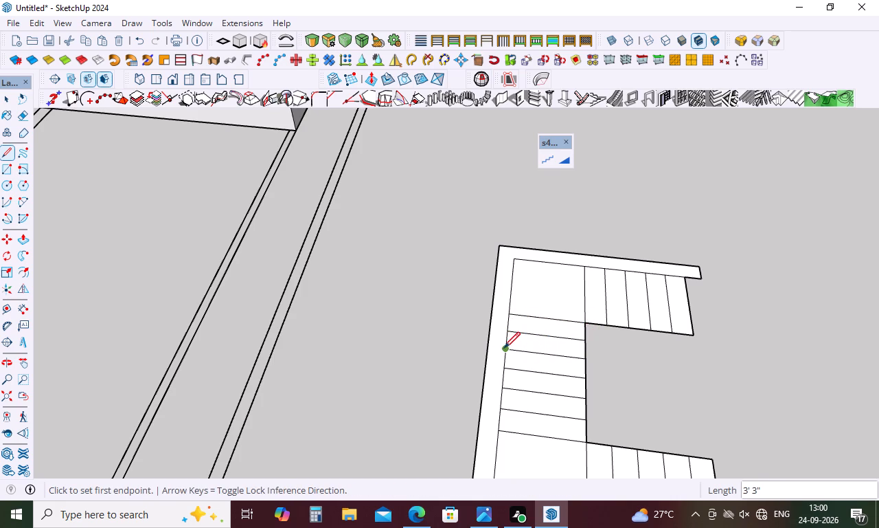
click(505, 348)
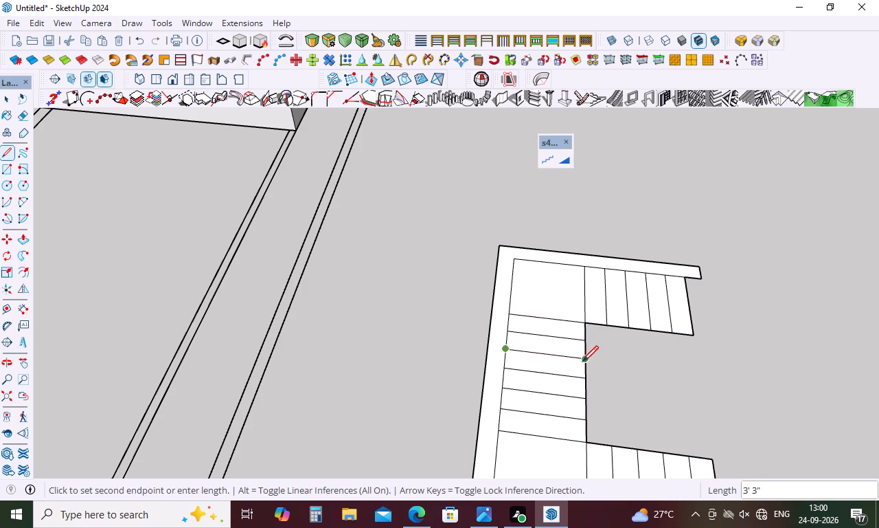
click(583, 362)
click(502, 367)
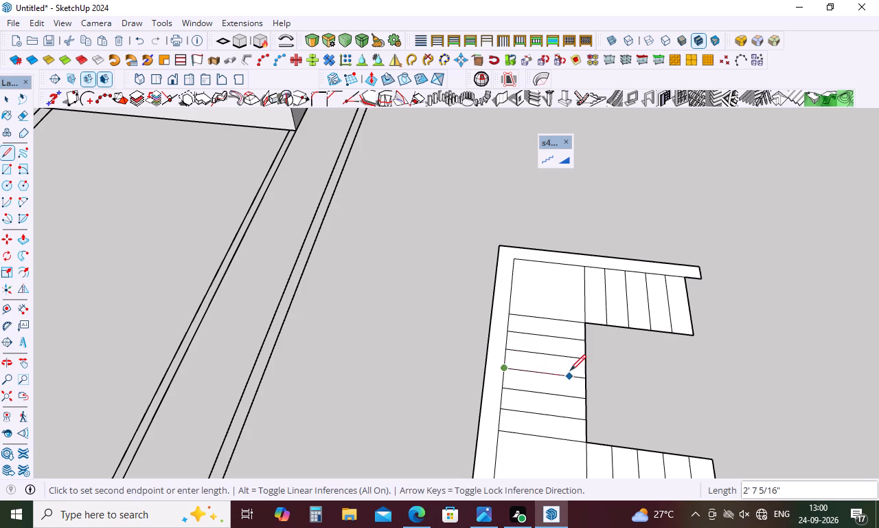
click(583, 378)
click(505, 390)
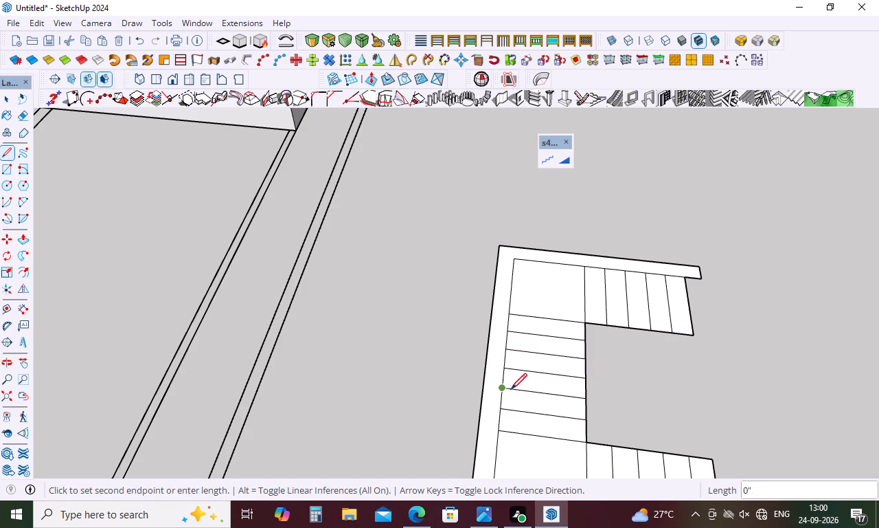
click(586, 396)
click(503, 405)
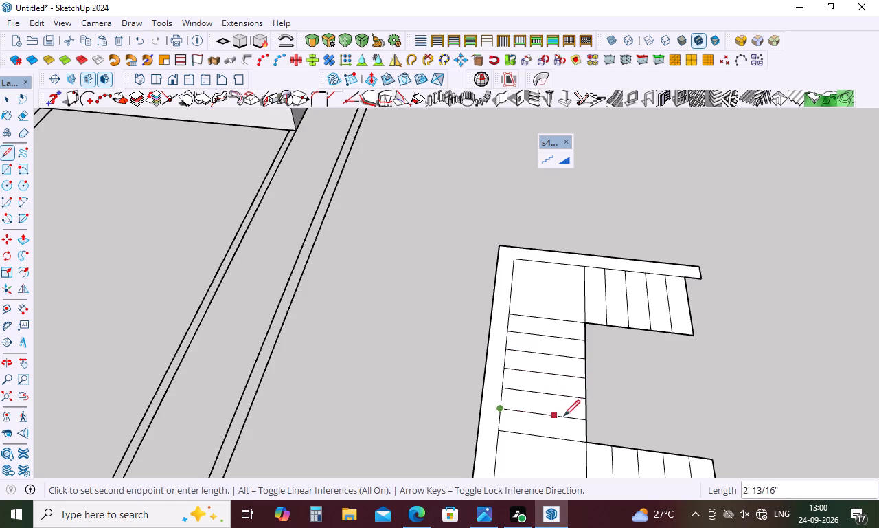
click(585, 421)
drag(499, 433, 506, 434)
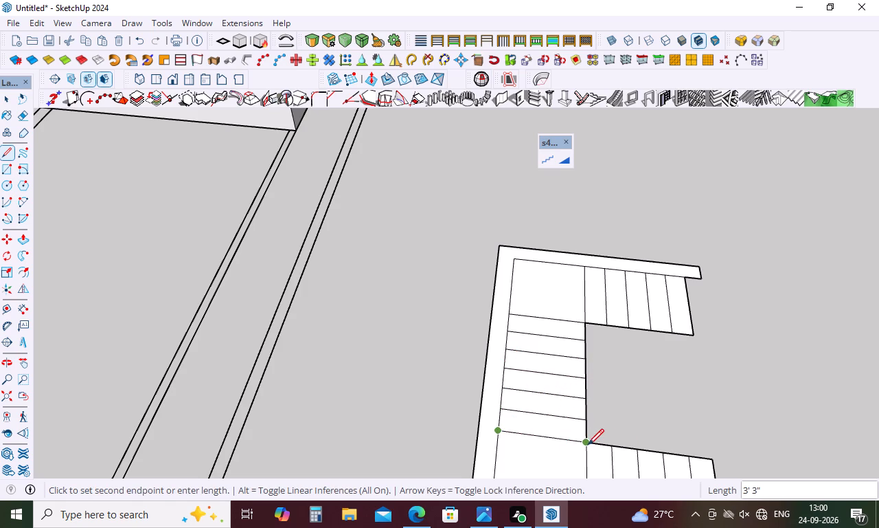
click(585, 443)
Retrace the near flight's end edge at the open side with a 3' 3" line.
scroll(518, 318, down, 5)
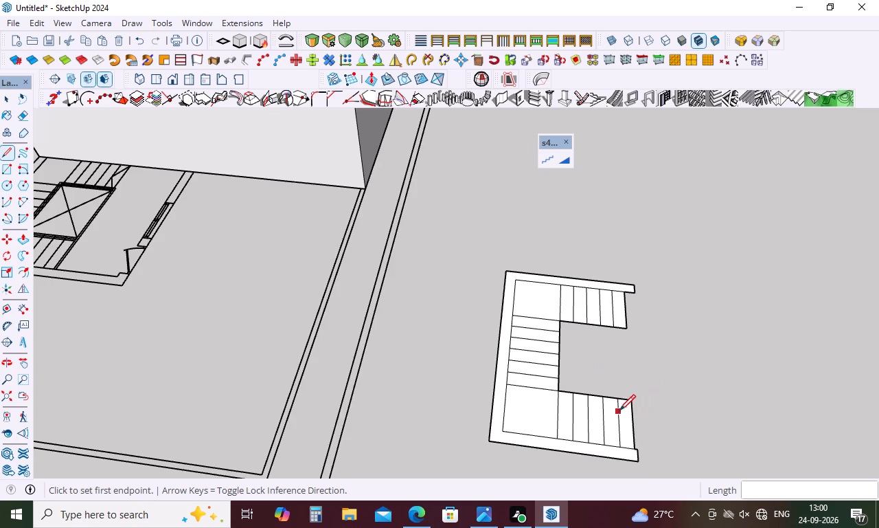
scroll(619, 410, up, 4)
drag(636, 399, 636, 405)
click(641, 466)
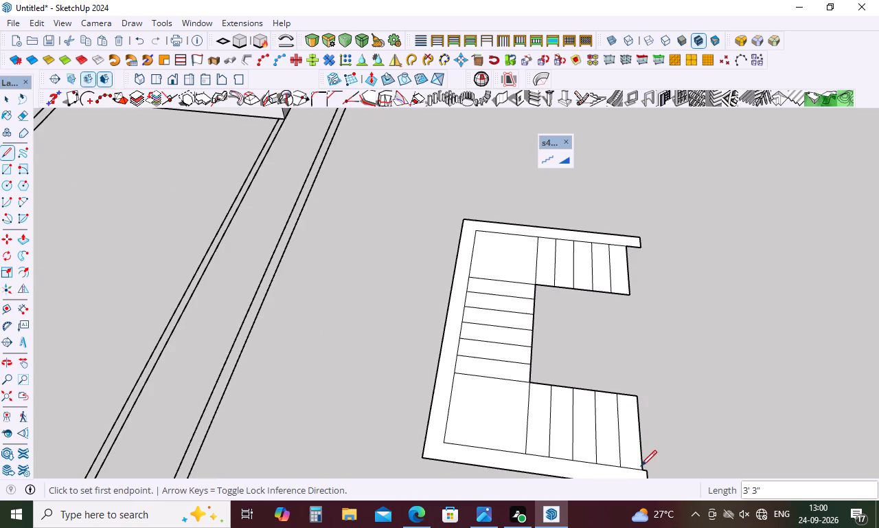
Retrace the near flight's five remaining tread lines with 3' 3" lines from the stairwell edge to the wall strip.
drag(621, 392, 621, 400)
click(621, 465)
drag(595, 396, 595, 405)
click(593, 462)
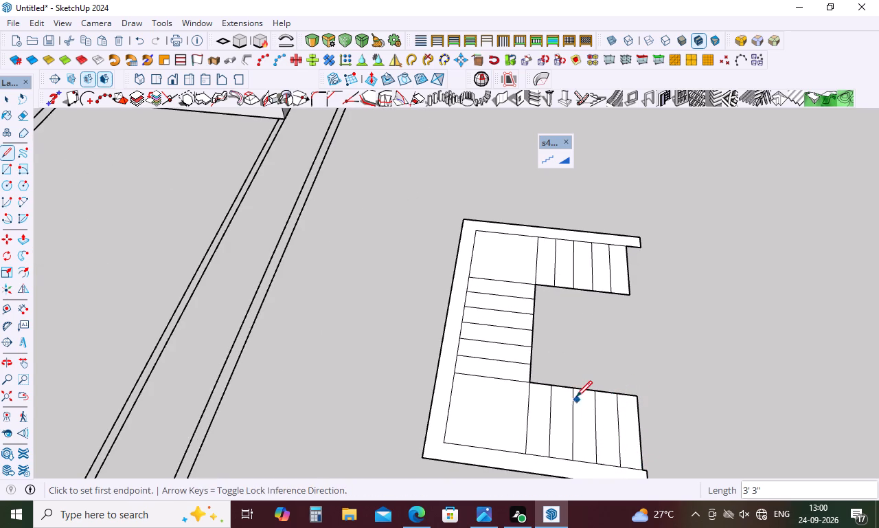
drag(573, 392, 571, 404)
click(569, 457)
drag(550, 386, 550, 404)
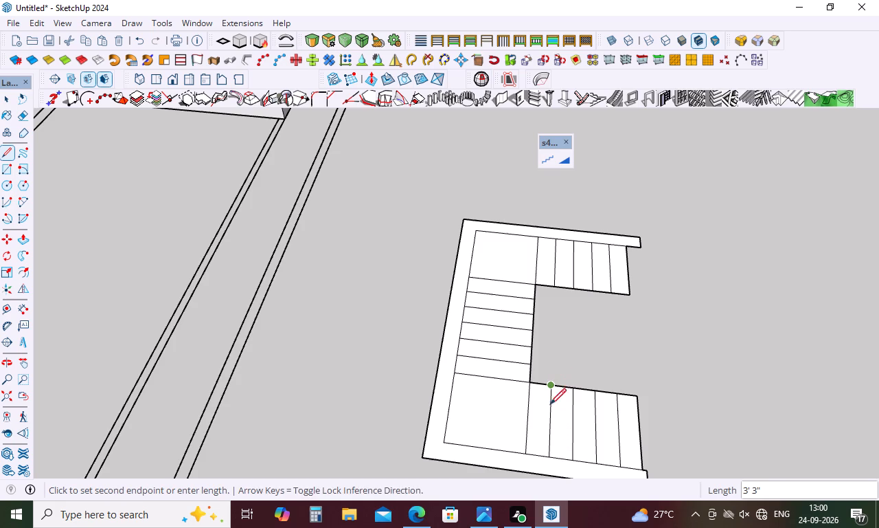
drag(550, 404, 550, 408)
click(551, 461)
click(531, 386)
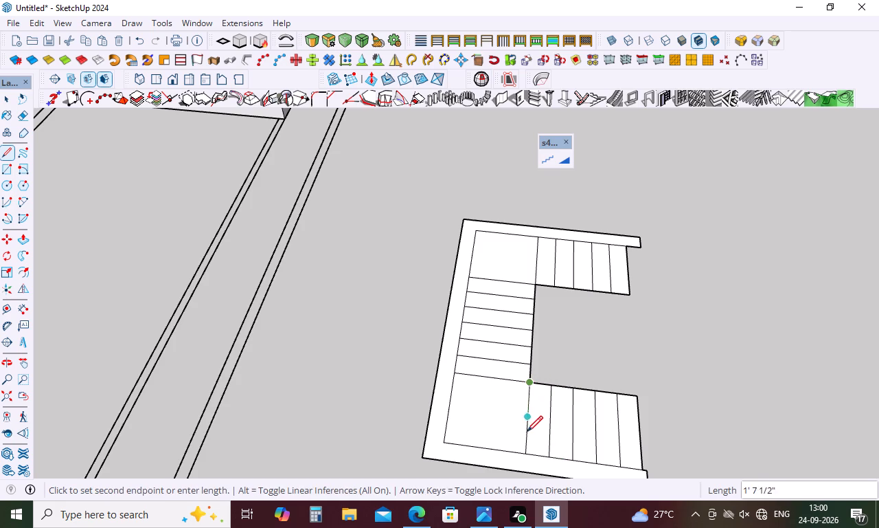
click(526, 450)
Retrace the far flight's five tread lines, from the landing edge outward, between the wall strip and the stairwell edge.
click(541, 238)
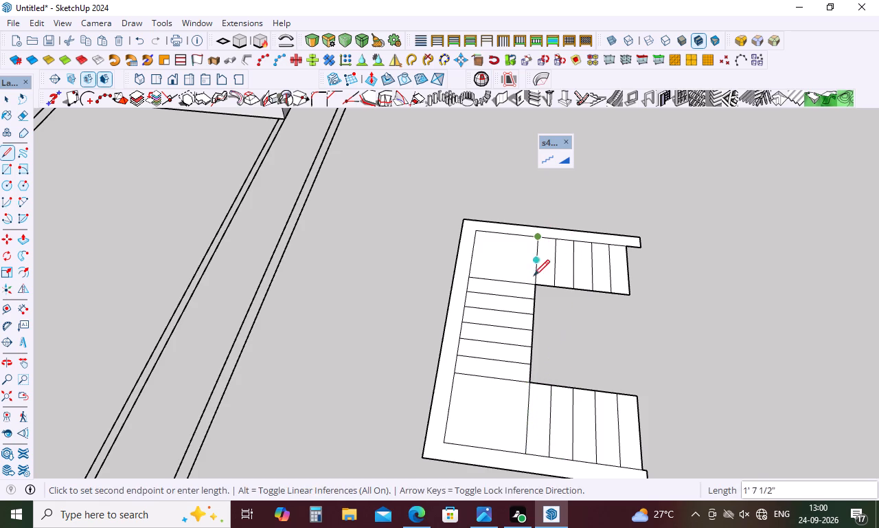
click(533, 288)
drag(556, 241, 556, 250)
click(556, 284)
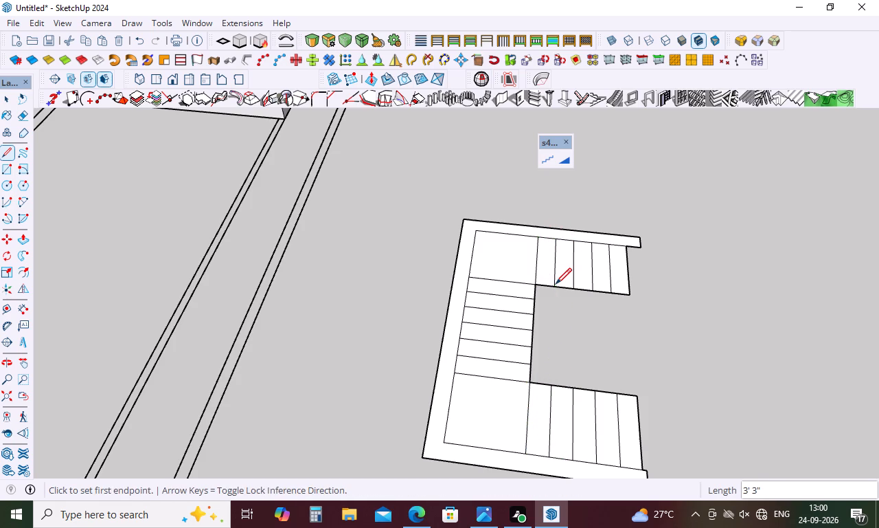
drag(575, 246, 575, 252)
click(575, 293)
drag(596, 241, 596, 253)
click(597, 307)
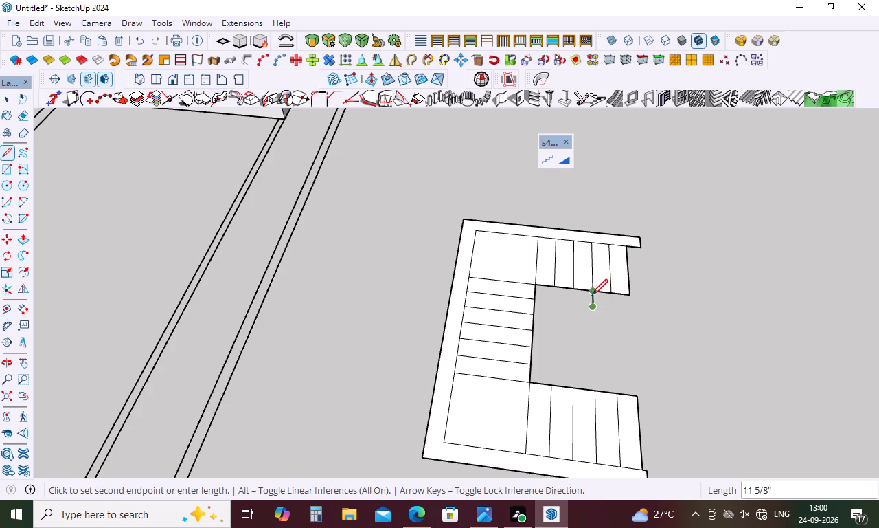
click(592, 294)
click(610, 239)
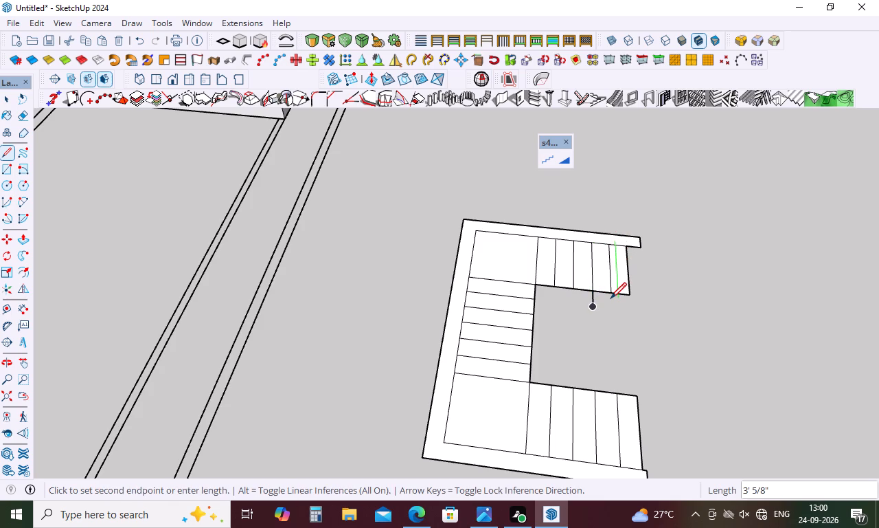
key(Escape)
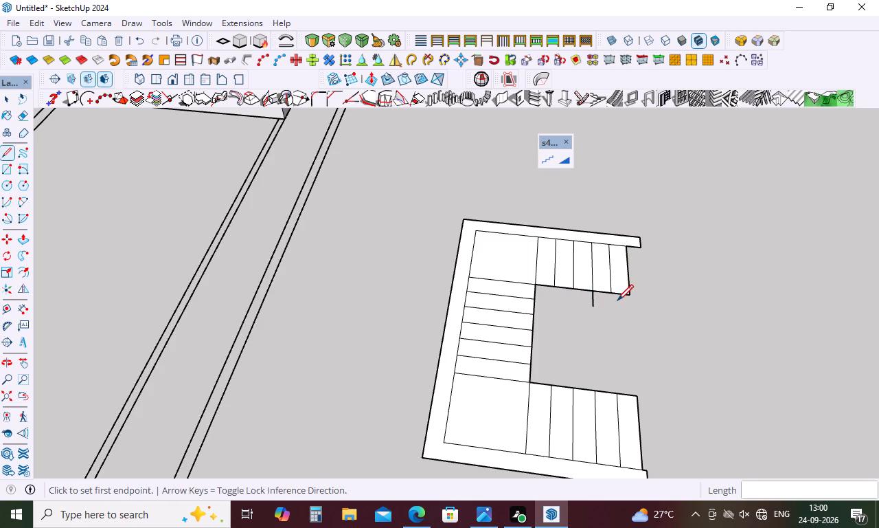
key(l)
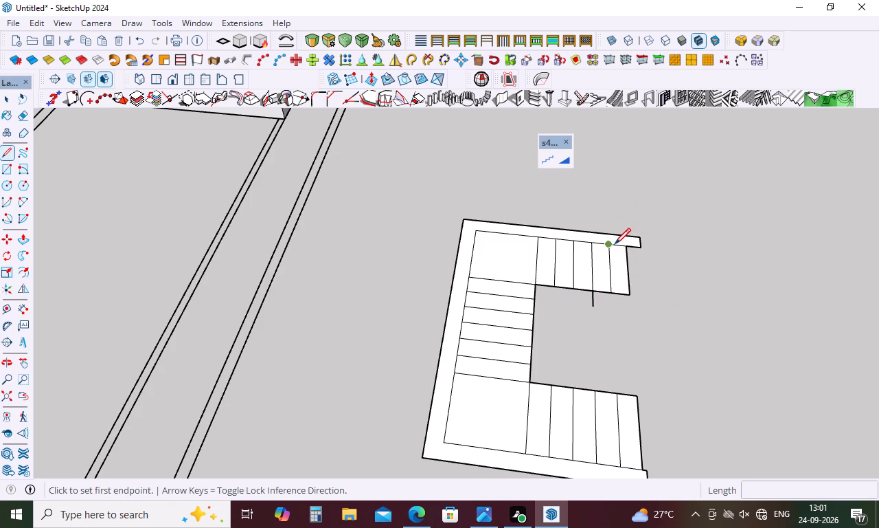
click(611, 243)
click(610, 290)
Erase the stray line overshooting the far flight's tread into the stairwell.
key(l)
key(e)
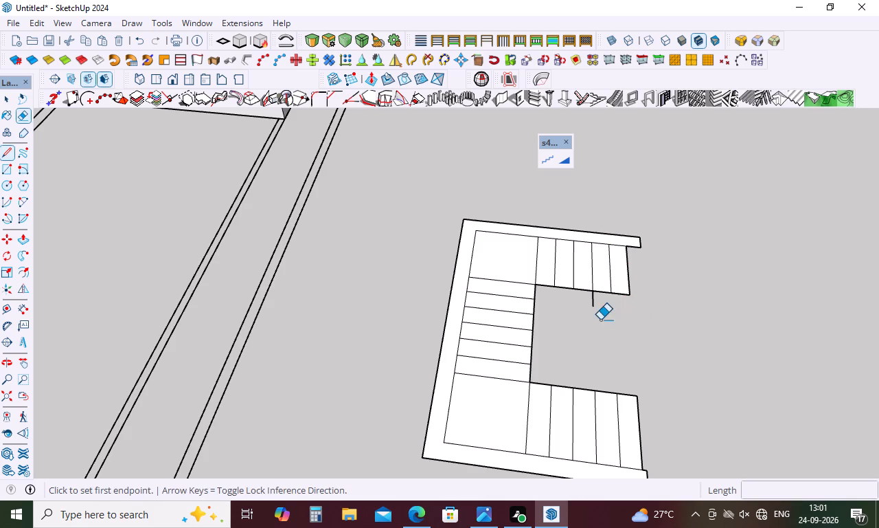
drag(597, 300, 589, 310)
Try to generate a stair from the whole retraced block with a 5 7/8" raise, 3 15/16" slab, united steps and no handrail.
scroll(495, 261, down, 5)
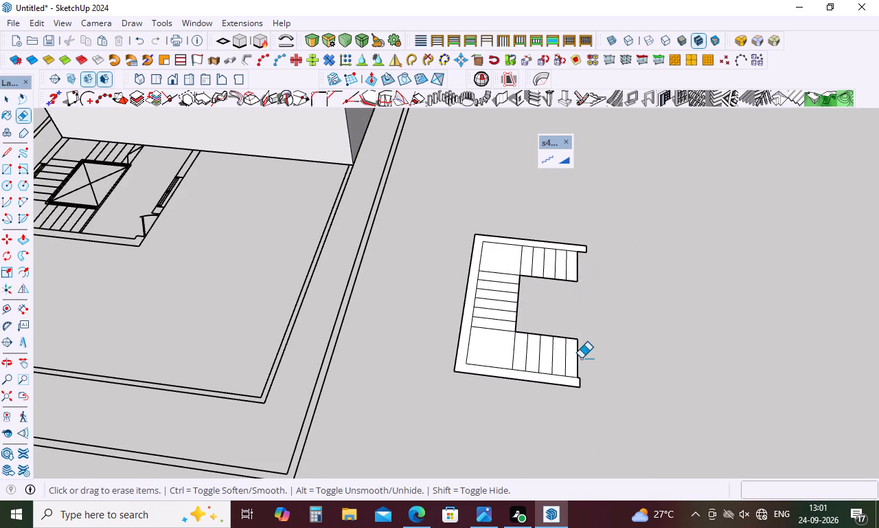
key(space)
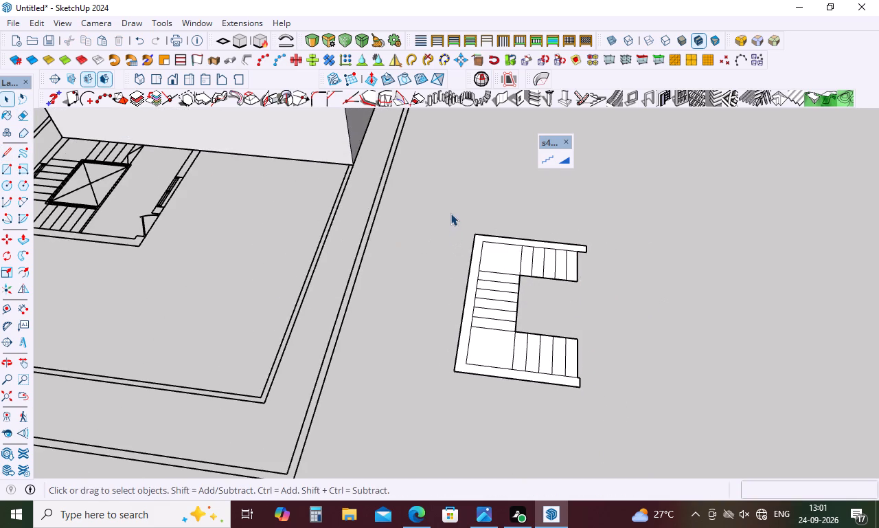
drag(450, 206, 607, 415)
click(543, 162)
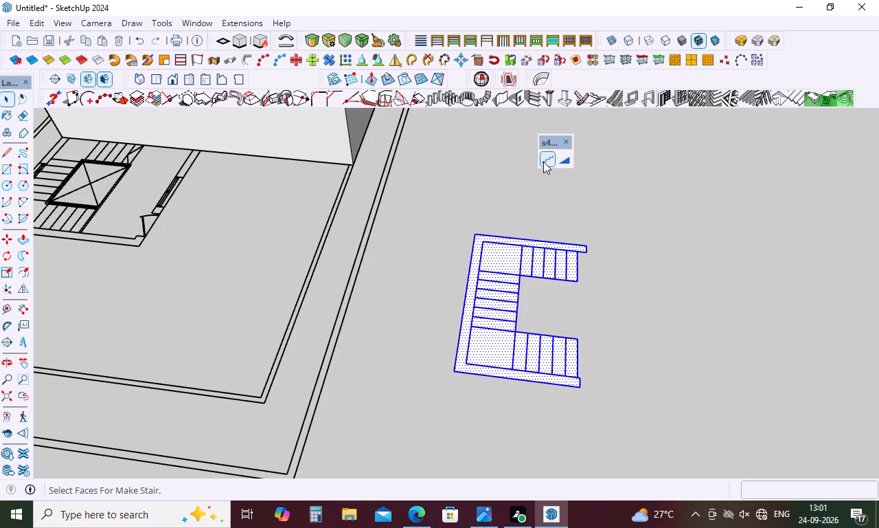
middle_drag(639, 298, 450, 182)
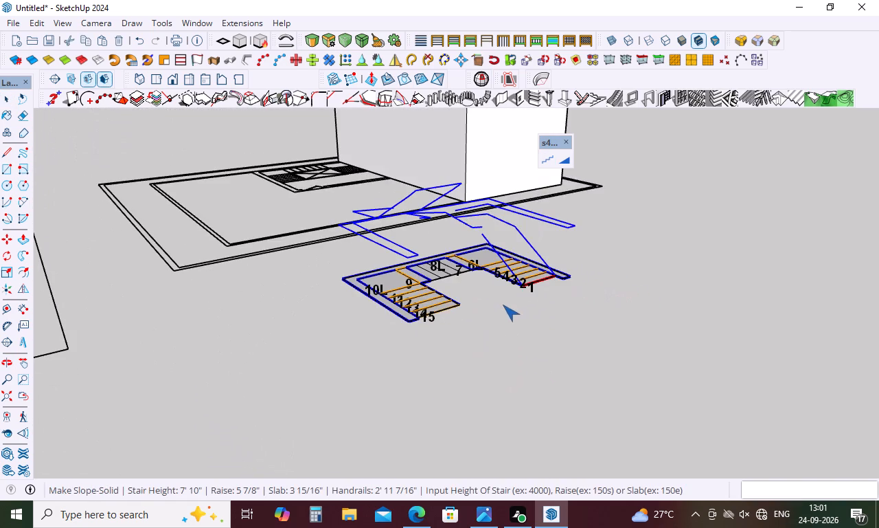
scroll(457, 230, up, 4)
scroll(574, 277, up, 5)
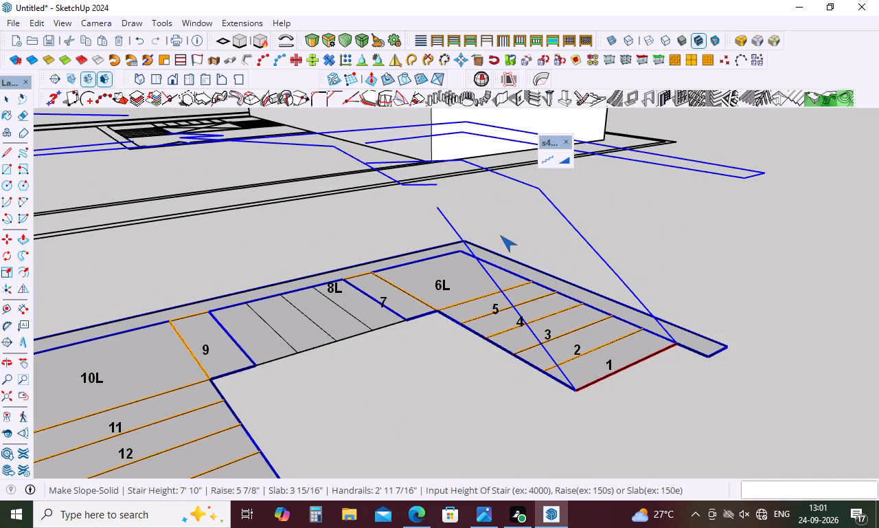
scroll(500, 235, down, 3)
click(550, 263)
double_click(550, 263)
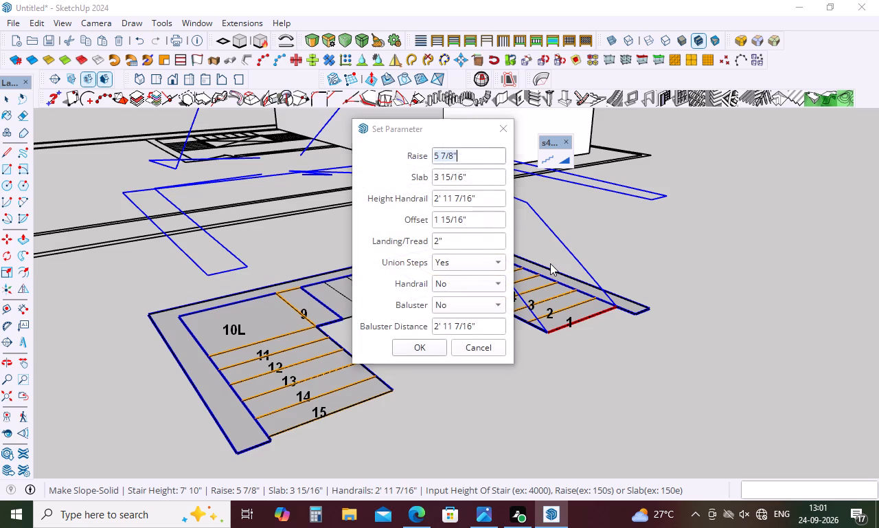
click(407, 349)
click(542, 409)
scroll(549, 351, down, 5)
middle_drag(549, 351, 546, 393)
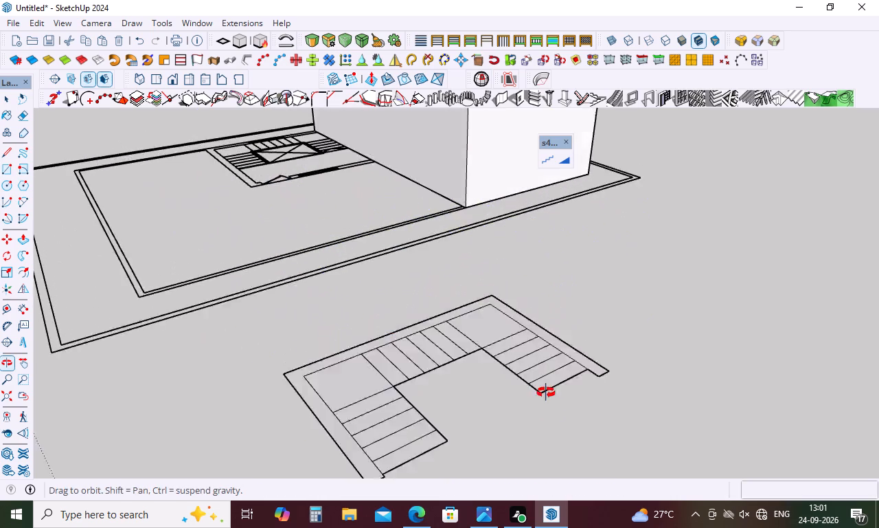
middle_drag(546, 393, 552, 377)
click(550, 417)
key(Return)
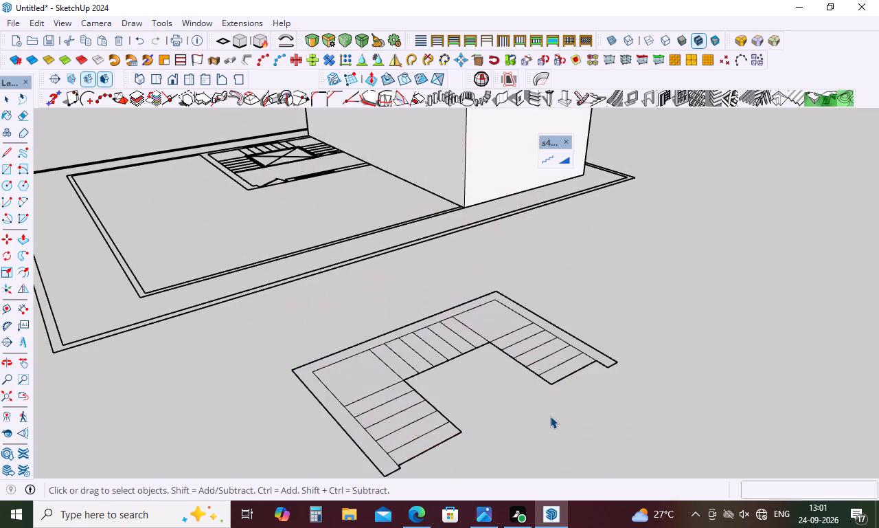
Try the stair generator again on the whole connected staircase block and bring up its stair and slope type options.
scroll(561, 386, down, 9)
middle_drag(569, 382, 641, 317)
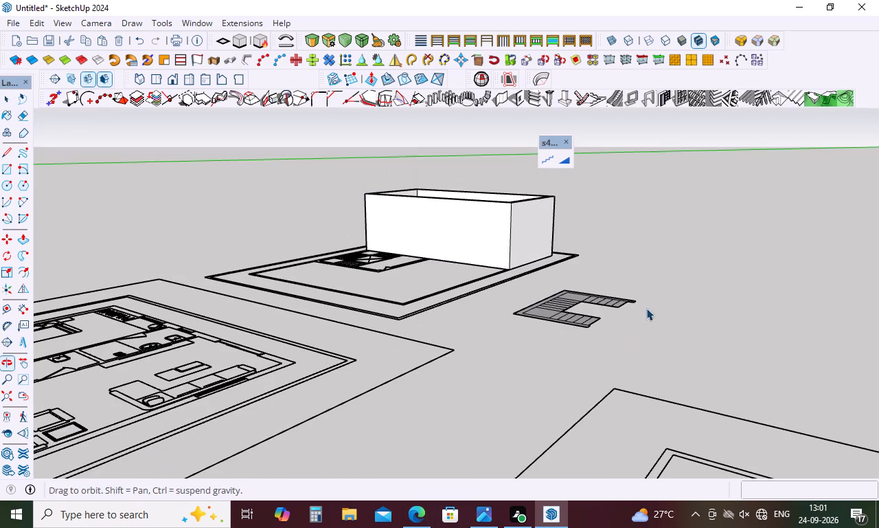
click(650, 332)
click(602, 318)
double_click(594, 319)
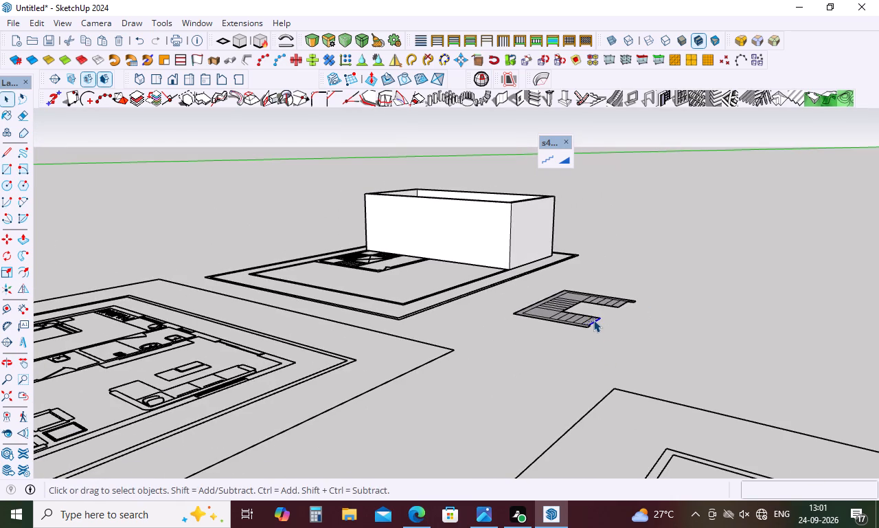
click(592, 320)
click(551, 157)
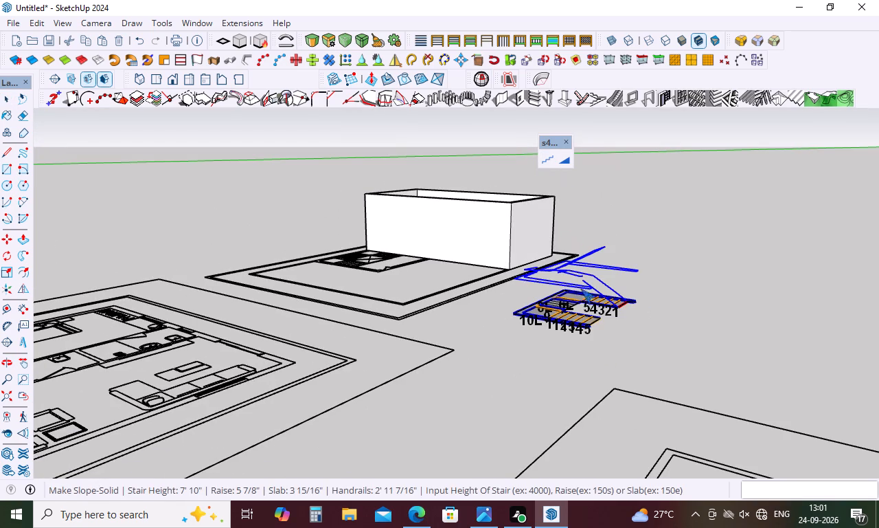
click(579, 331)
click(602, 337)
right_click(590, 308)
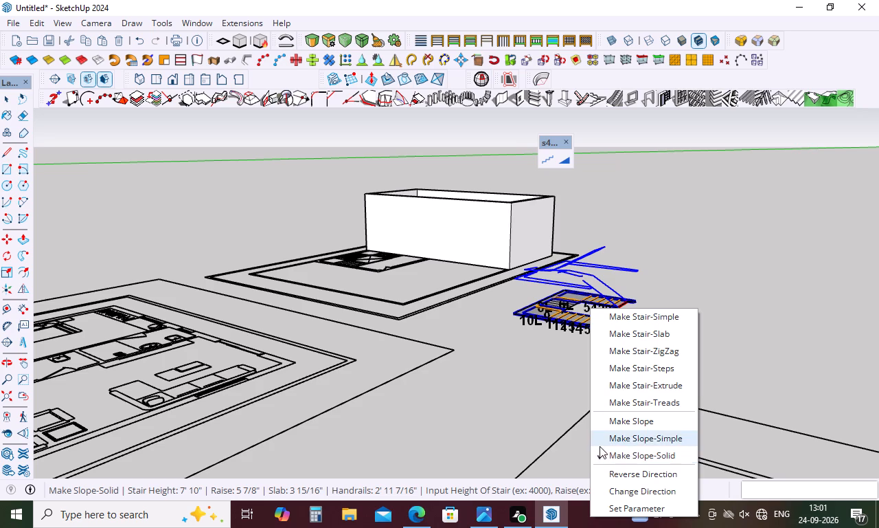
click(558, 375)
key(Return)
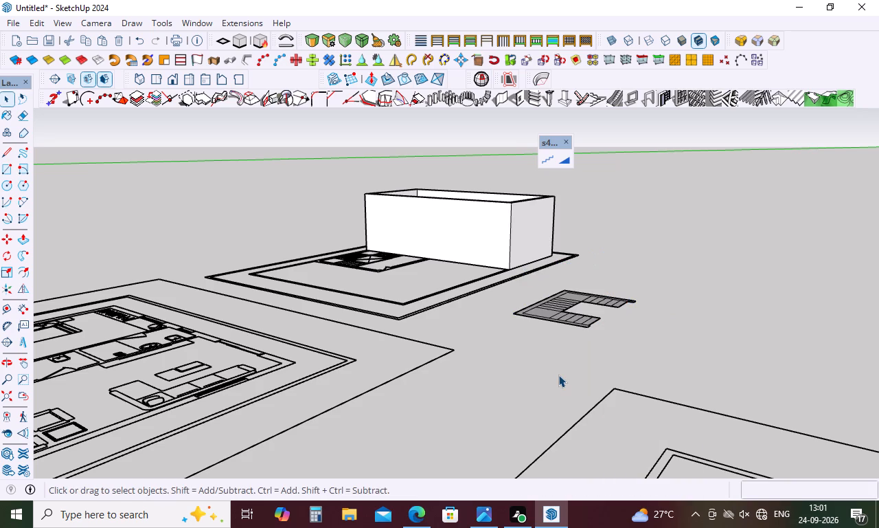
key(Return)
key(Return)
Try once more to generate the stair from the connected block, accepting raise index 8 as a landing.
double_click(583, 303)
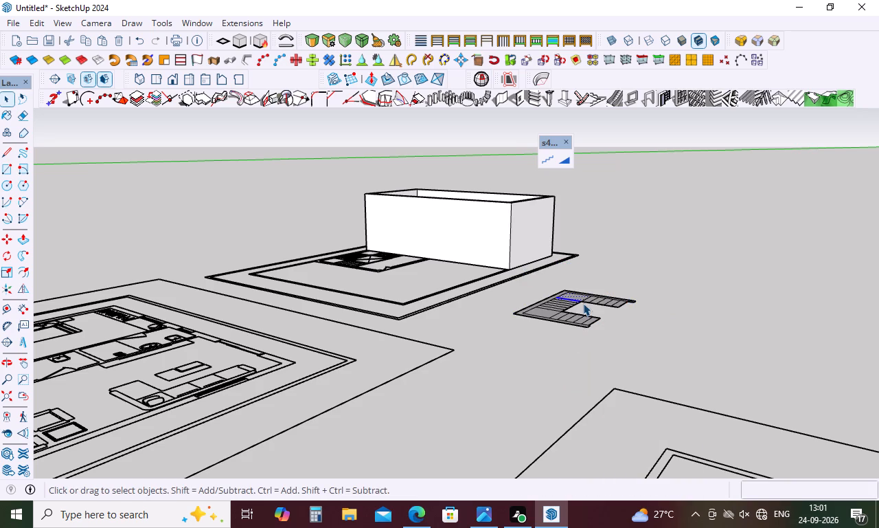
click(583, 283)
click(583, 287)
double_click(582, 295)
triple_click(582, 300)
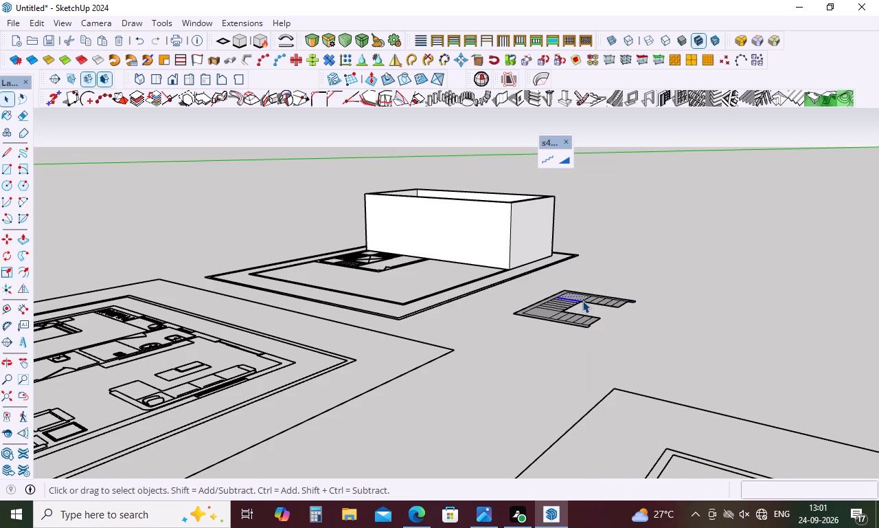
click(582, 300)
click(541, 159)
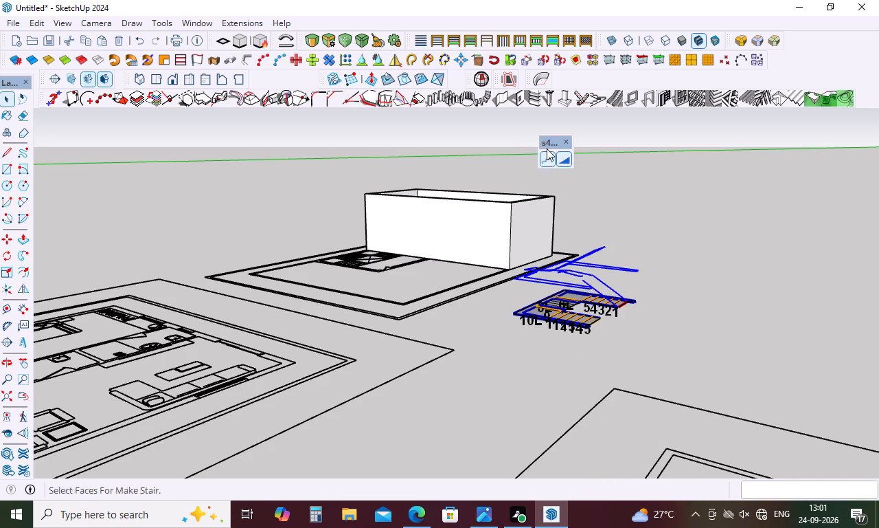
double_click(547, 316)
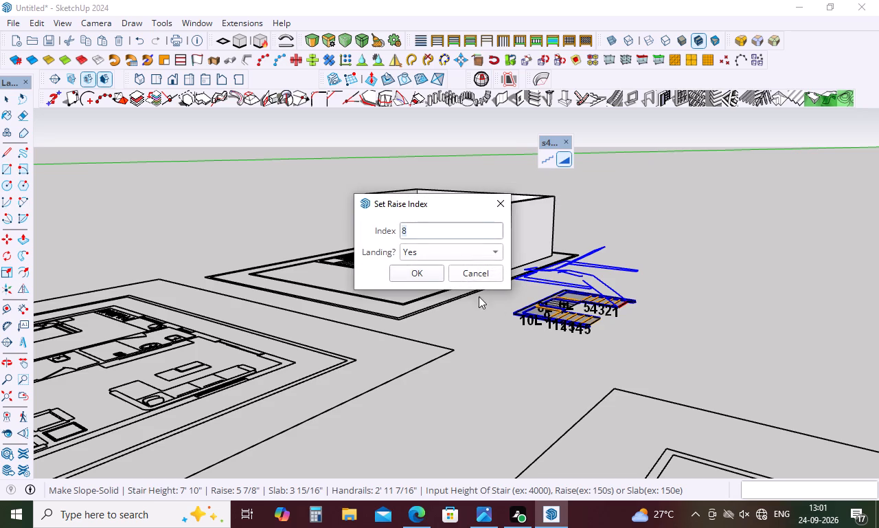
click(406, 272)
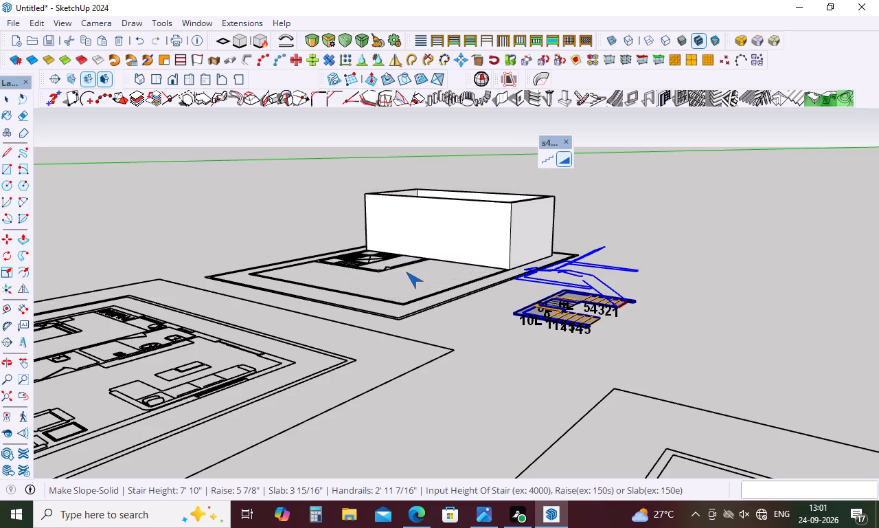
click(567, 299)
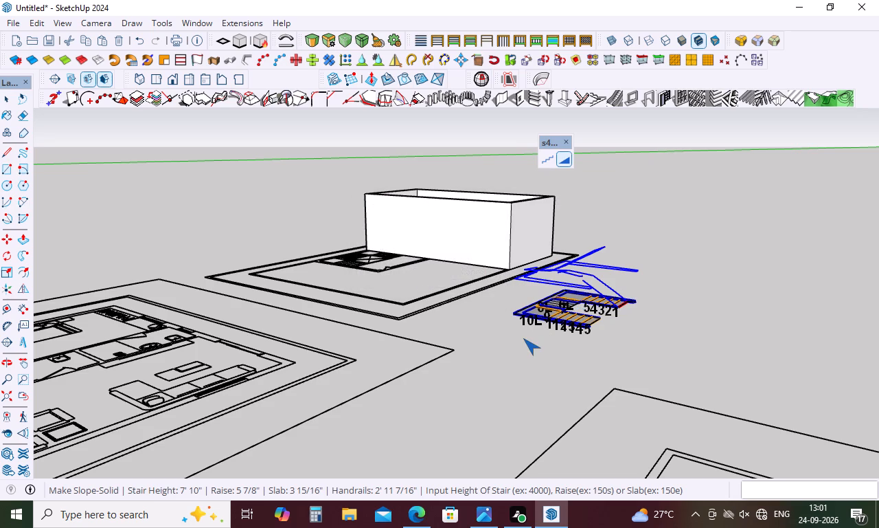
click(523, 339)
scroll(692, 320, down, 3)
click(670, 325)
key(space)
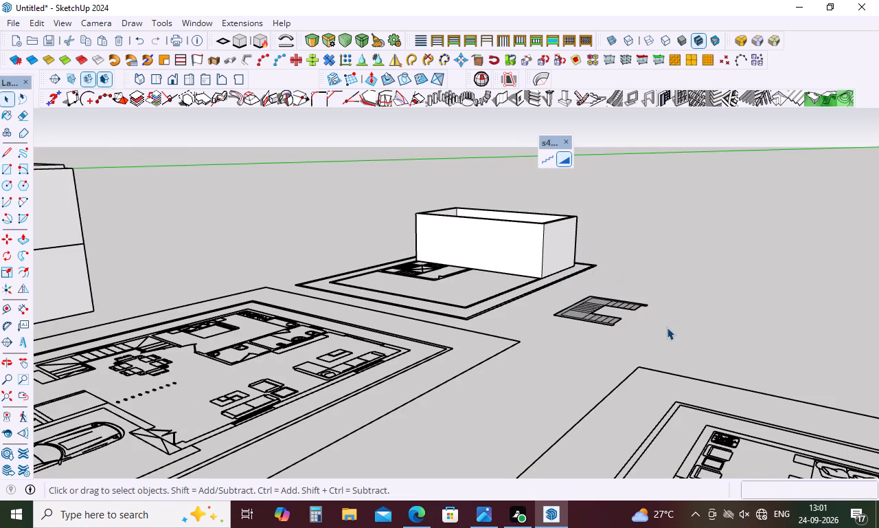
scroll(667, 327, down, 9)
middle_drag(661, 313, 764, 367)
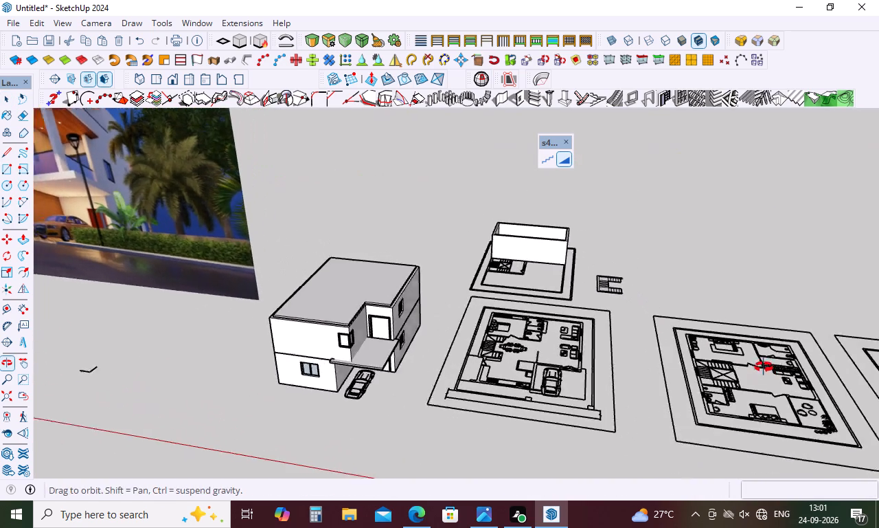
Examine the walled block and staircase on the separate floor plan next to the retraced U-shaped stair.
middle_drag(764, 367, 766, 366)
scroll(468, 205, up, 5)
scroll(480, 368, up, 4)
middle_drag(510, 303, 518, 427)
scroll(518, 427, up, 1)
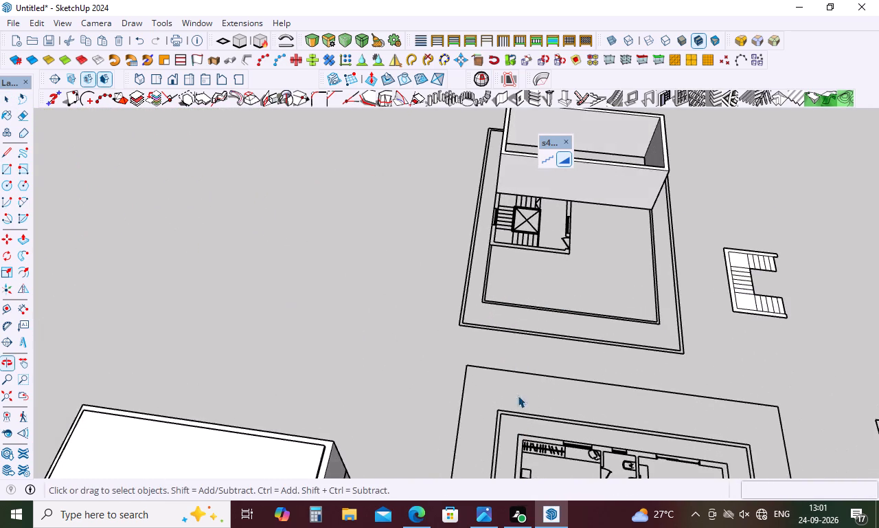
scroll(517, 158, up, 8)
scroll(519, 160, down, 5)
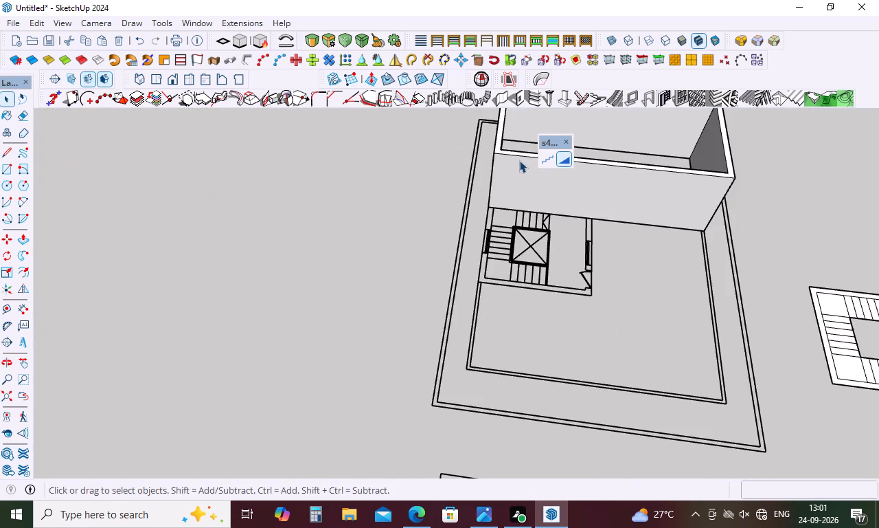
scroll(519, 160, down, 4)
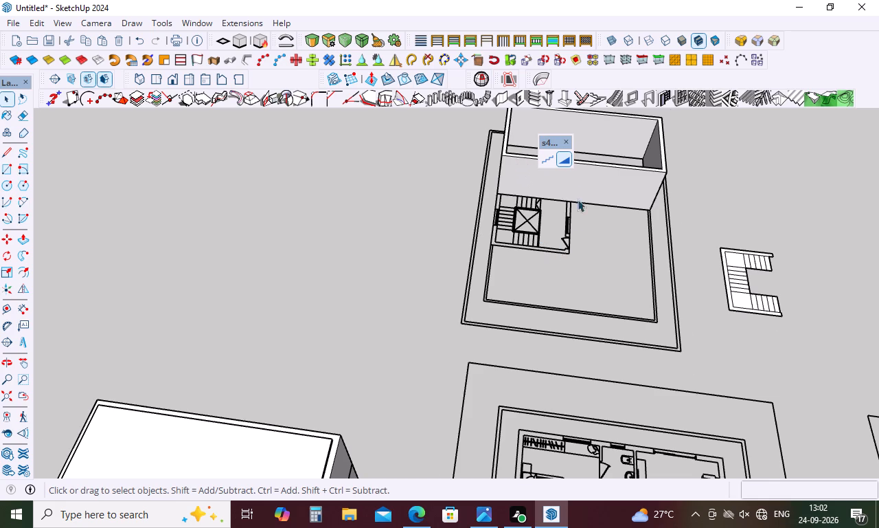
scroll(578, 190, up, 4)
scroll(552, 181, down, 12)
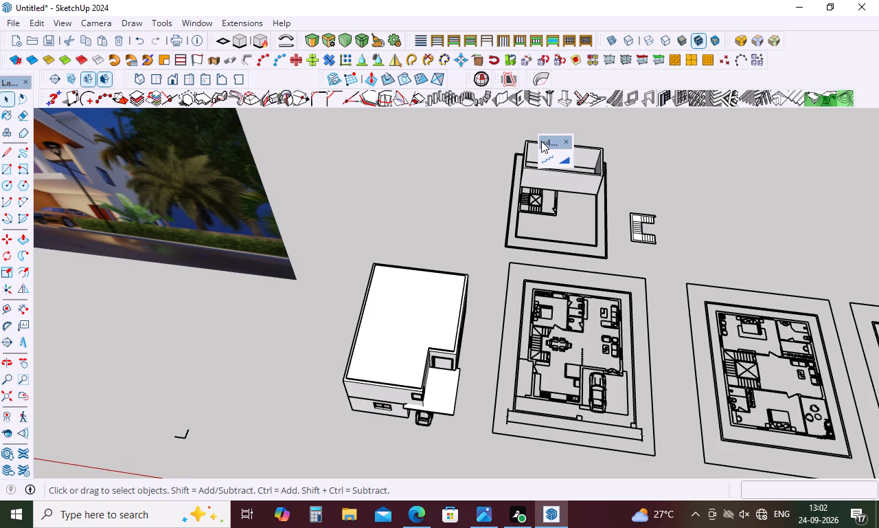
Dock the floating stair generator toolbar in the row of tools above the model, beside the existing ones.
drag(538, 144, 738, 113)
drag(738, 113, 500, 147)
drag(551, 140, 555, 73)
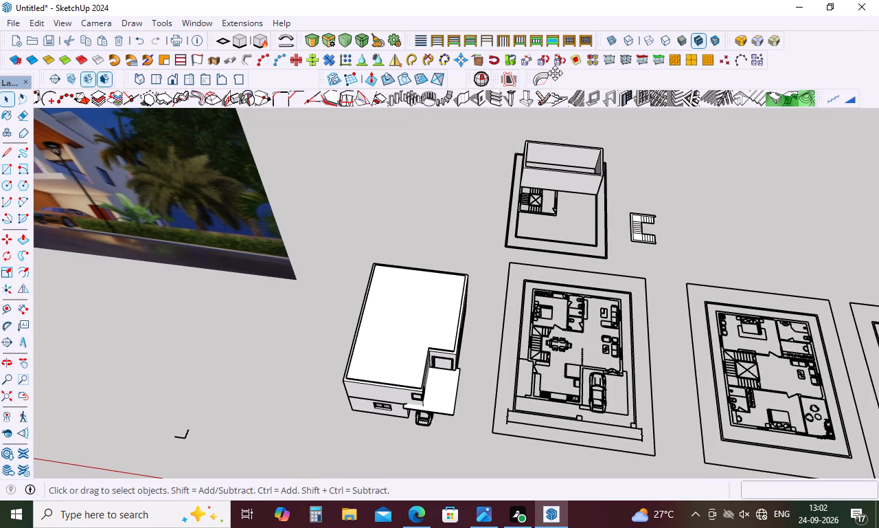
drag(555, 73, 583, 82)
drag(583, 82, 522, 86)
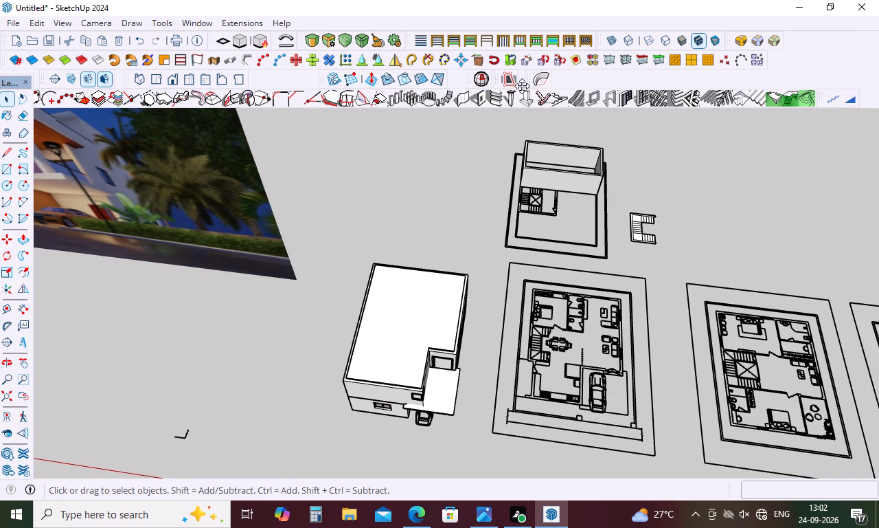
drag(522, 86, 596, 78)
drag(596, 78, 582, 66)
Turn on back edges so the hidden lines of the walled block beside the plan's staircase are displayed.
scroll(591, 144, up, 5)
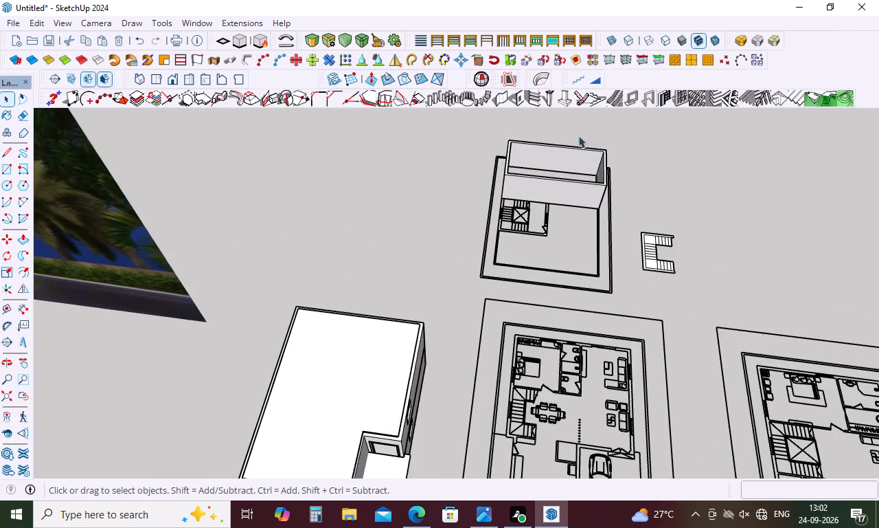
scroll(571, 135, up, 11)
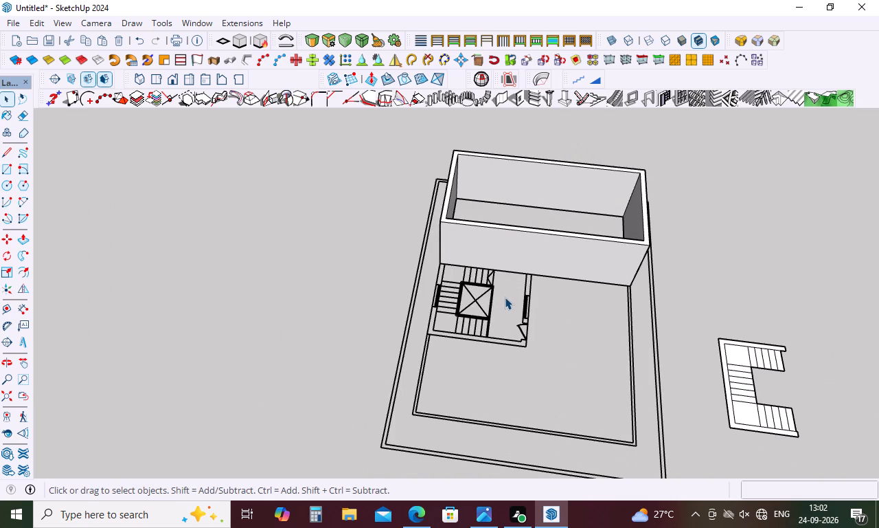
key(k)
scroll(505, 253, up, 5)
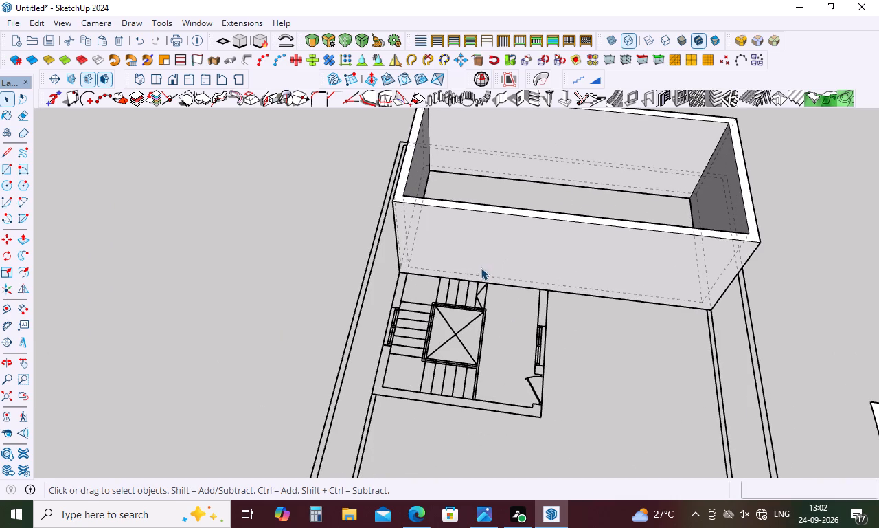
key(Escape)
scroll(402, 291, down, 5)
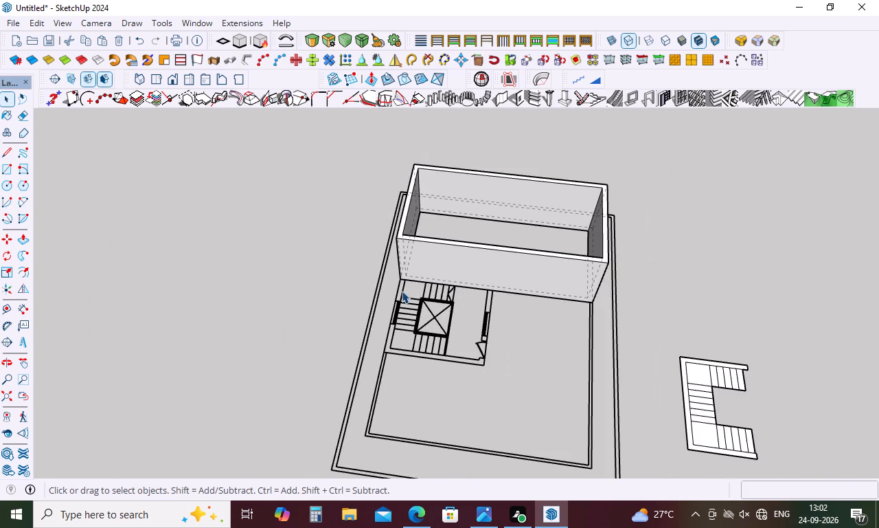
scroll(402, 291, down, 4)
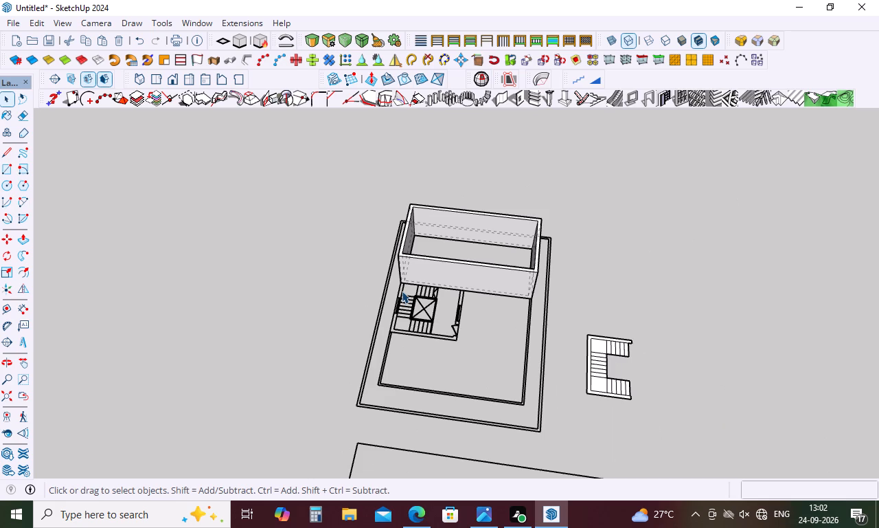
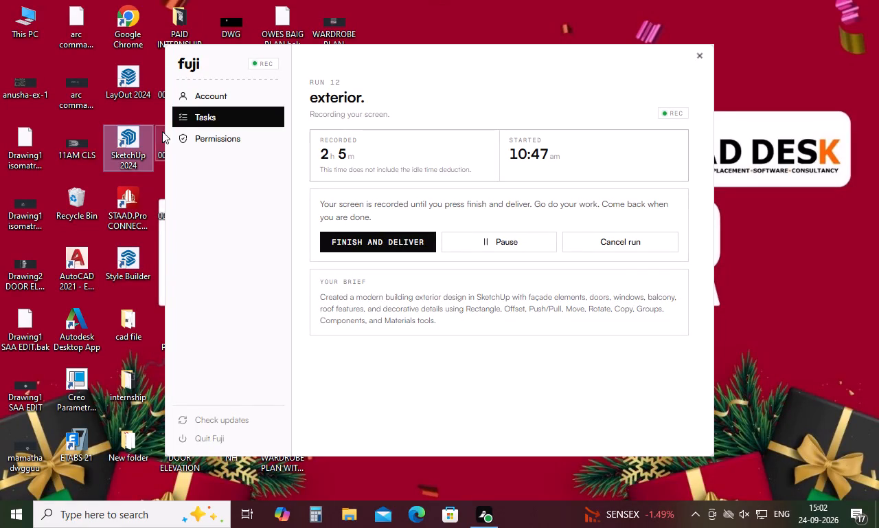
Launch SketchUp 2024 from the desktop, allow it to run, and browse the recent files for the house model.
right_click(124, 139)
click(154, 153)
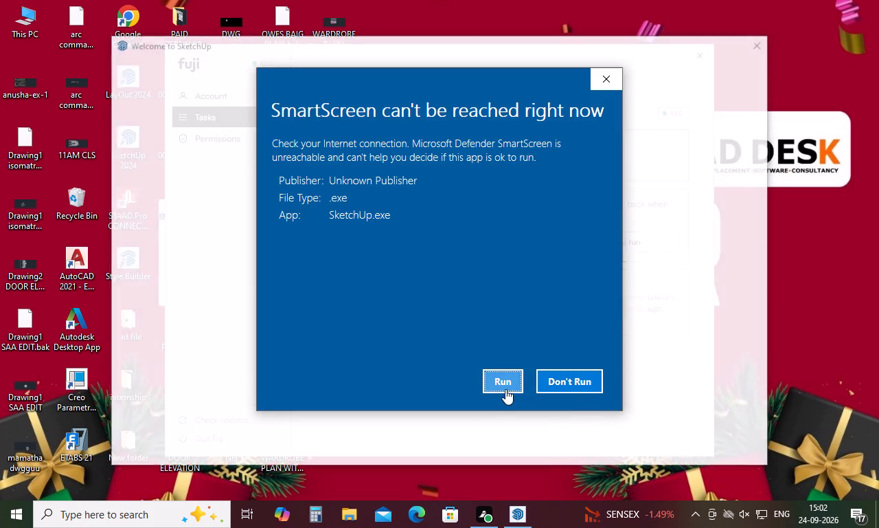
click(505, 389)
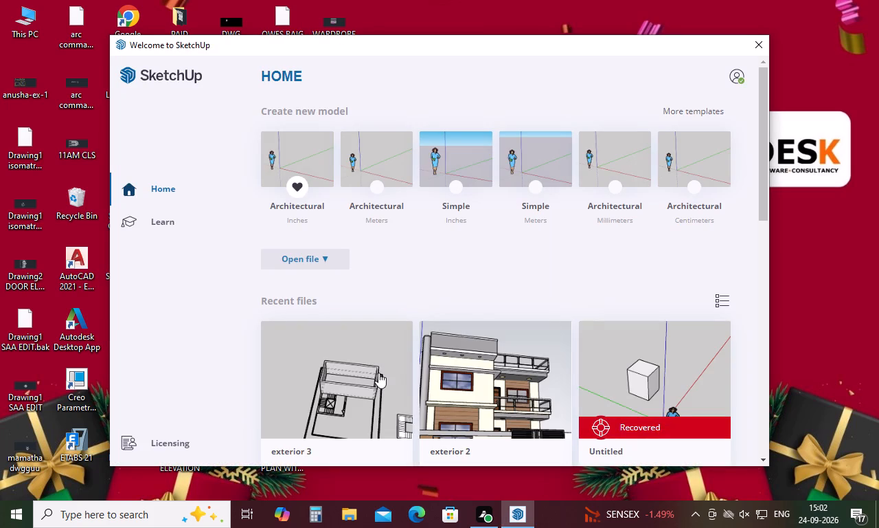
scroll(384, 371, down, 2)
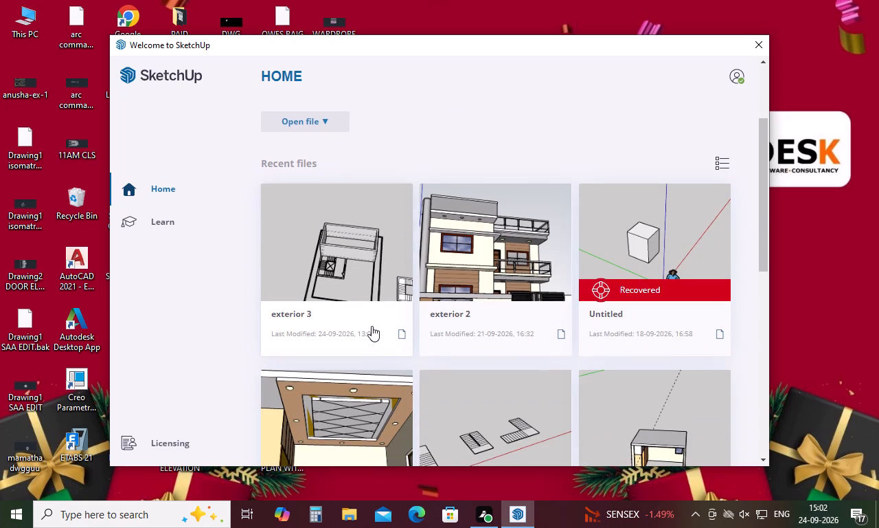
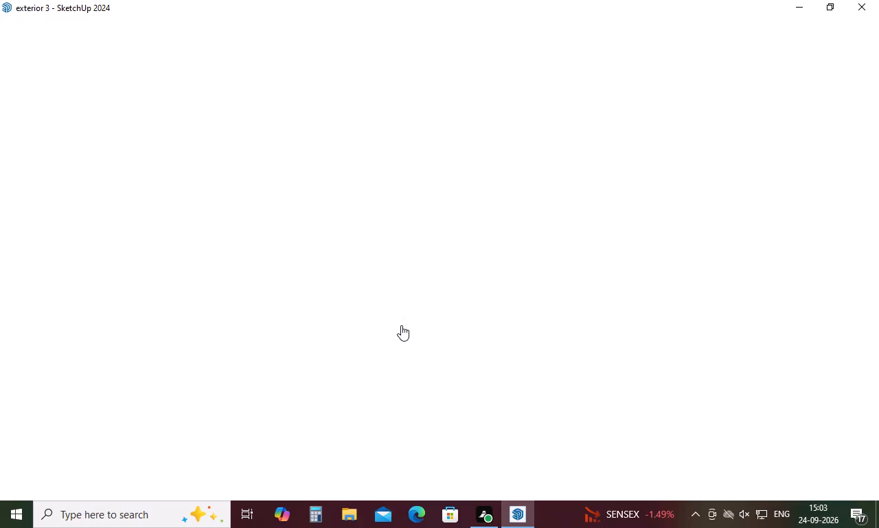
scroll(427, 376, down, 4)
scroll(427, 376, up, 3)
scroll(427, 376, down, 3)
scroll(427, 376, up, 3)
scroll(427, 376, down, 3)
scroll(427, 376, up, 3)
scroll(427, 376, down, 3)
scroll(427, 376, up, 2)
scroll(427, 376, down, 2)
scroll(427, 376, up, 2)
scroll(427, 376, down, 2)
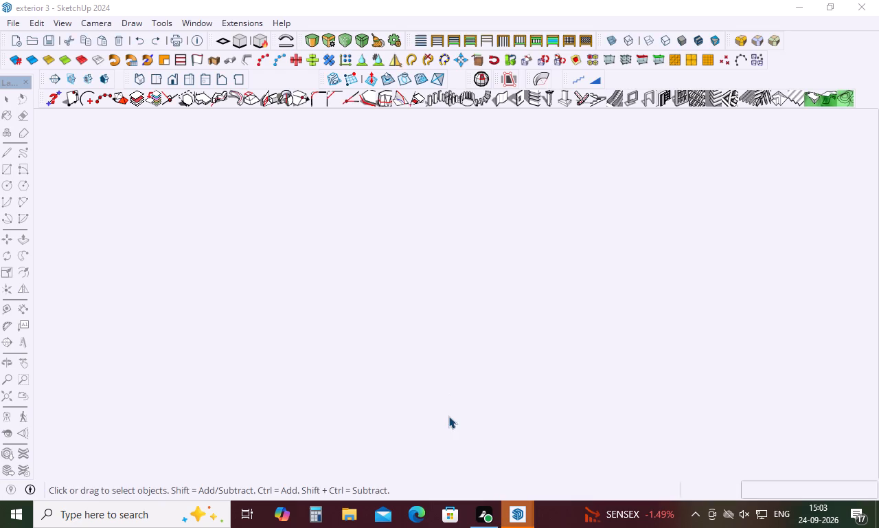
Examine the floor plan with the raised walls, focusing on the staircase and its surroundings.
scroll(490, 297, down, 5)
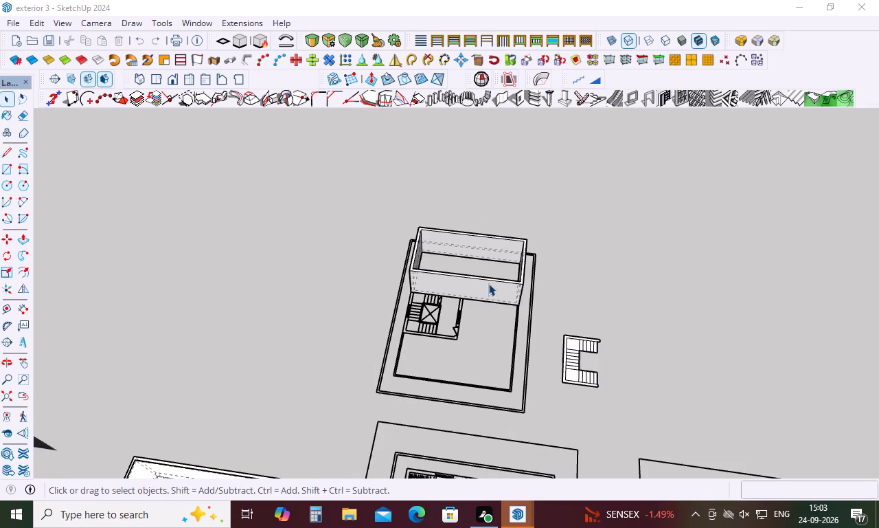
scroll(490, 273, down, 3)
scroll(461, 309, up, 9)
scroll(422, 349, up, 5)
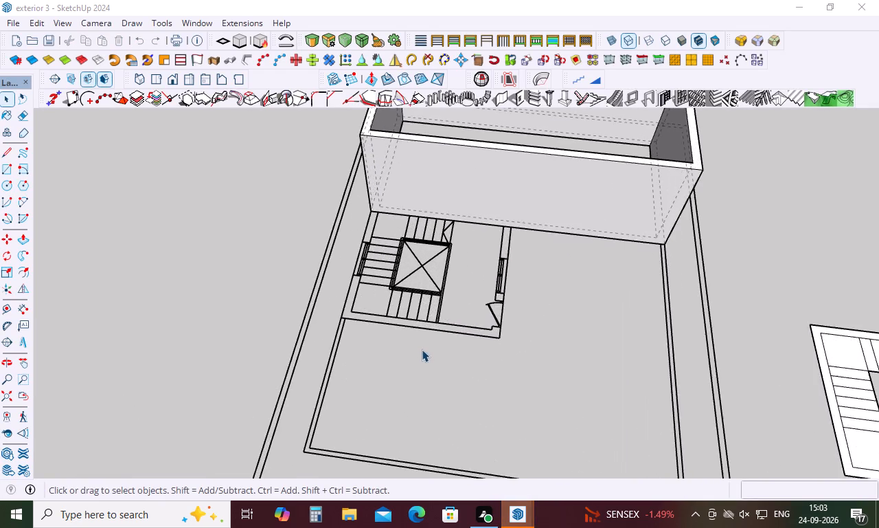
scroll(433, 304, up, 3)
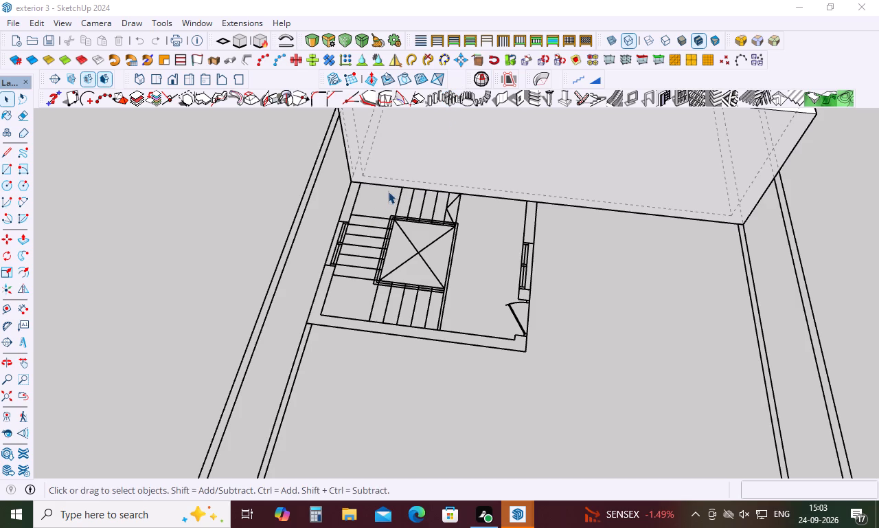
scroll(388, 191, up, 4)
scroll(391, 189, down, 5)
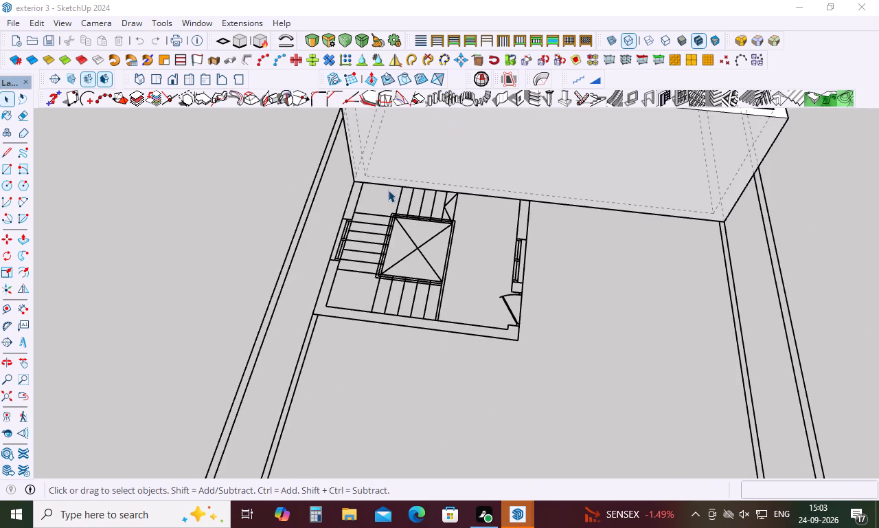
scroll(514, 225, down, 13)
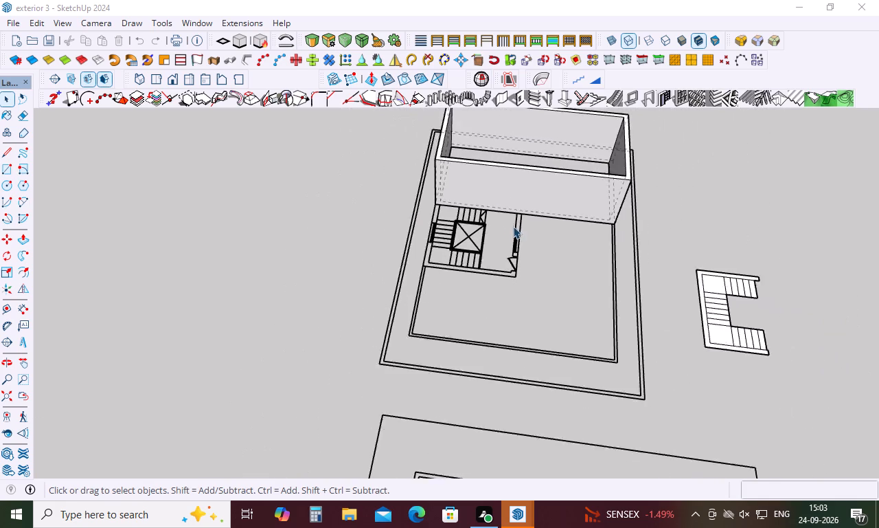
scroll(513, 226, down, 8)
scroll(453, 203, up, 5)
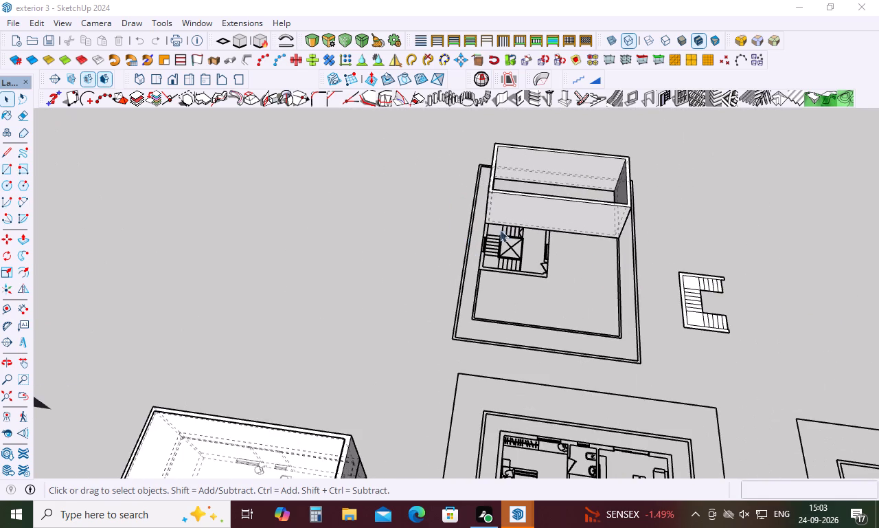
Erase the two diagonal break lines across the stair flight adjoining the raised wall.
scroll(513, 219, up, 17)
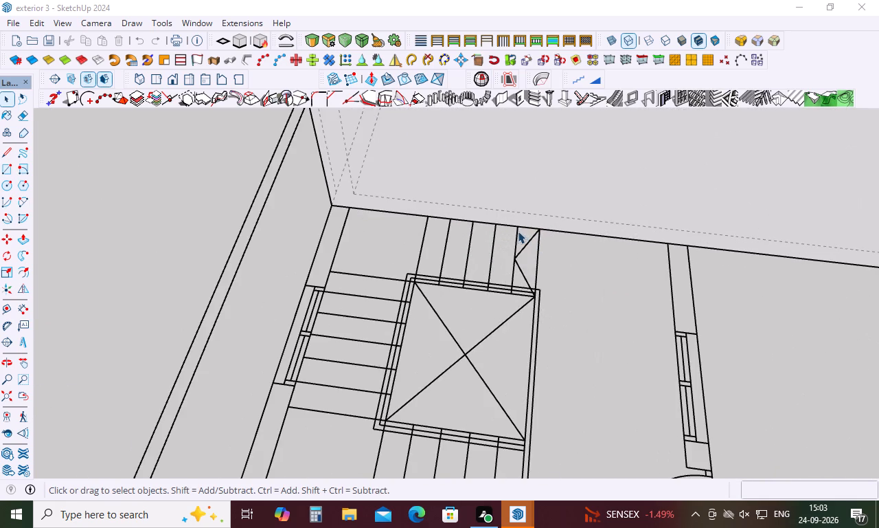
key(e)
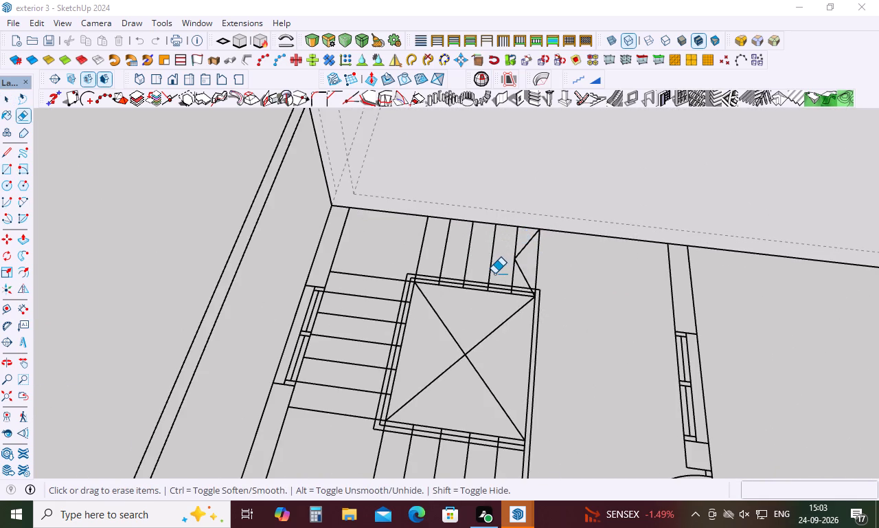
key(Escape)
key(space)
double_click(483, 280)
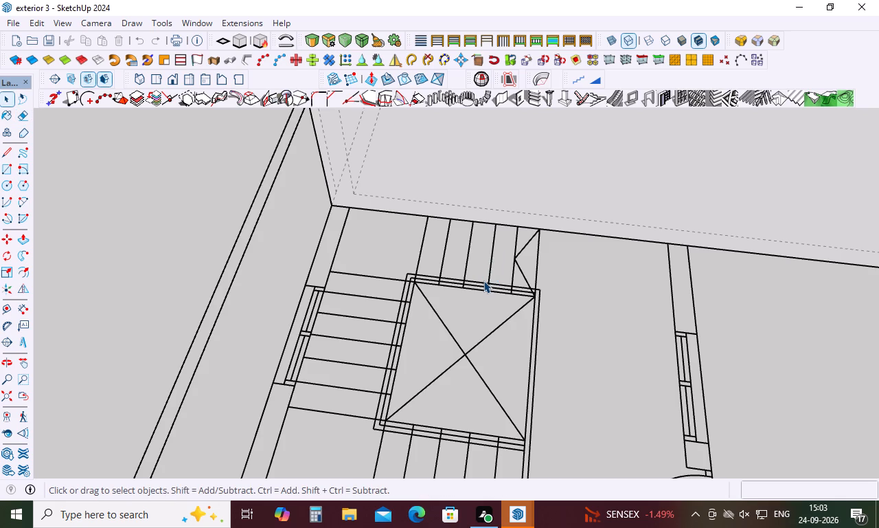
key(w)
key(e)
click(526, 246)
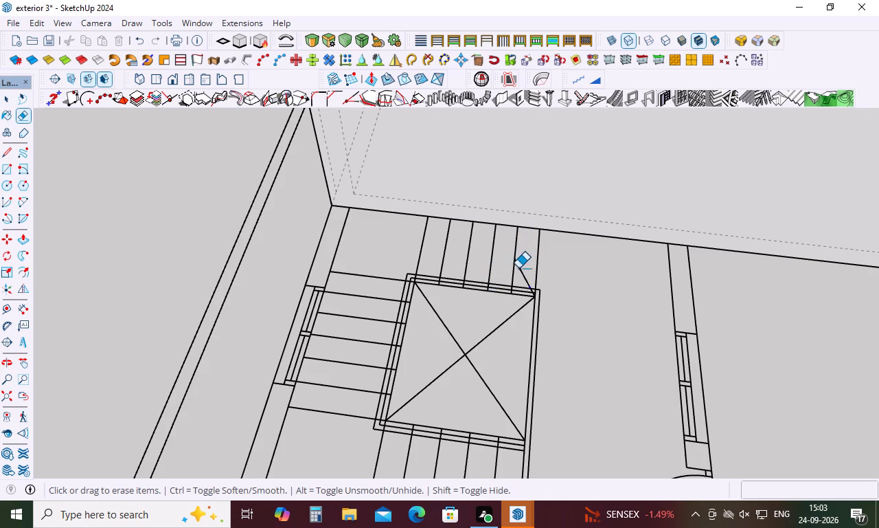
click(518, 268)
Erase the middle railing line, break-line remnant and tread ends inside the railing band between the stairwell and the flight beside the raised wall.
scroll(444, 285, up, 5)
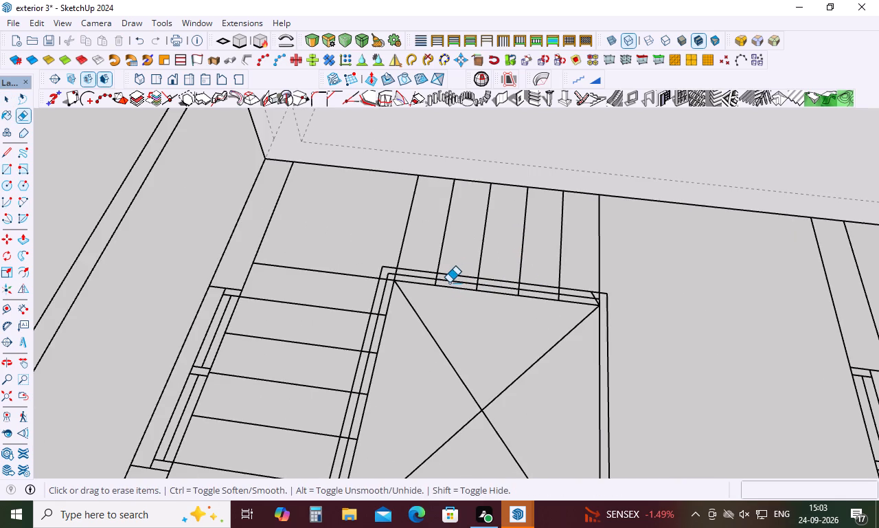
click(449, 283)
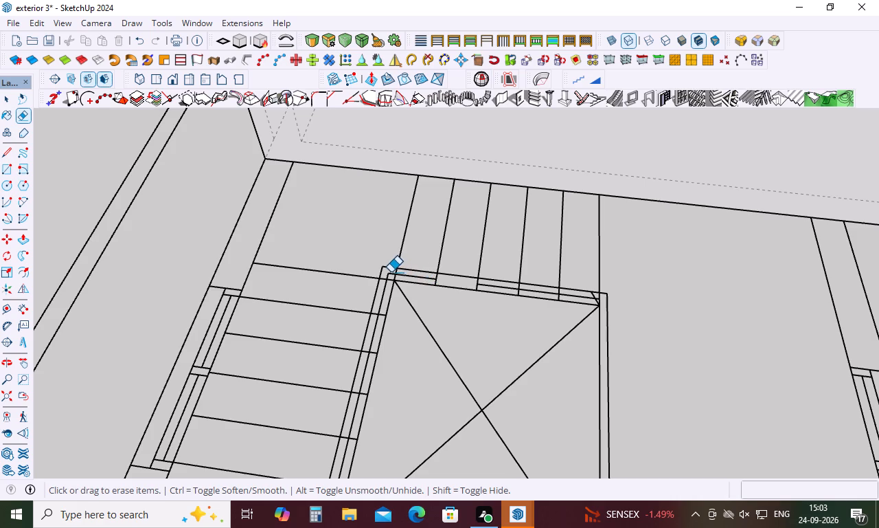
click(391, 272)
drag(430, 282, 436, 281)
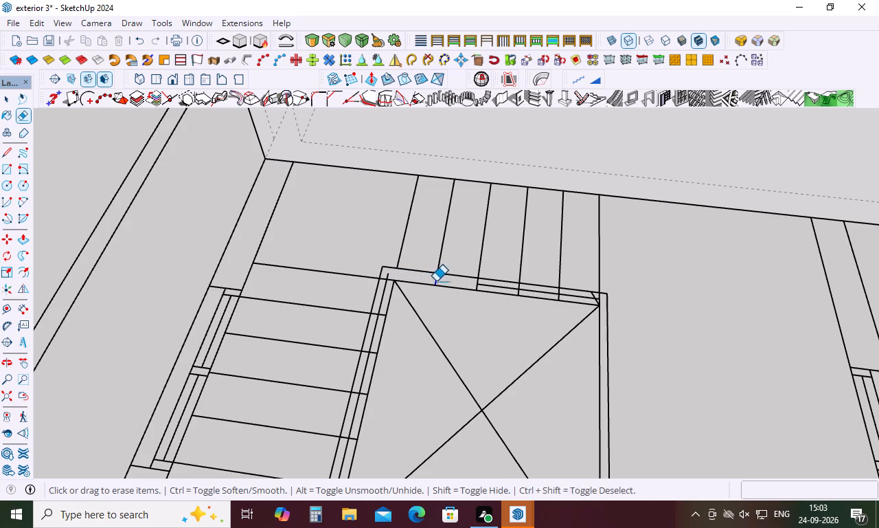
drag(436, 281, 448, 282)
drag(470, 286, 522, 294)
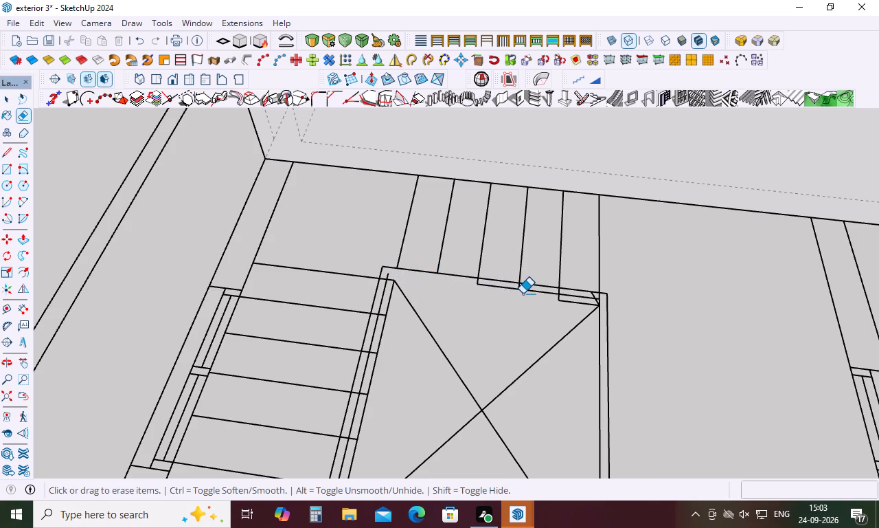
key(ctrl+z)
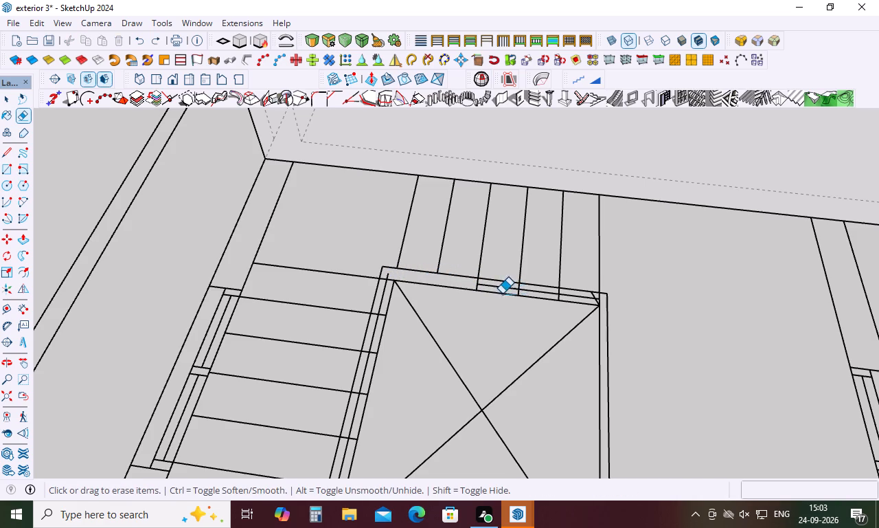
scroll(502, 294, up, 6)
click(503, 280)
click(569, 287)
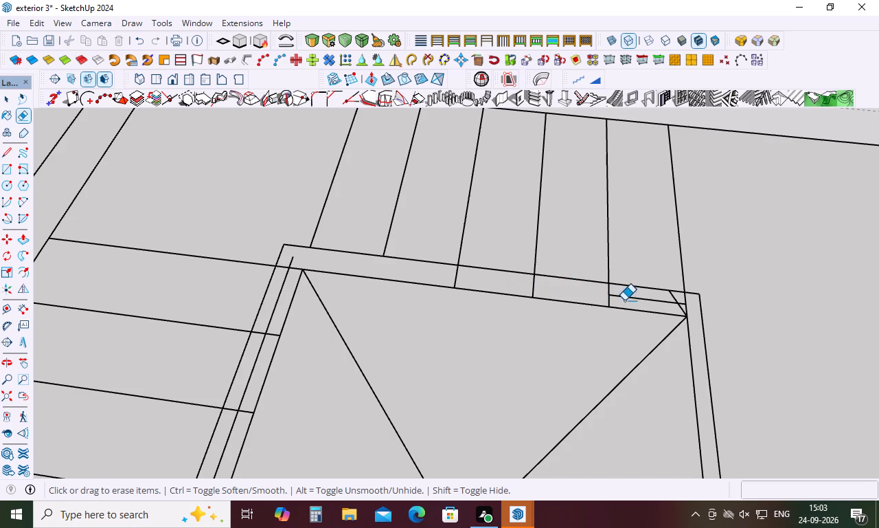
click(628, 298)
click(680, 304)
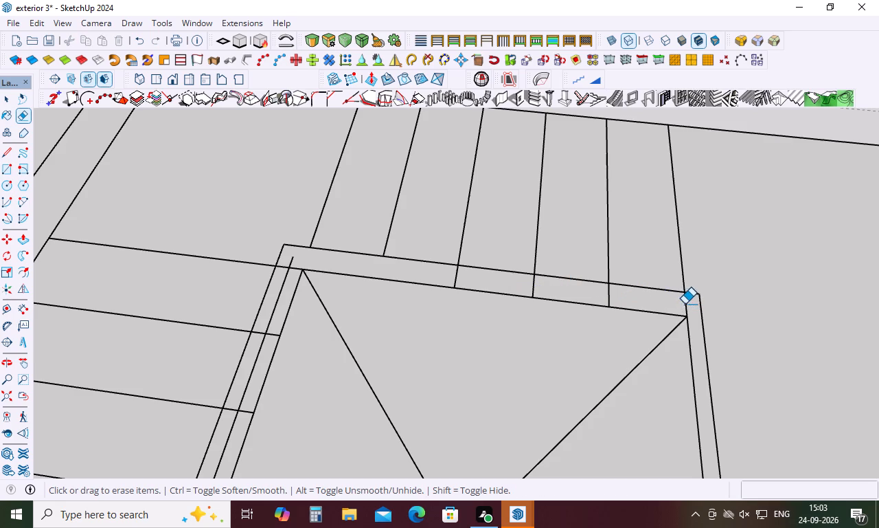
drag(447, 276, 497, 280)
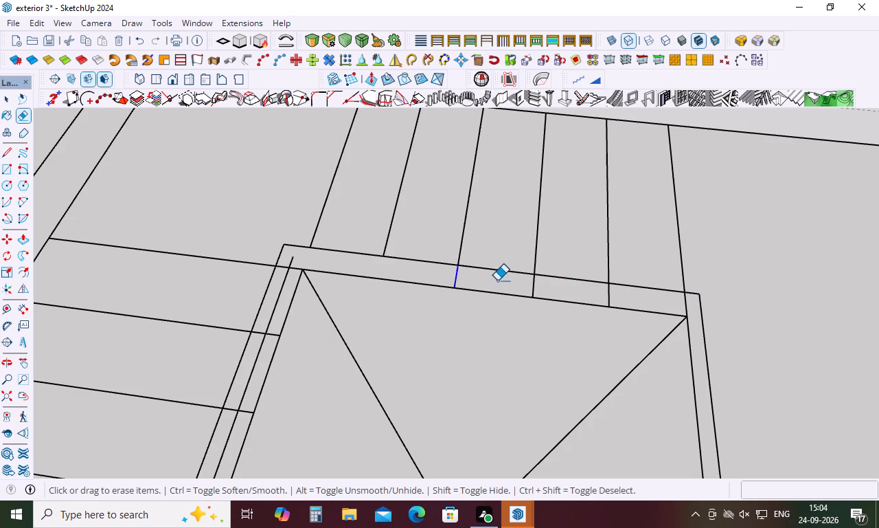
drag(497, 280, 620, 298)
Erase the middle railing line and crossing tread ends along the first part of the window-side flight, starting at the stairwell corner near the raised wall.
scroll(617, 251, down, 3)
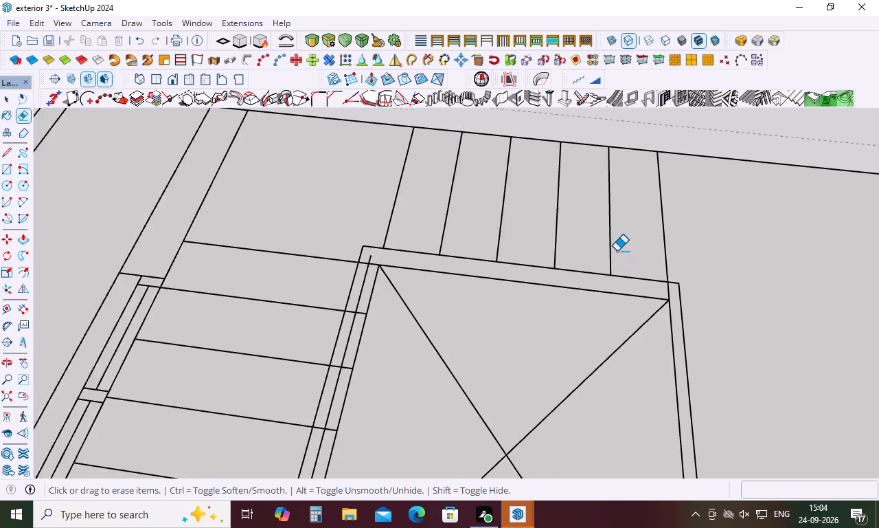
scroll(617, 251, down, 5)
scroll(457, 269, up, 5)
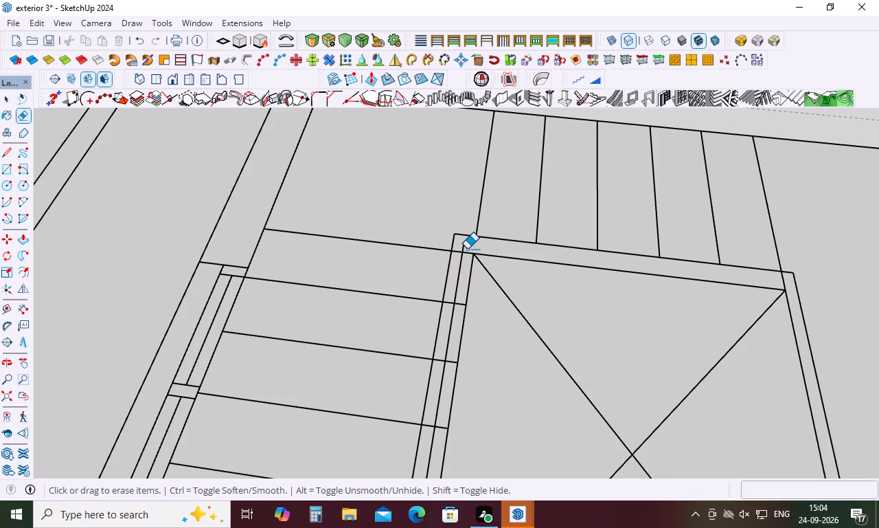
click(467, 249)
click(465, 251)
drag(465, 251, 459, 256)
drag(459, 256, 454, 263)
drag(452, 298, 444, 318)
click(451, 317)
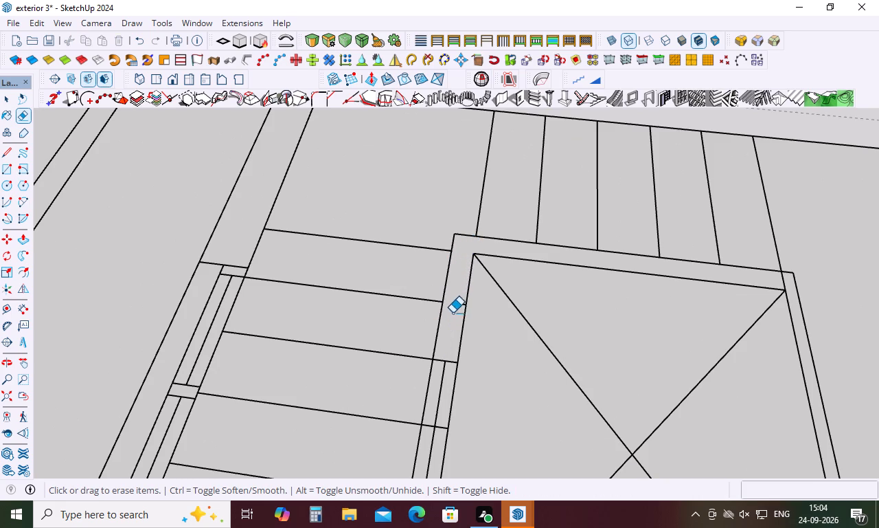
click(457, 308)
drag(457, 301, 455, 313)
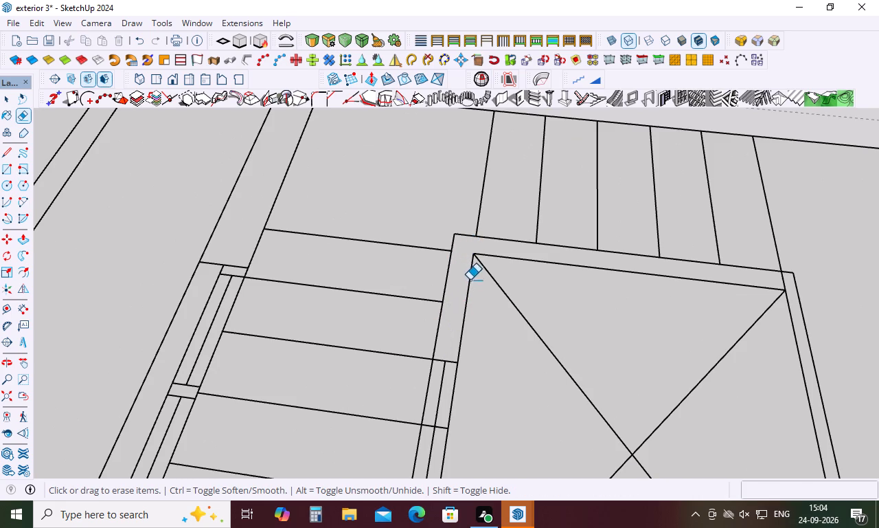
Erase the remaining middle railing line and crossing tread ends down the window-side flight towards the stairwell's opposite corner.
scroll(470, 278, down, 10)
scroll(440, 375, up, 10)
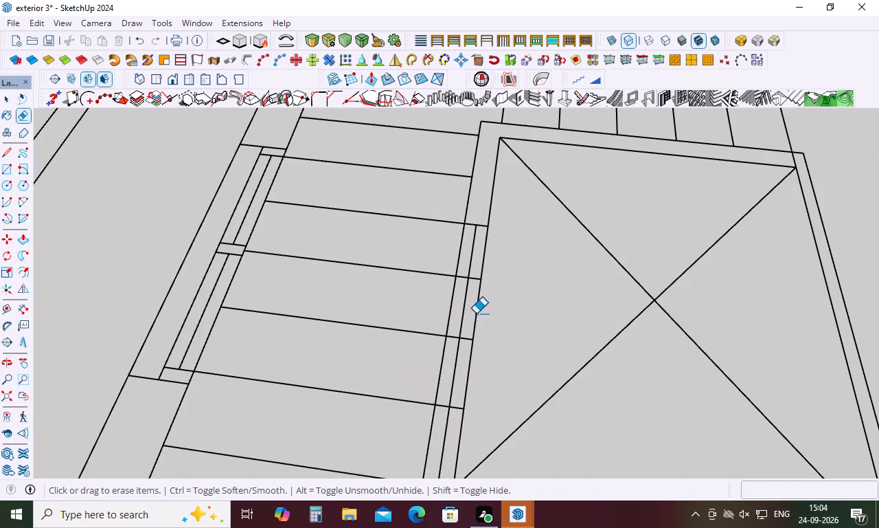
click(475, 227)
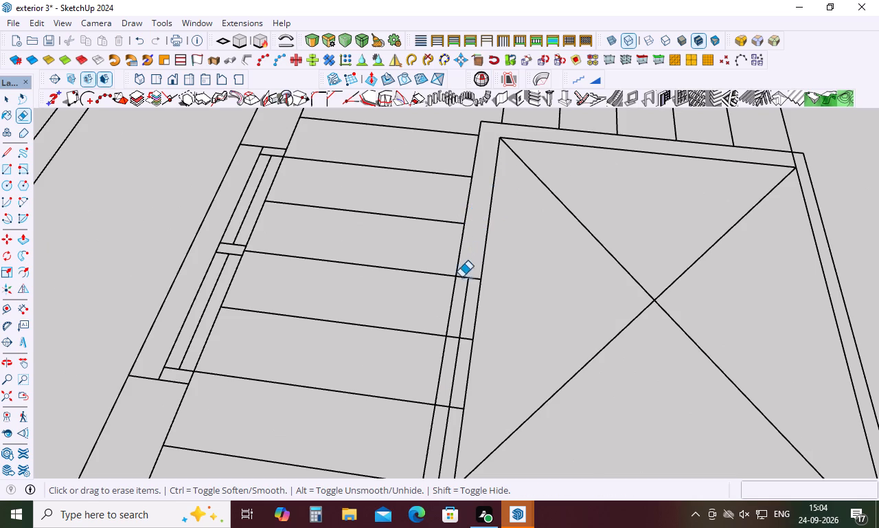
click(467, 280)
drag(470, 278, 468, 285)
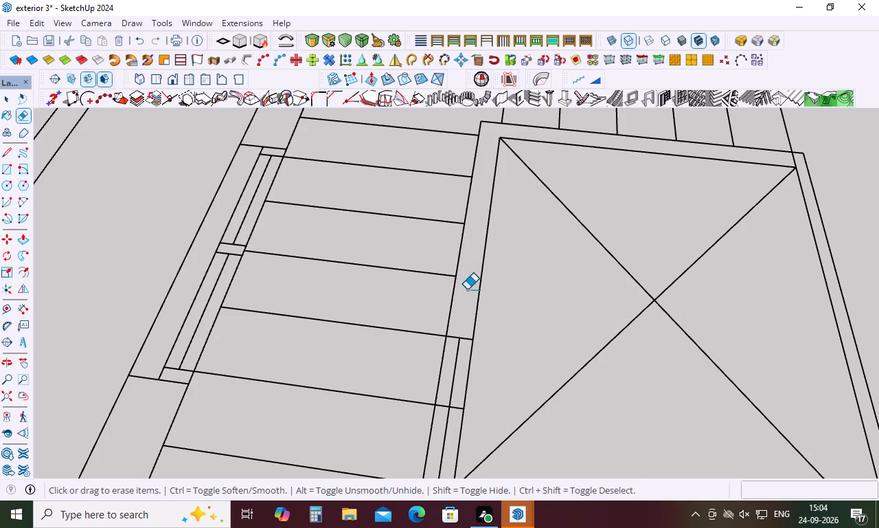
scroll(468, 274, down, 5)
scroll(465, 356, up, 5)
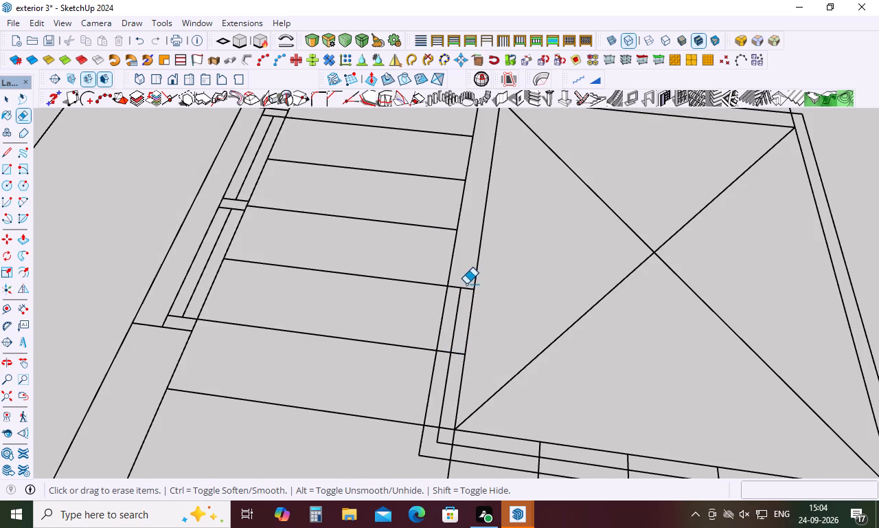
drag(464, 286, 446, 328)
drag(449, 357, 447, 378)
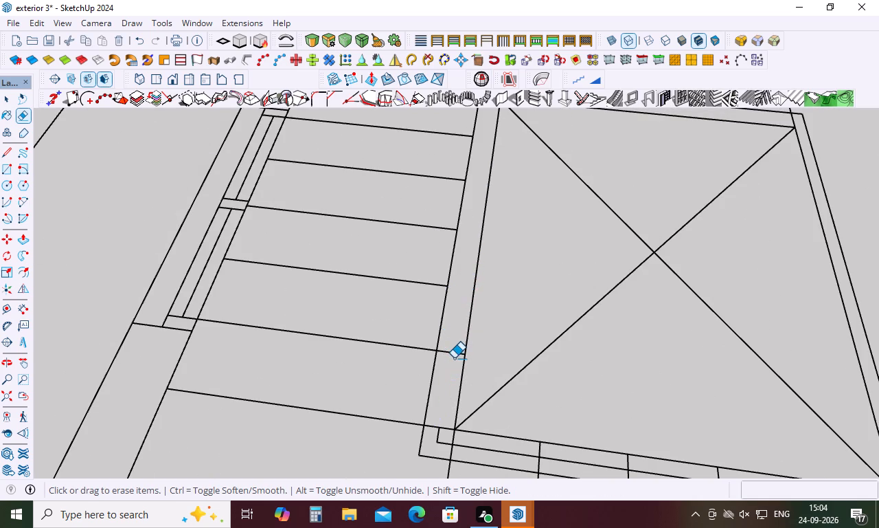
click(455, 354)
Erase the leftover railing line and crossing line stubs inside the band at the stairwell corner where the window-side flight meets the third flight.
scroll(473, 302, down, 5)
scroll(451, 413, up, 4)
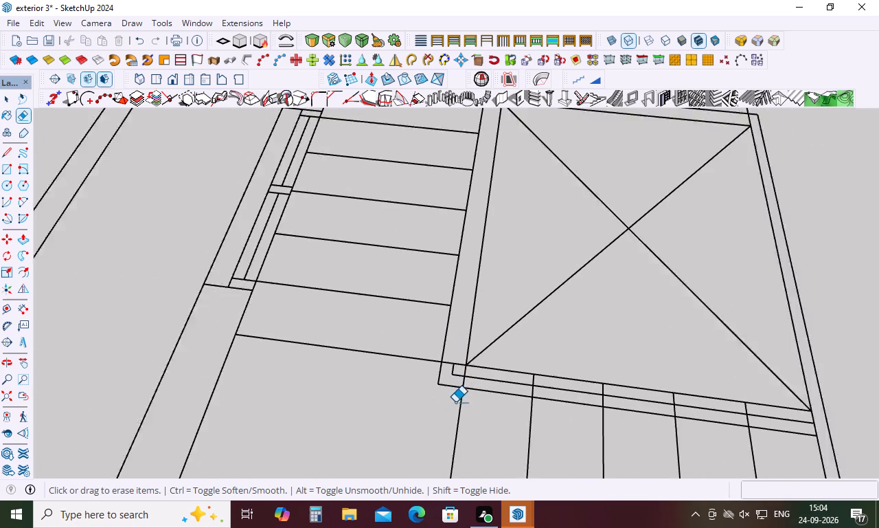
click(453, 360)
click(452, 375)
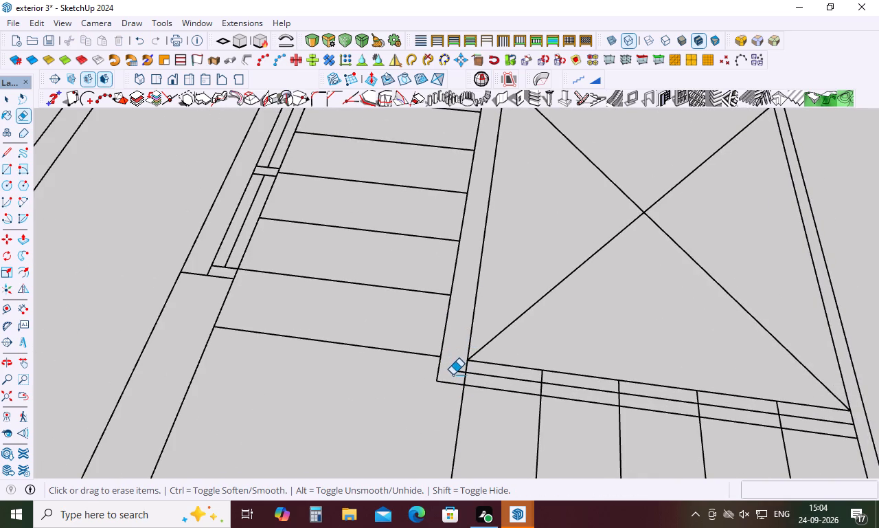
drag(459, 373, 458, 384)
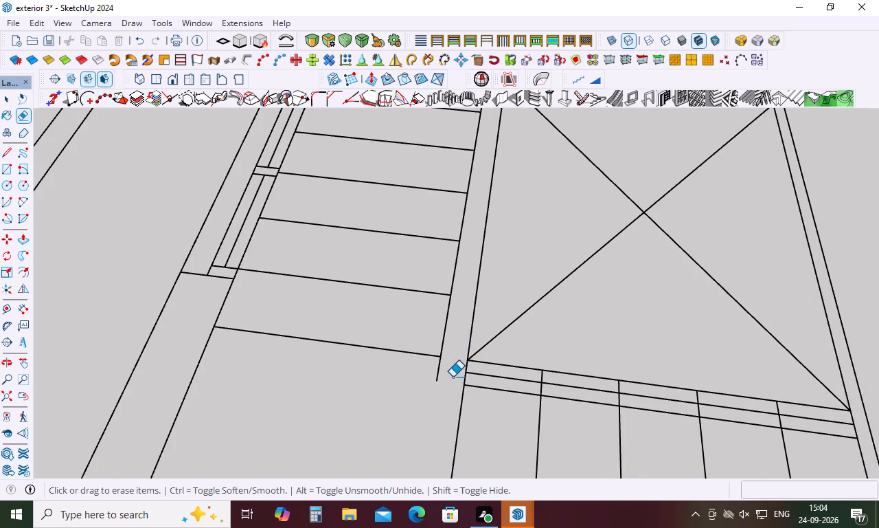
key(ctrl+z)
click(460, 375)
click(460, 373)
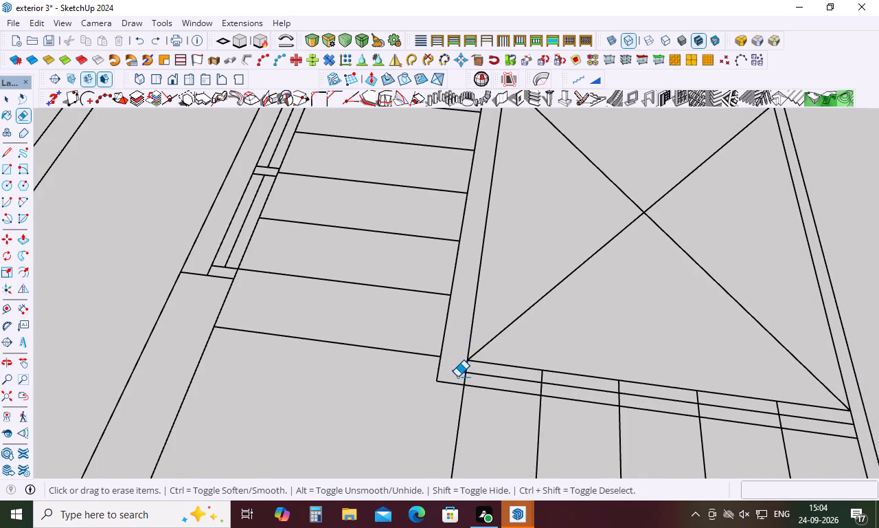
click(466, 373)
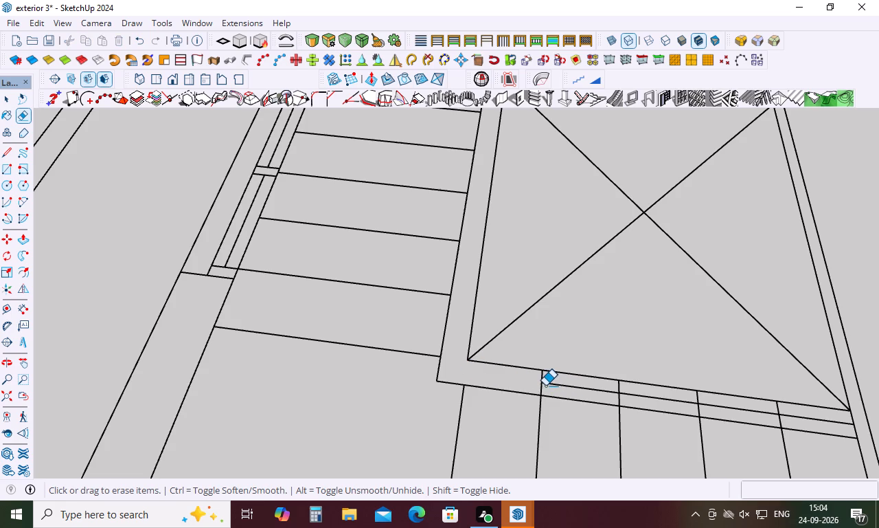
Erase the first tread end and the middle railing line segments inside the band along the third flight, starting from the stairwell corner.
click(544, 386)
click(542, 386)
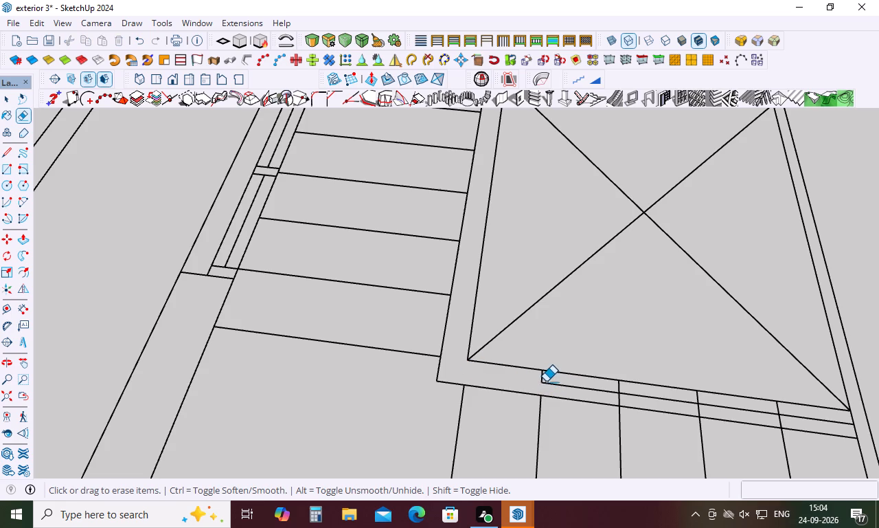
click(543, 379)
click(548, 386)
click(547, 386)
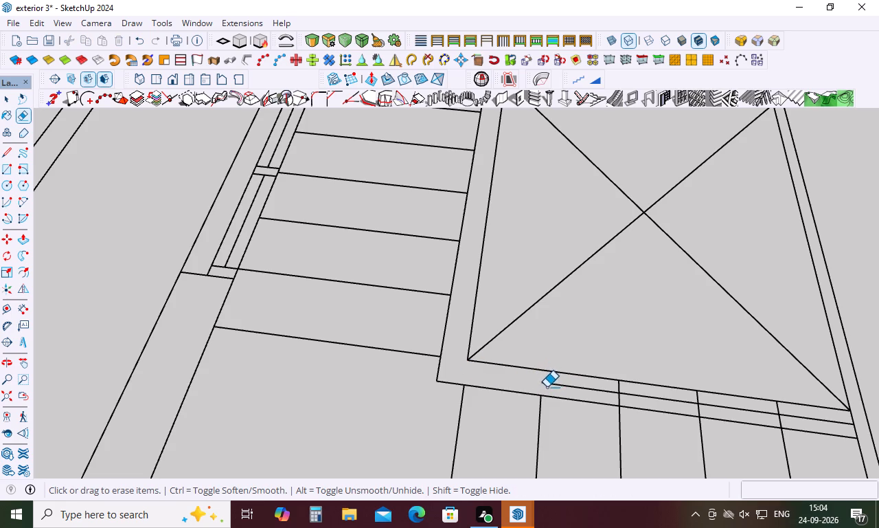
click(549, 384)
Erase the rest of the third flight's middle railing line, plus the second tread end crossing its railing band.
scroll(503, 344, down, 10)
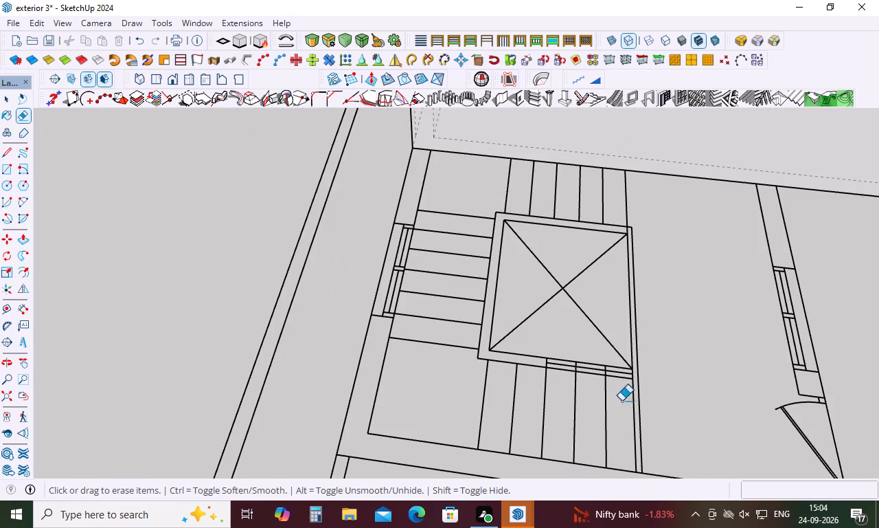
scroll(638, 394, up, 5)
scroll(518, 349, up, 6)
click(514, 349)
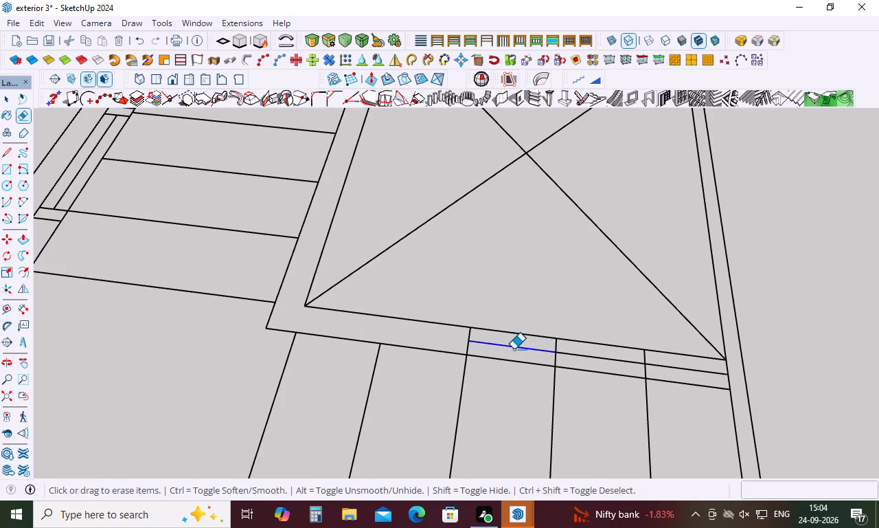
drag(472, 342, 465, 346)
drag(564, 355, 560, 371)
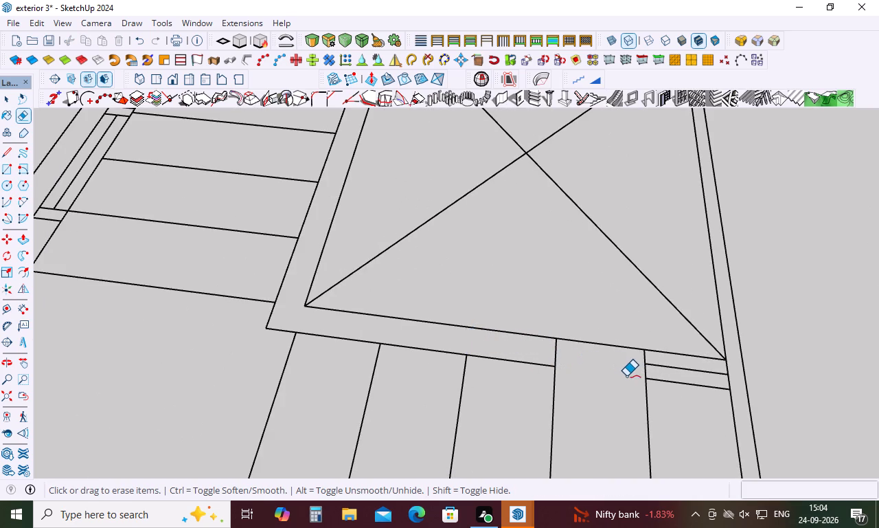
key(ctrl+z)
click(612, 359)
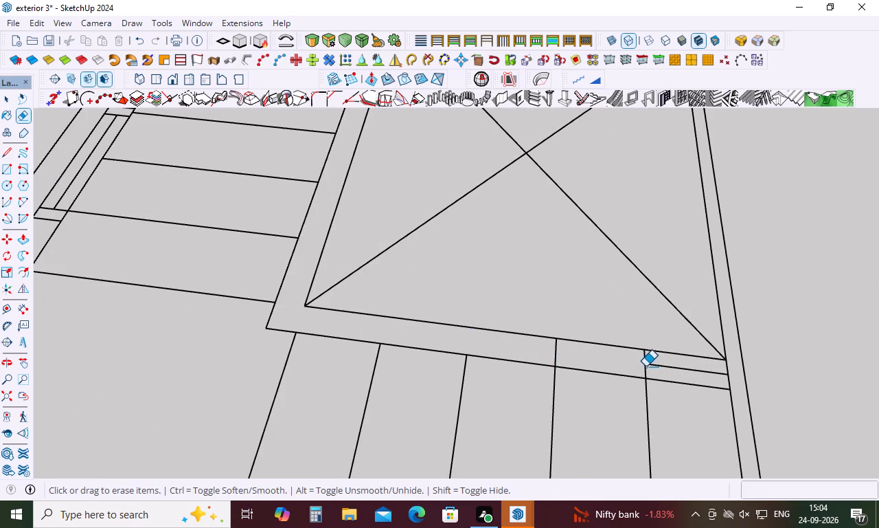
click(651, 365)
Push/Pull the end tread of the lower flight in the separate U-shaped stair plan up by 7".
scroll(551, 283, down, 10)
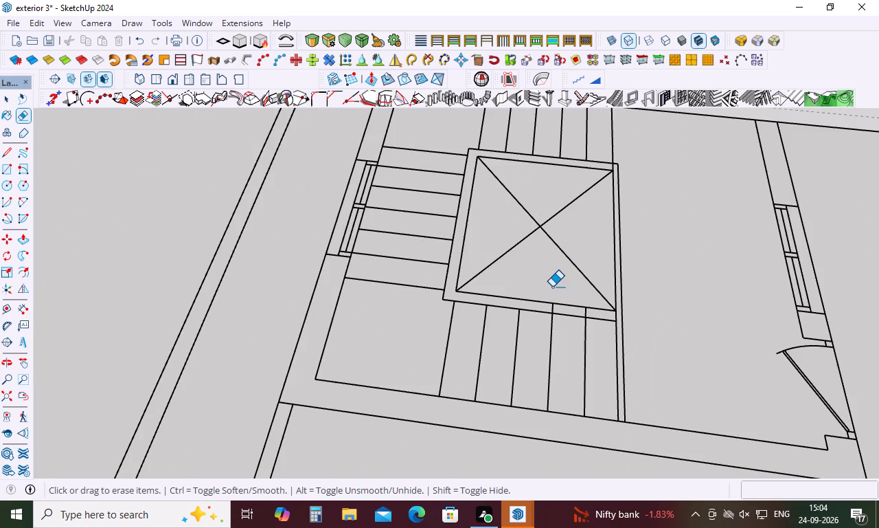
scroll(676, 342, down, 3)
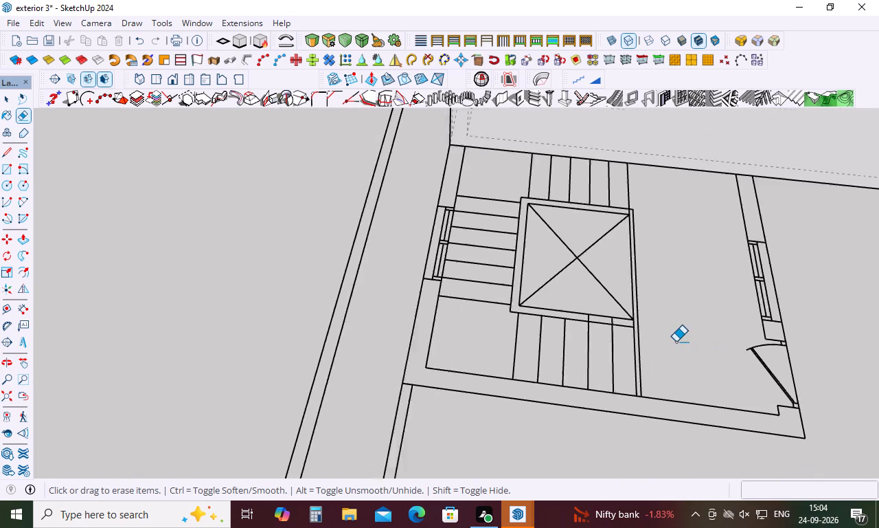
scroll(676, 342, down, 6)
scroll(577, 298, down, 16)
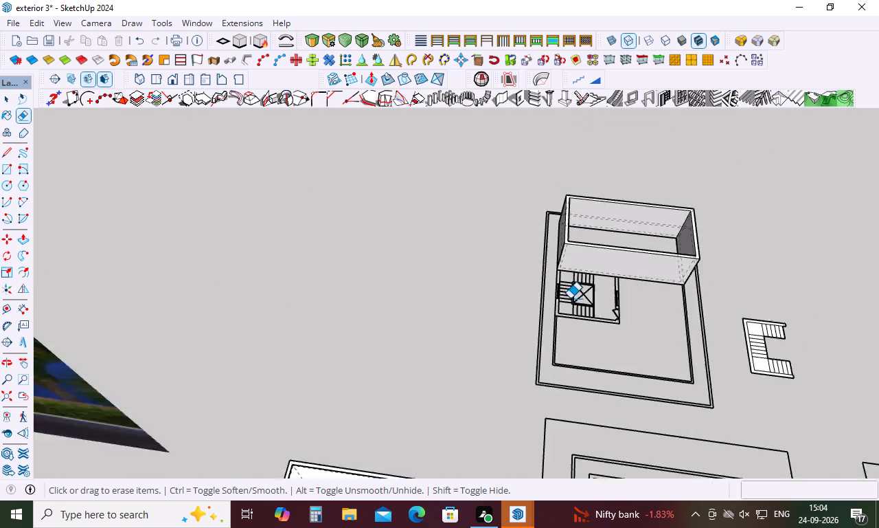
scroll(568, 299, down, 5)
scroll(695, 366, up, 20)
scroll(695, 366, up, 1)
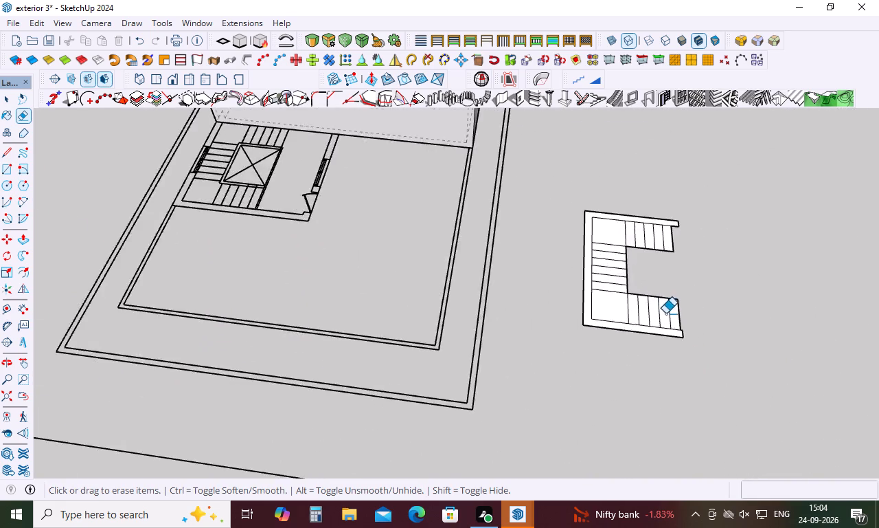
scroll(665, 313, up, 3)
key(Escape)
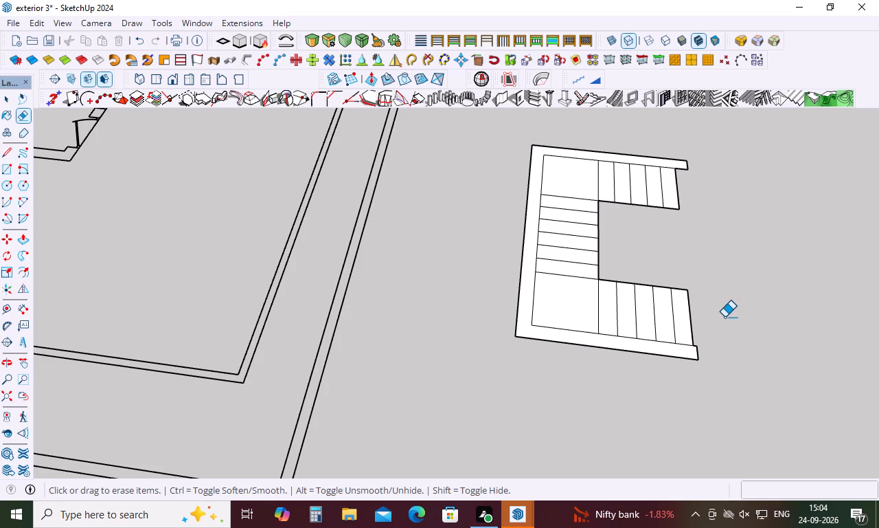
key(p)
click(682, 328)
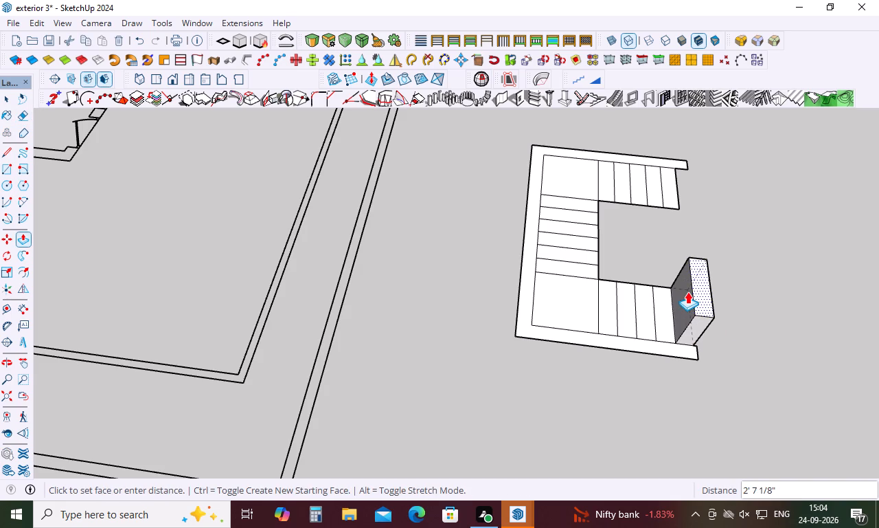
text(7")
key(Return)
key(Escape)
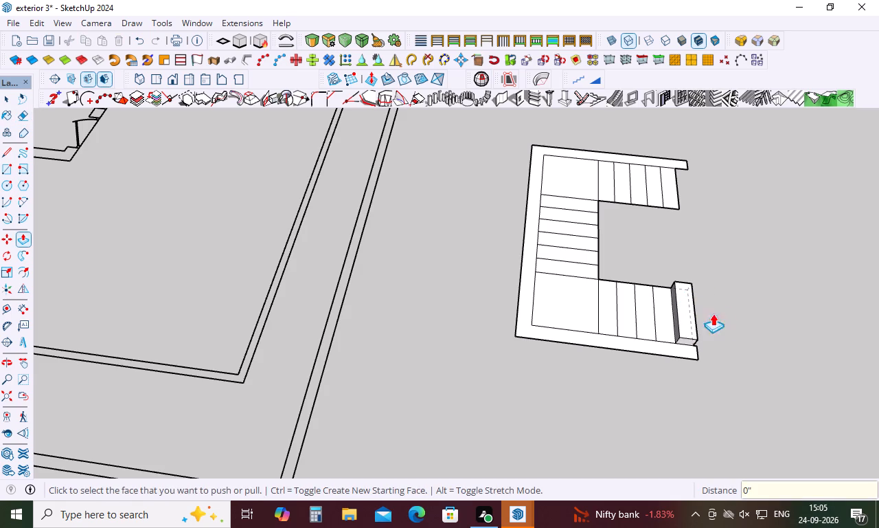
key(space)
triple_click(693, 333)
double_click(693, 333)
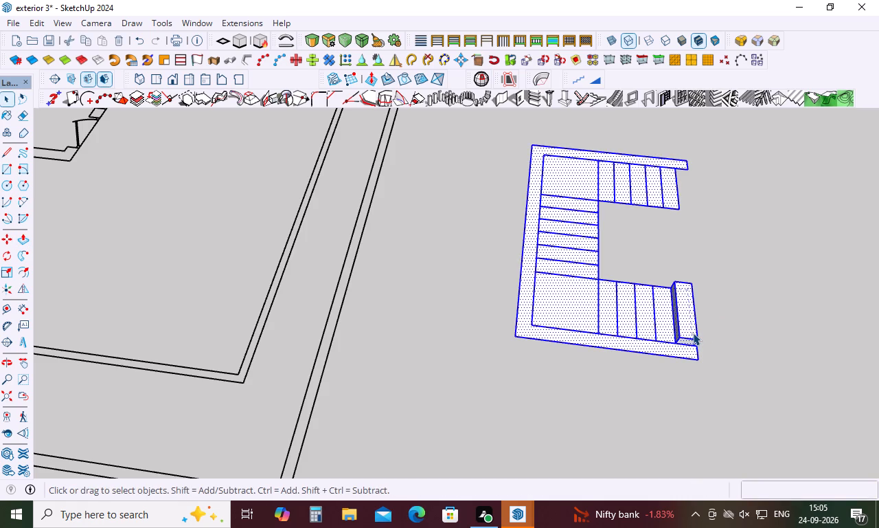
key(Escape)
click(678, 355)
Delete the four remaining tread faces beside the raised step, the adjoining corner landing face and the surrounding wall band face.
click(667, 331)
key(BackSpace)
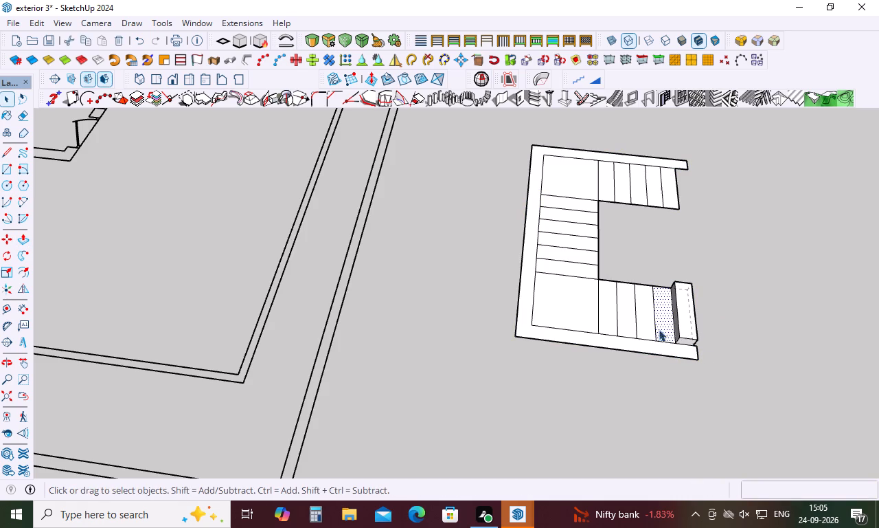
key(Delete)
click(648, 329)
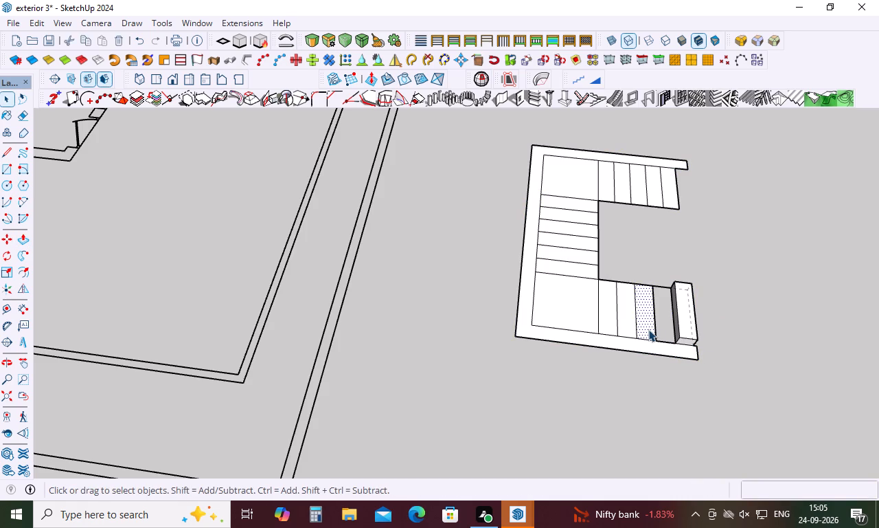
key(Delete)
click(628, 313)
key(Delete)
click(608, 318)
key(Delete)
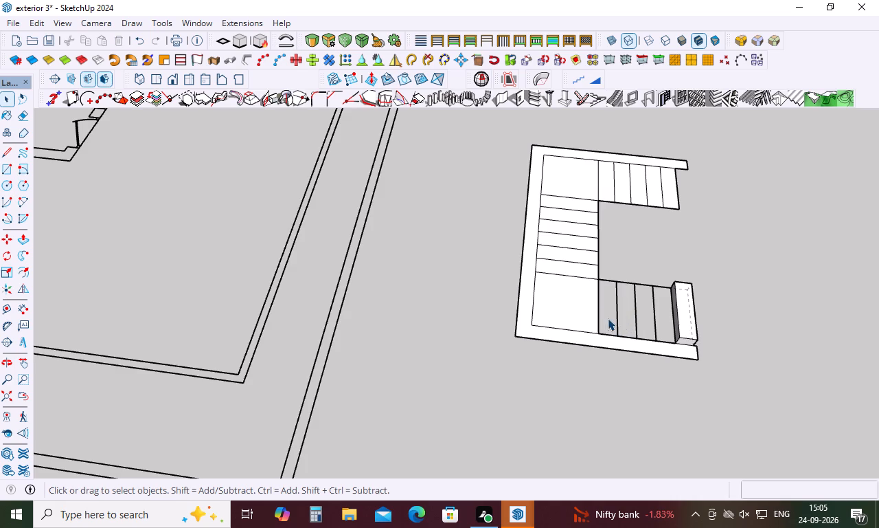
click(591, 305)
key(Delete)
click(604, 339)
key(Delete)
Delete the tread faces of the middle flight and the second corner landing's face, keeping their edges.
click(591, 269)
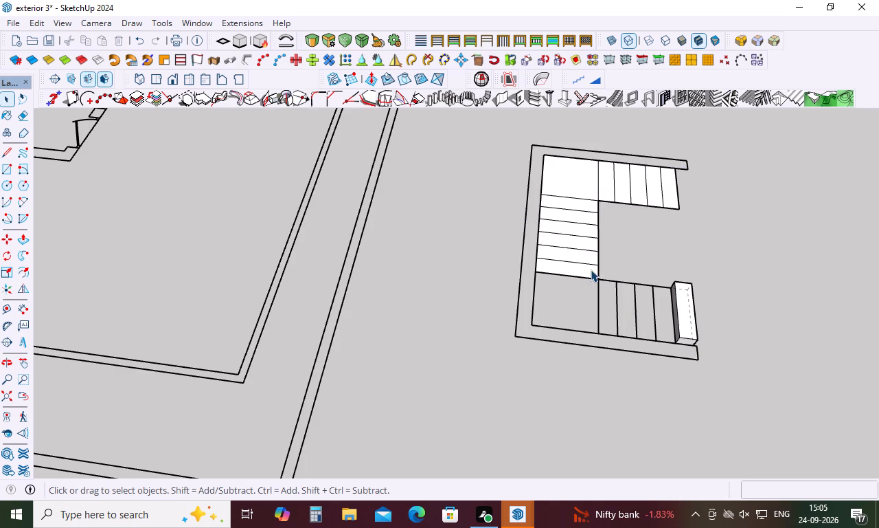
key(Delete)
click(586, 254)
key(Delete)
click(589, 243)
key(Delete)
click(591, 229)
key(Delete)
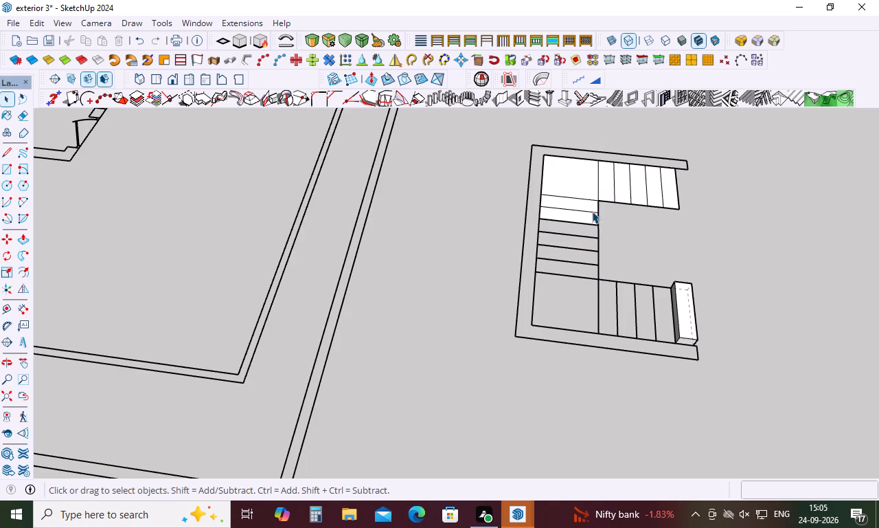
click(592, 211)
click(590, 216)
key(Delete)
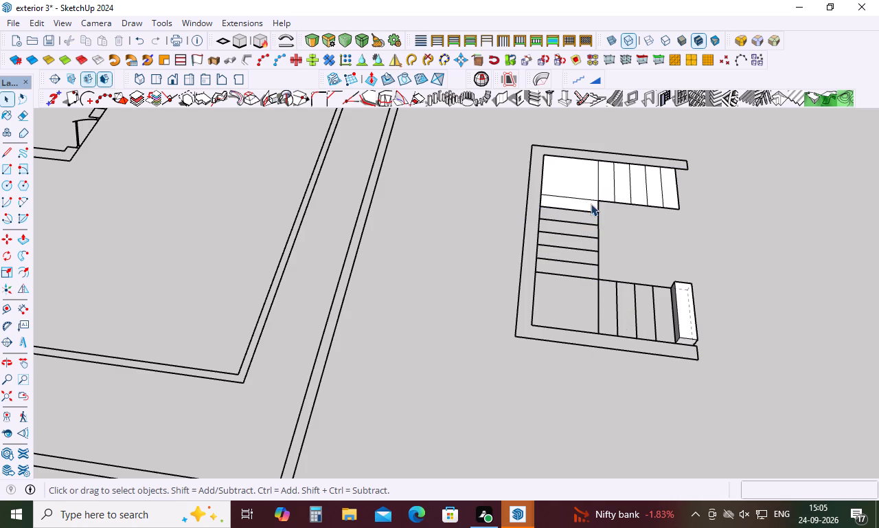
click(591, 203)
key(Delete)
click(584, 186)
key(Delete)
Delete the five tread faces of the upper flight in the U-shaped stair plan, keeping their edges.
click(606, 188)
key(Delete)
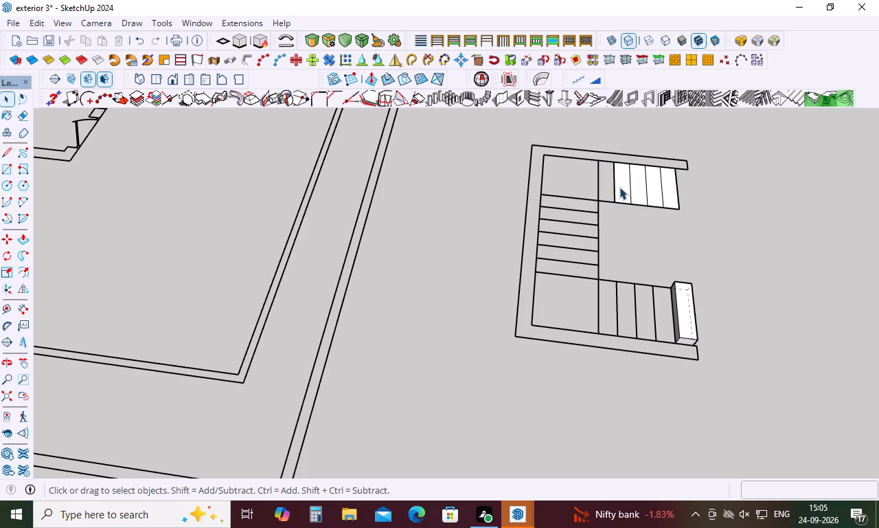
click(619, 187)
key(Delete)
click(639, 197)
key(Delete)
click(659, 192)
key(Delete)
click(675, 199)
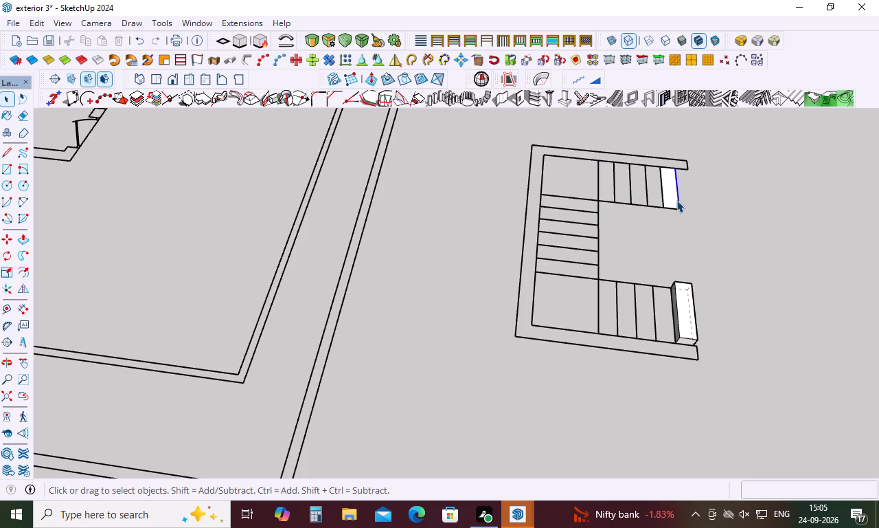
key(Delete)
key(ctrl+z)
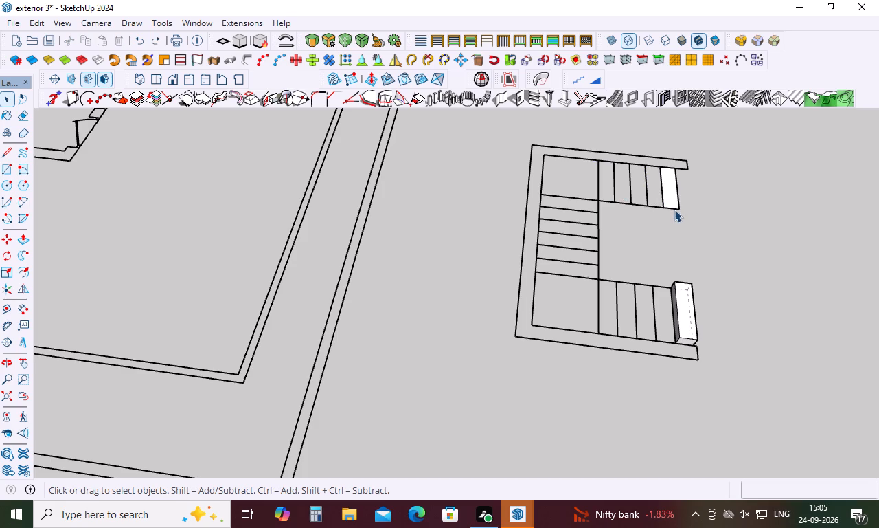
click(668, 198)
key(Delete)
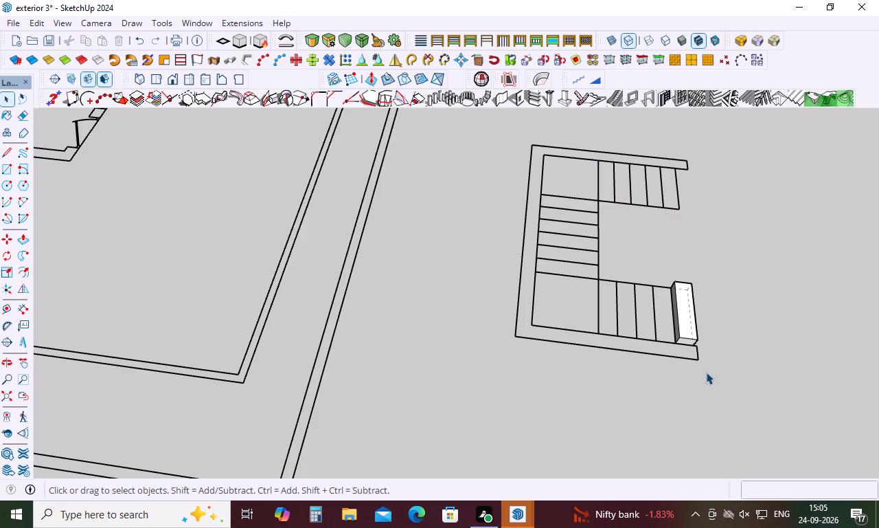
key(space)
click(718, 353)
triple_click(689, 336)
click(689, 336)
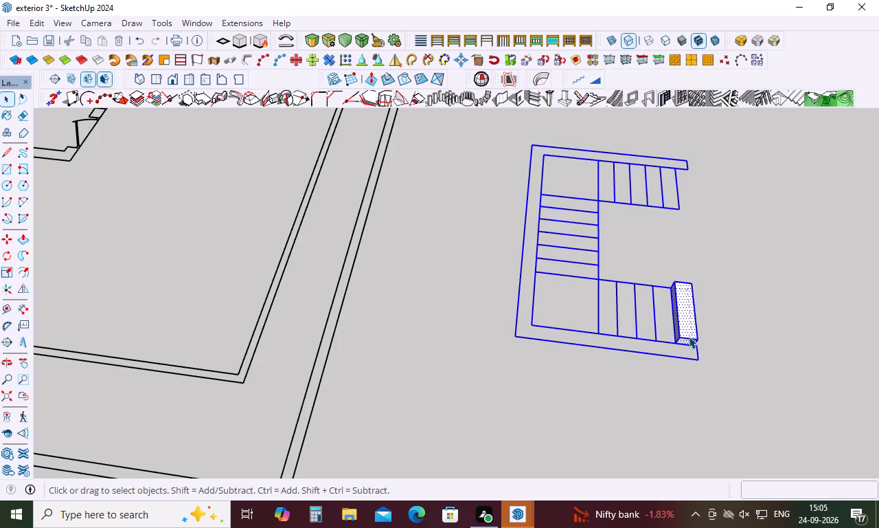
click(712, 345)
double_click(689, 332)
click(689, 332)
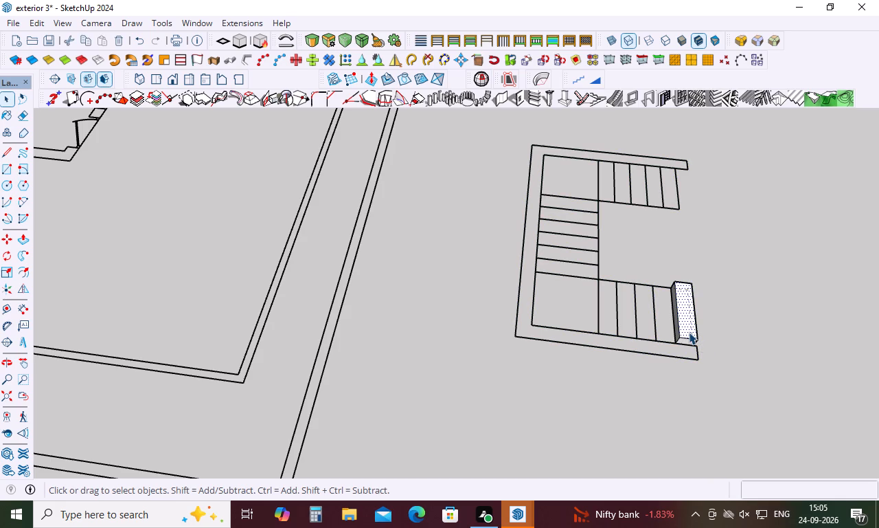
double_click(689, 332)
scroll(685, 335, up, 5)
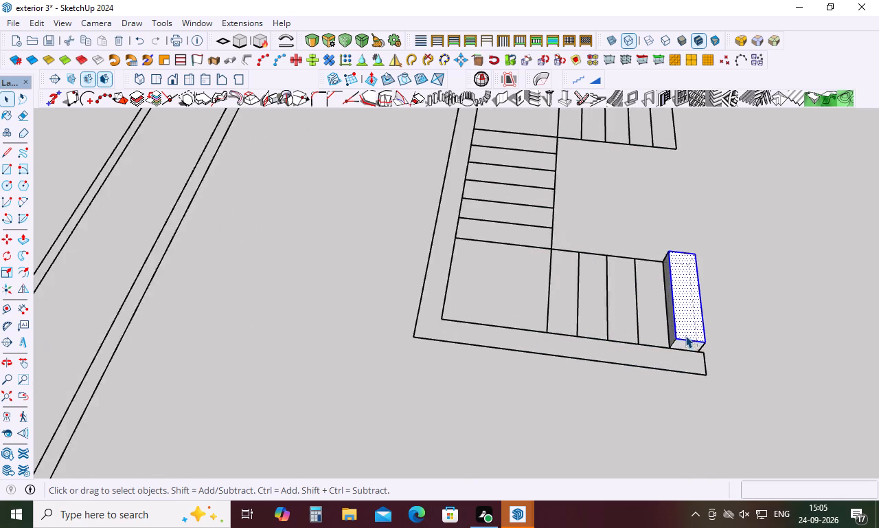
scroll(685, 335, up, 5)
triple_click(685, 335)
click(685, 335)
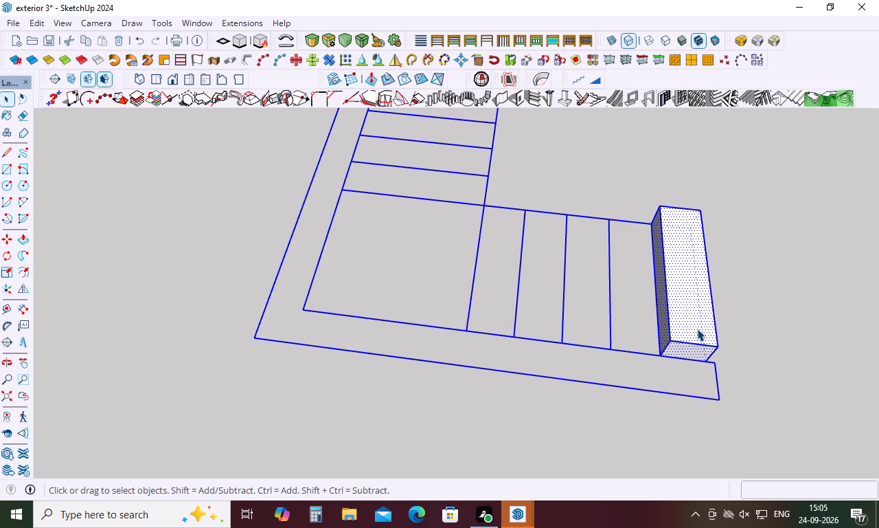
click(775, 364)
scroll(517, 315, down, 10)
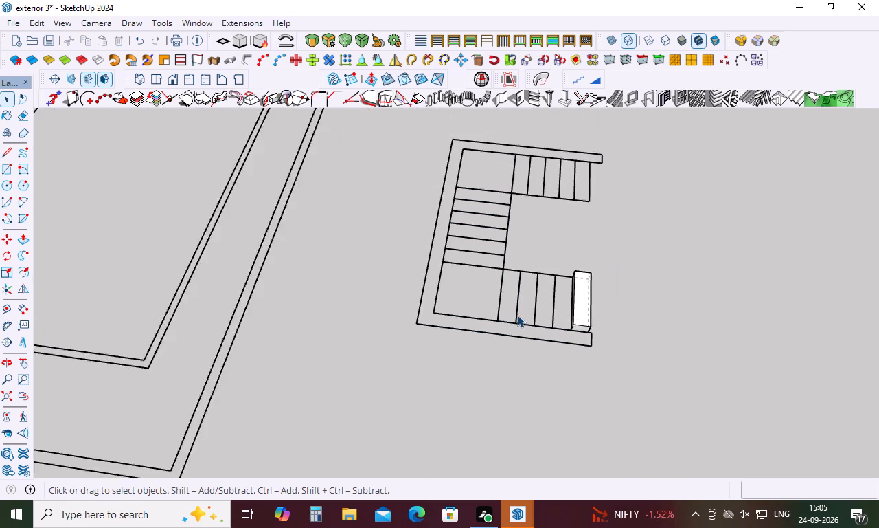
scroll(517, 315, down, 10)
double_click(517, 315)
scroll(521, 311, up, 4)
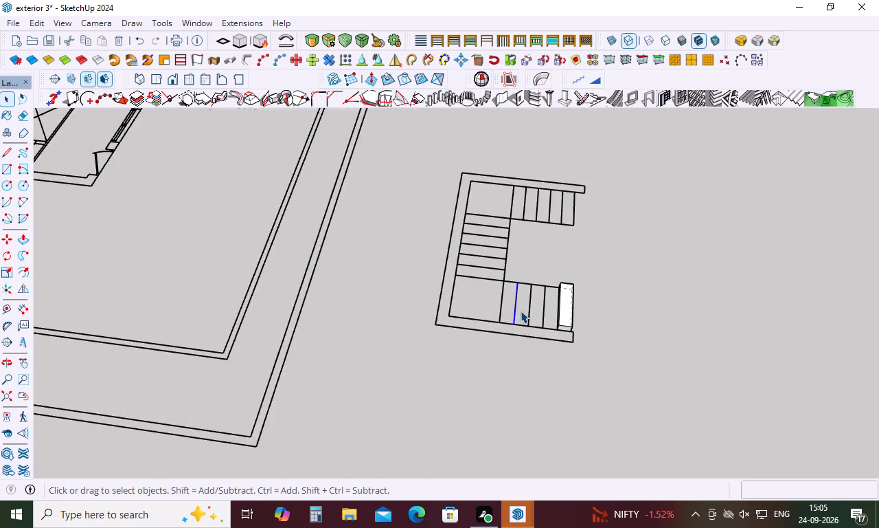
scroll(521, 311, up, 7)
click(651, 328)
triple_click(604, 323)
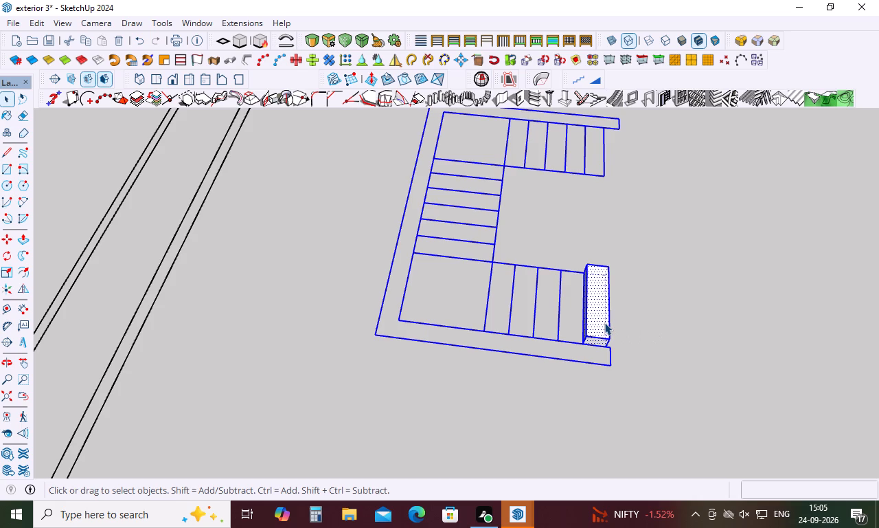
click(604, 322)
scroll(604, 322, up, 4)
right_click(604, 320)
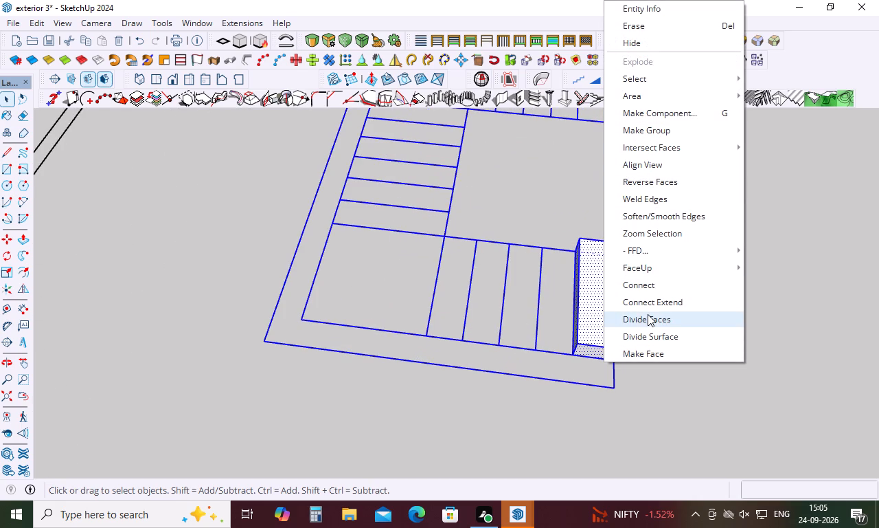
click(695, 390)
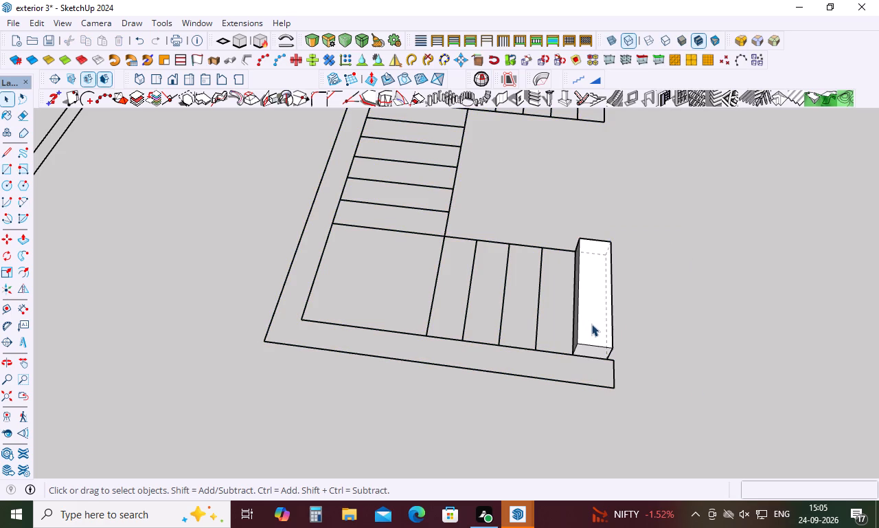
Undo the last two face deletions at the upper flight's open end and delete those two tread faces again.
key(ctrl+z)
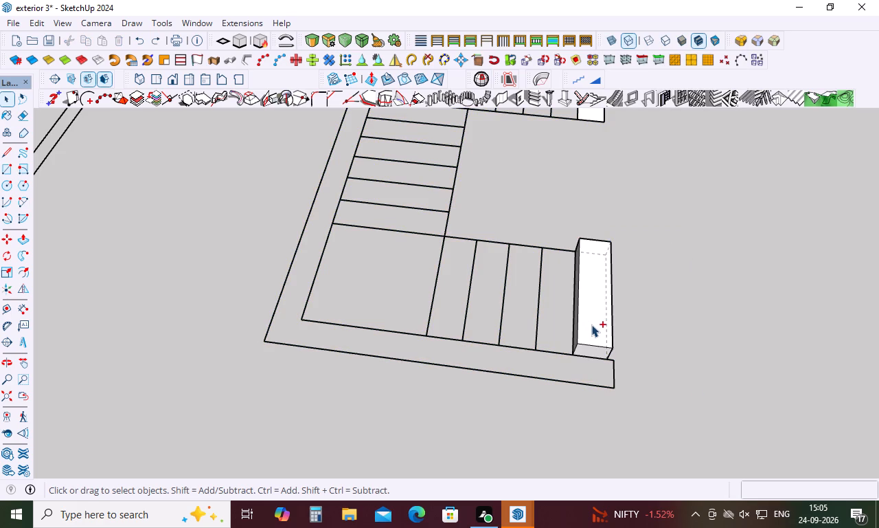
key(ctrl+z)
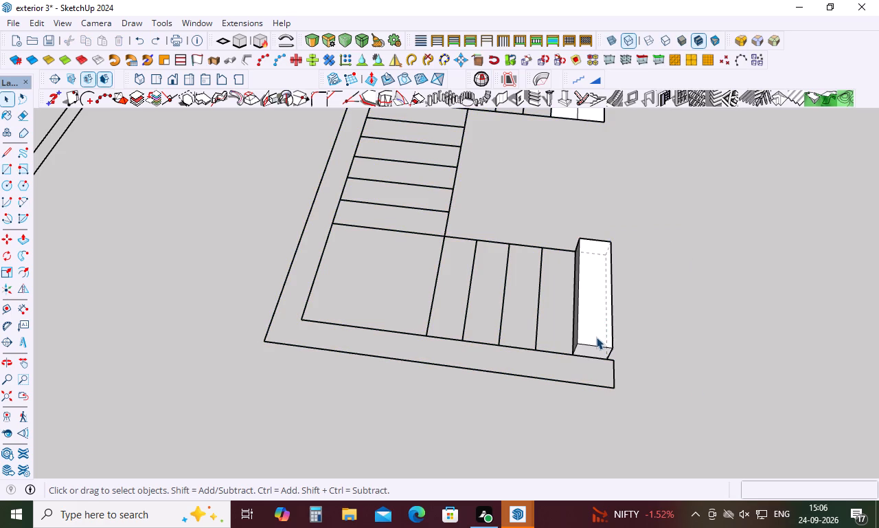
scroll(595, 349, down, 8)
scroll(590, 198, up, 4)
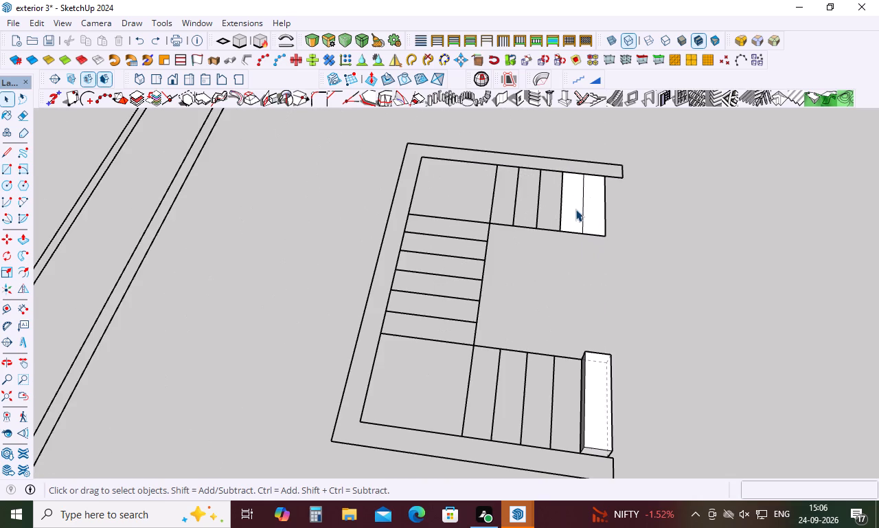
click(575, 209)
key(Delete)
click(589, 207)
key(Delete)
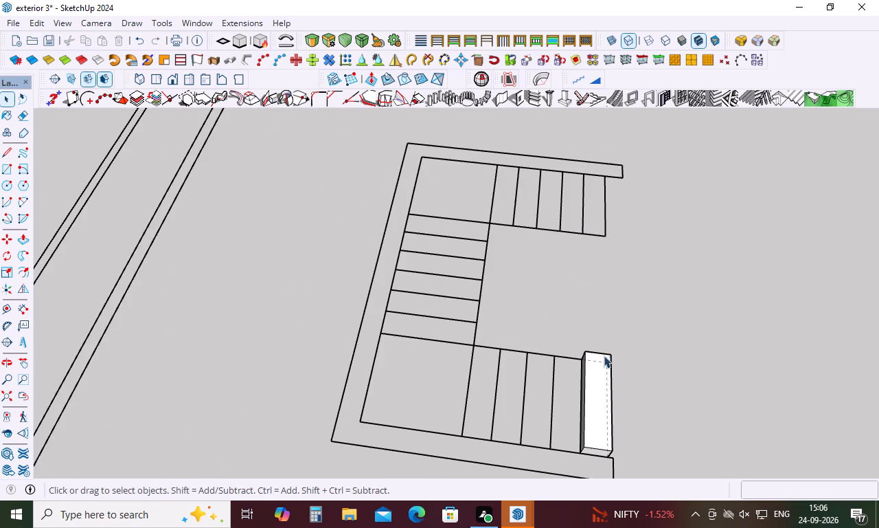
Delete the raised end step's top and base faces in the lower flight and erase its long upper edges.
click(595, 404)
key(Delete)
click(595, 403)
key(Delete)
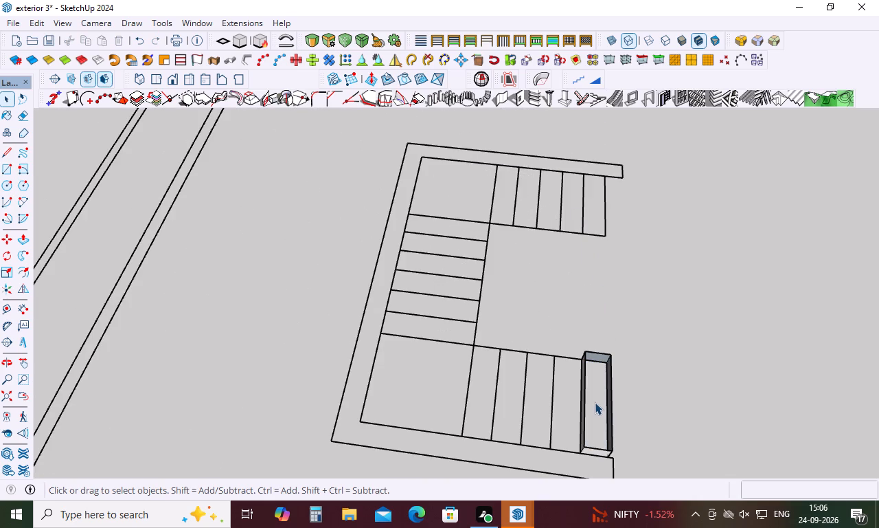
key(e)
click(592, 401)
click(588, 402)
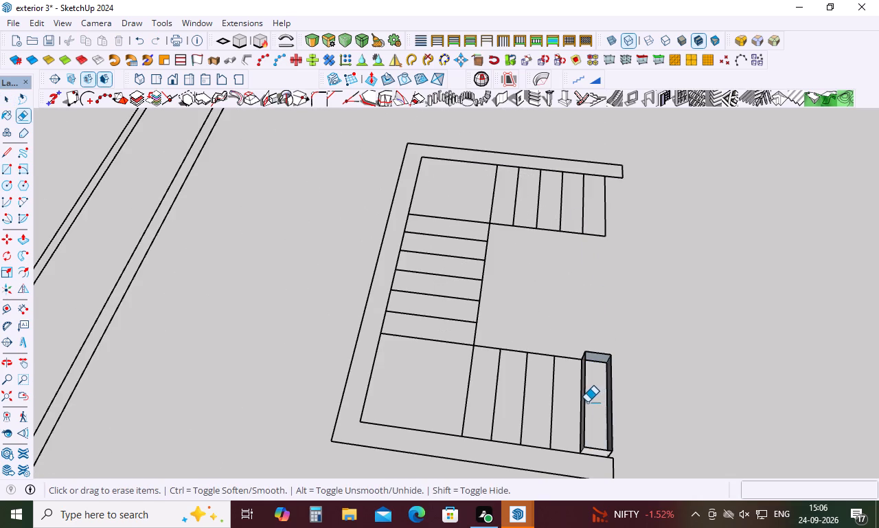
click(583, 403)
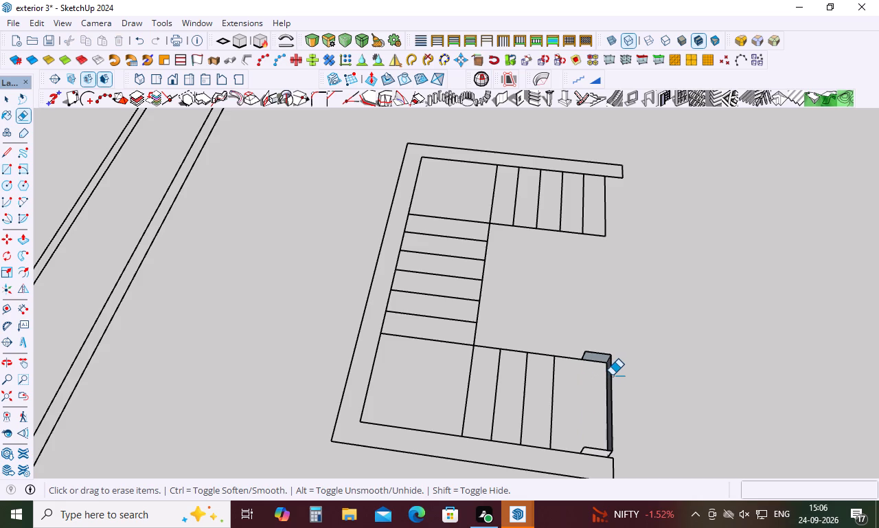
click(612, 375)
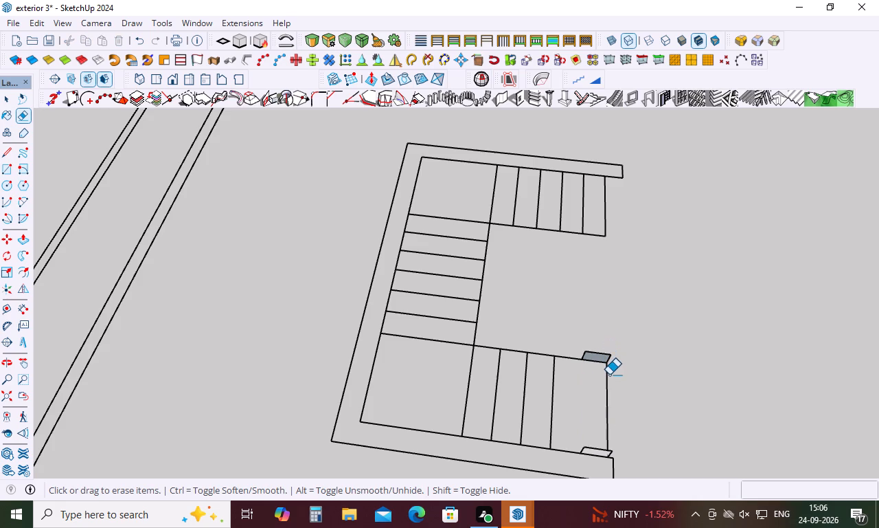
Redraw the 3' 3" line across the lower flight between the end tread and the neighbouring tread.
key(l)
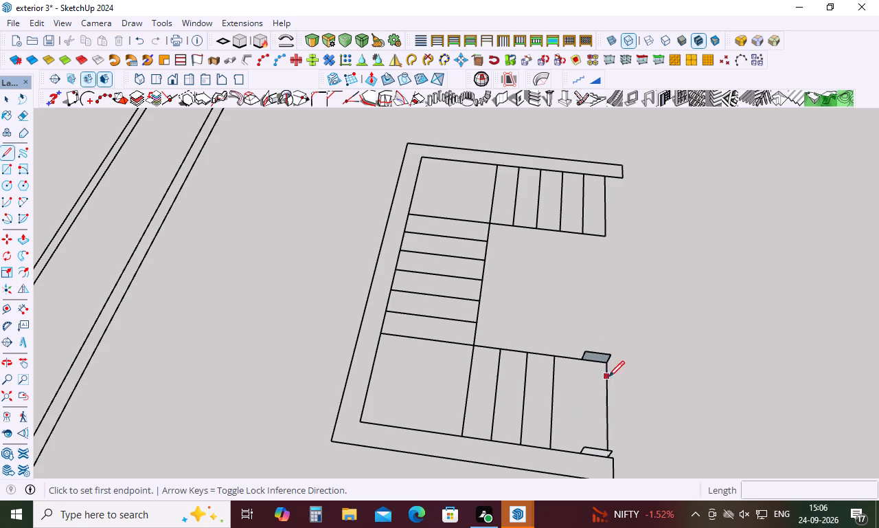
click(581, 362)
click(578, 456)
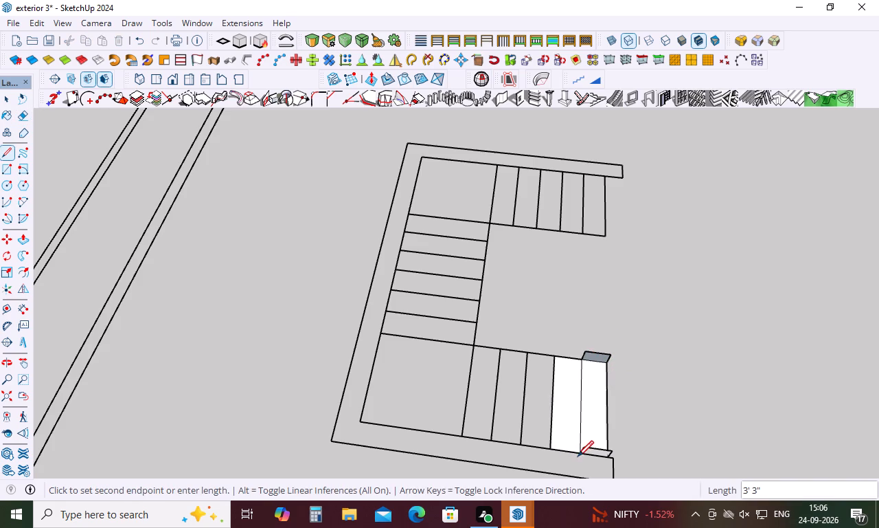
key(space)
Erase the leftover upright and top edges of the raised step at both ends of the end tread.
key(e)
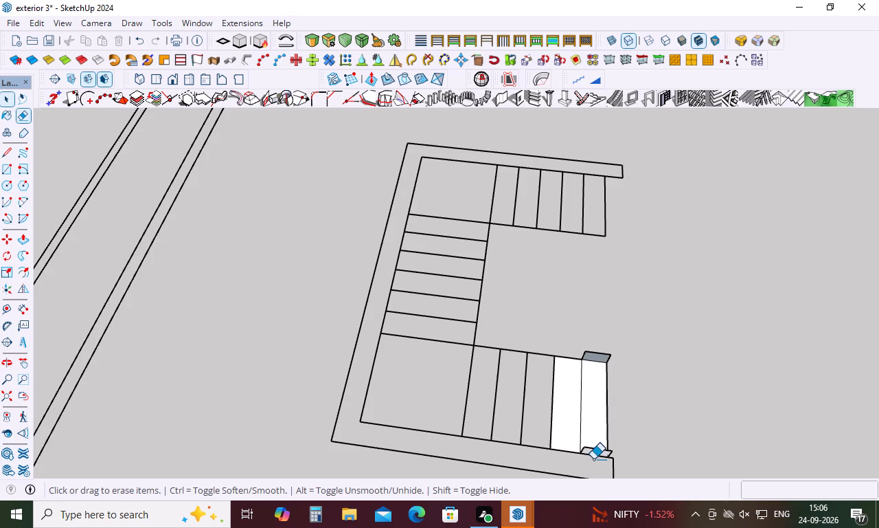
click(597, 453)
click(600, 452)
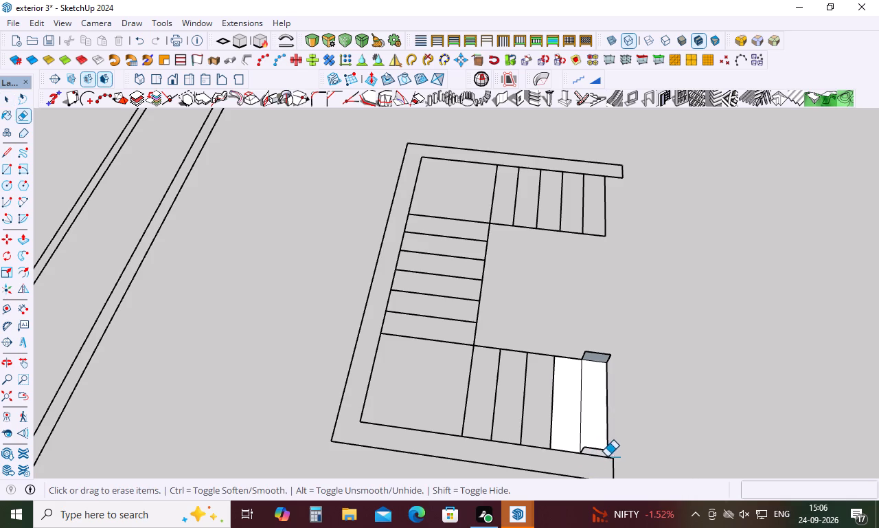
scroll(604, 472, up, 12)
click(624, 424)
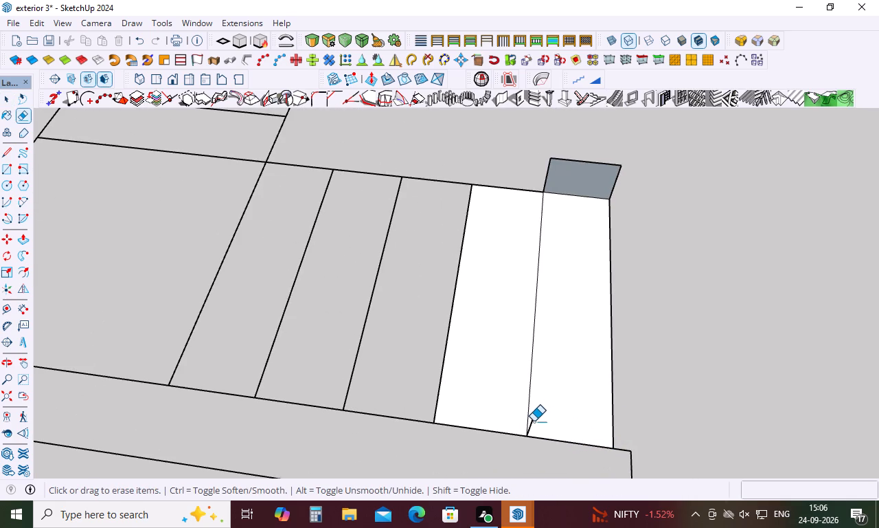
click(534, 419)
click(621, 166)
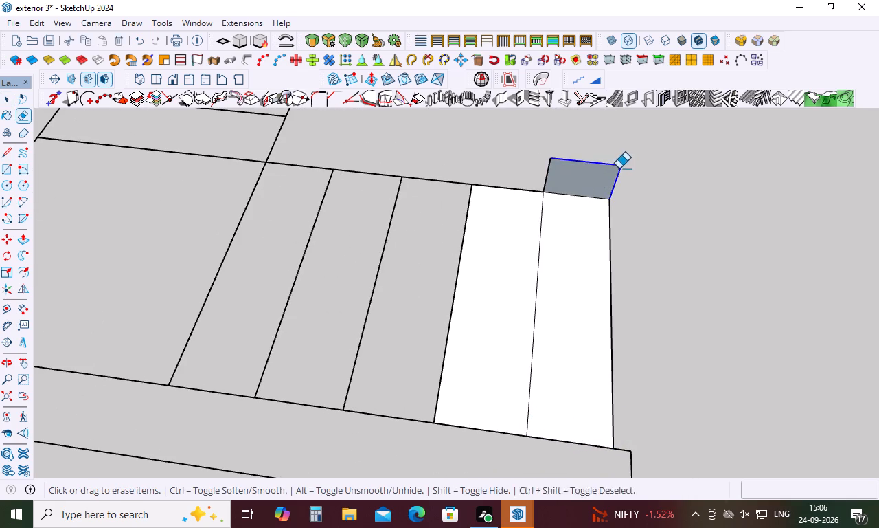
drag(561, 165, 533, 176)
Delete the faces of the lower flight's two outermost treads, keeping their edges.
key(space)
click(583, 278)
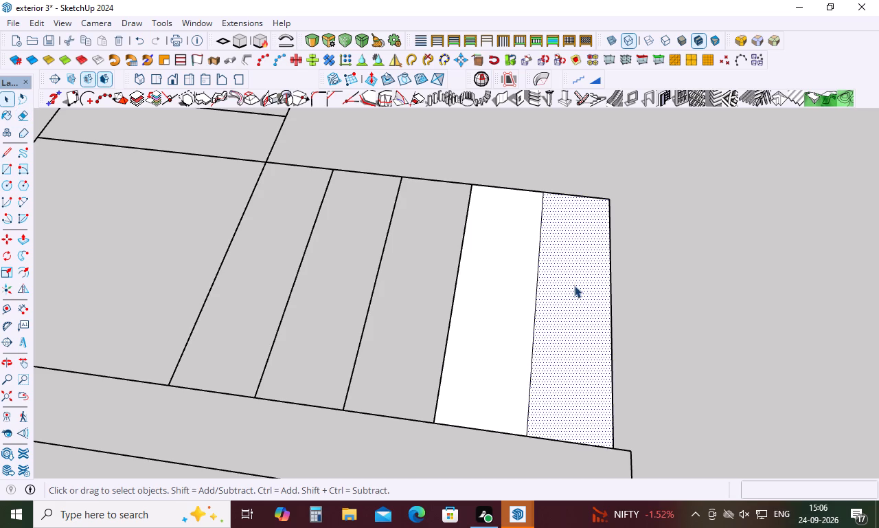
key(Delete)
click(490, 313)
key(Delete)
scroll(512, 307, down, 5)
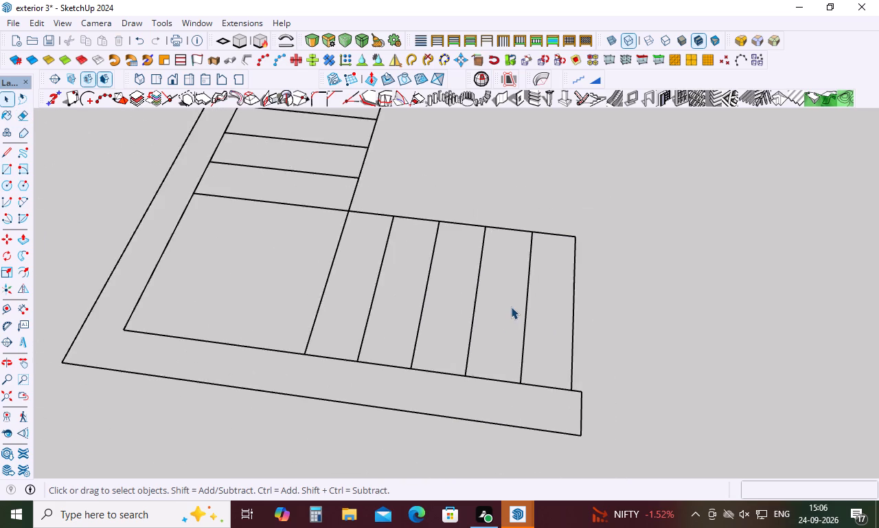
scroll(510, 307, down, 2)
key(Escape)
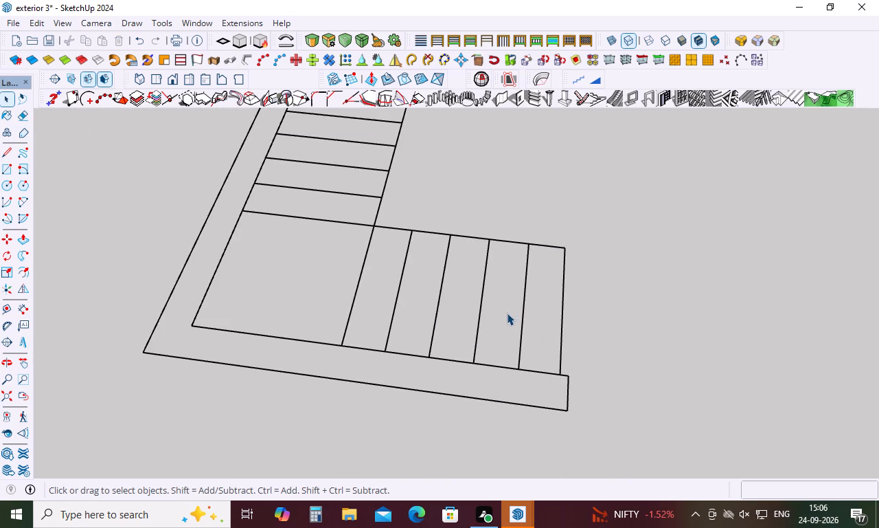
Measure the outer edge of the lower flight's end tread with the Dimension tool.
click(25, 309)
click(558, 373)
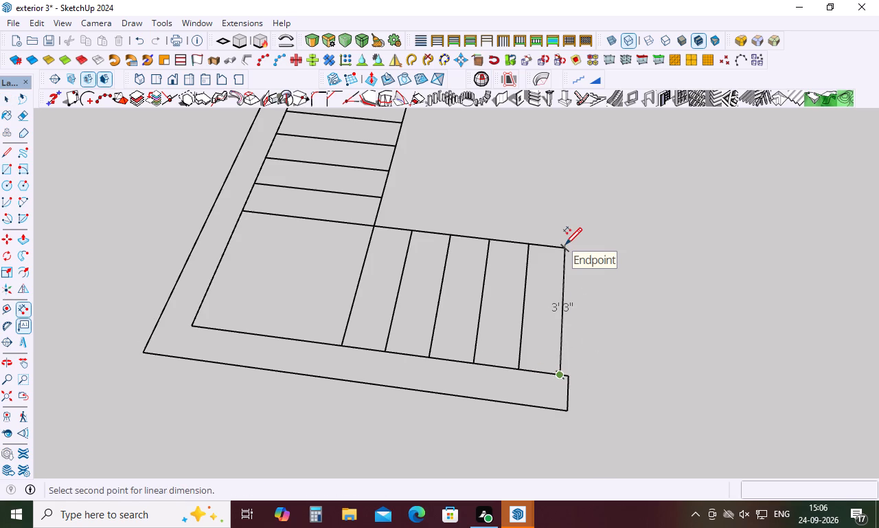
key(space)
key(space)
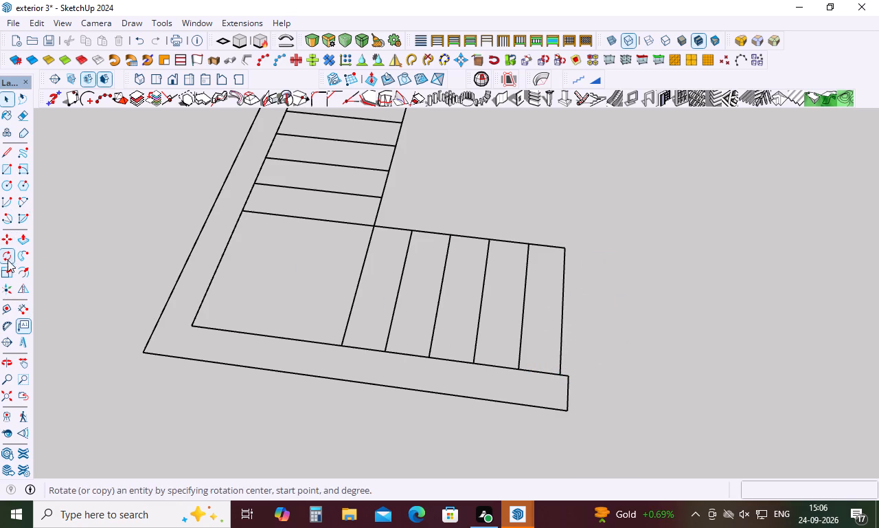
click(23, 308)
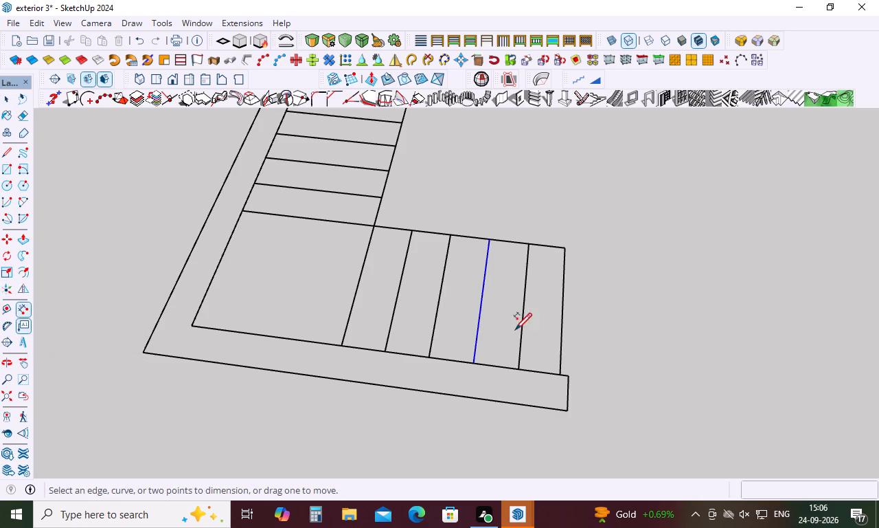
click(515, 369)
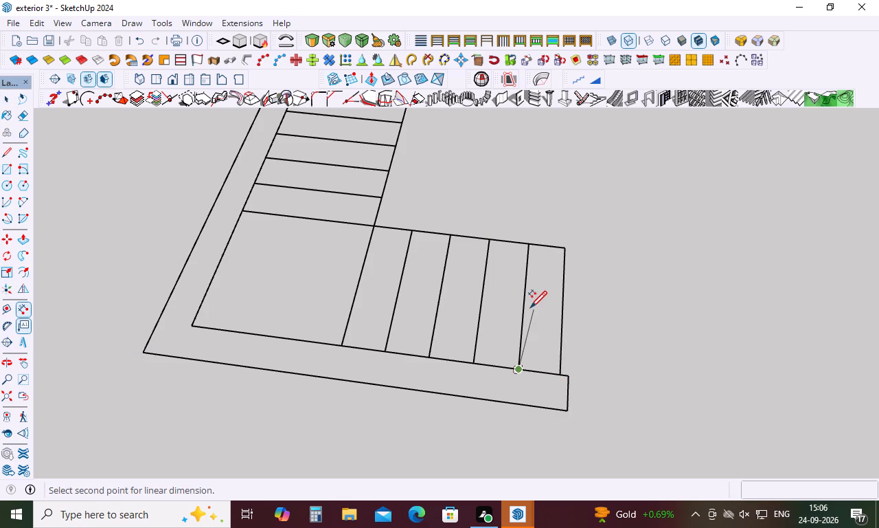
scroll(530, 307, down, 8)
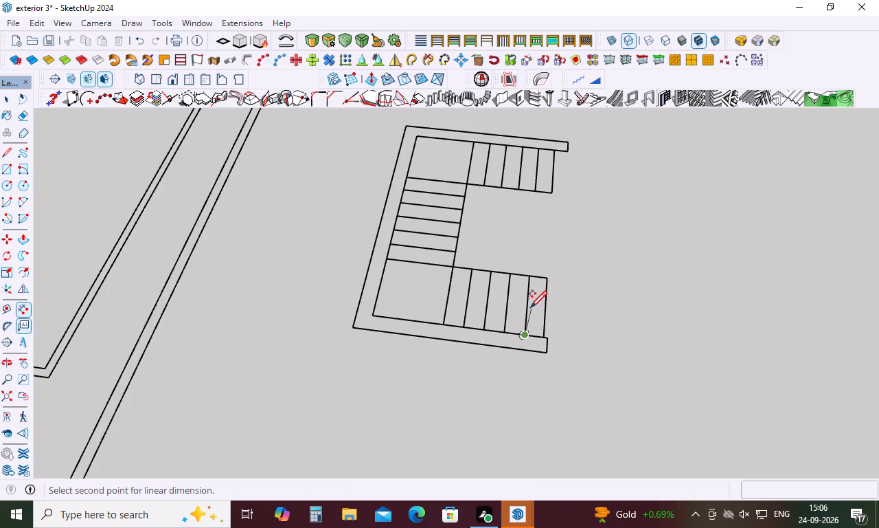
key(Escape)
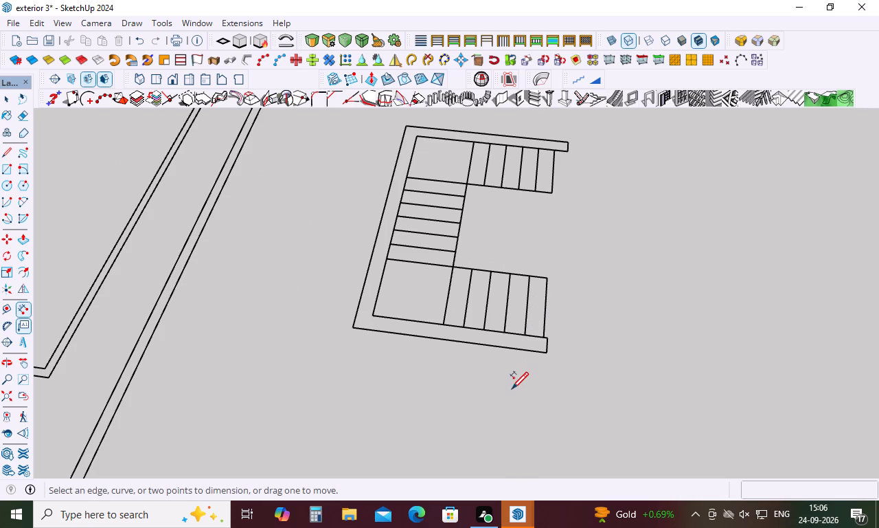
Draw a 10" by 3'3" rectangle on the ground beside the stair plan.
key(r)
click(475, 416)
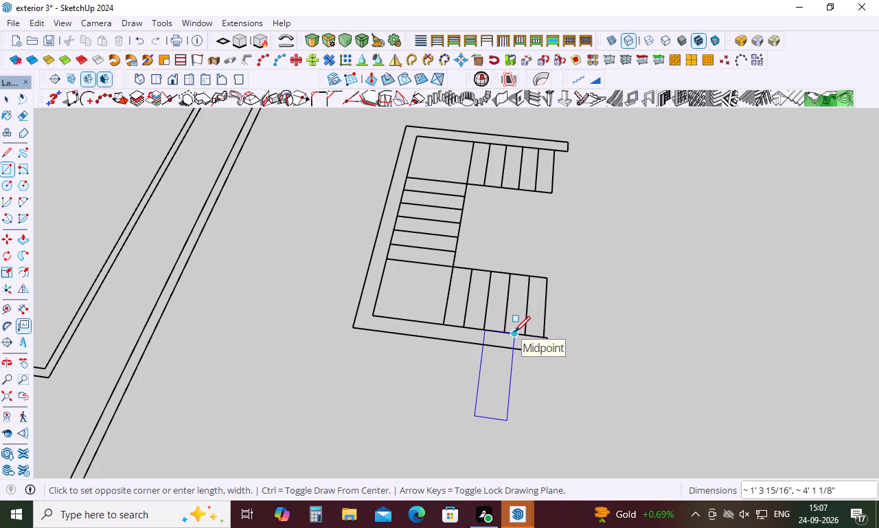
key(Escape)
click(657, 428)
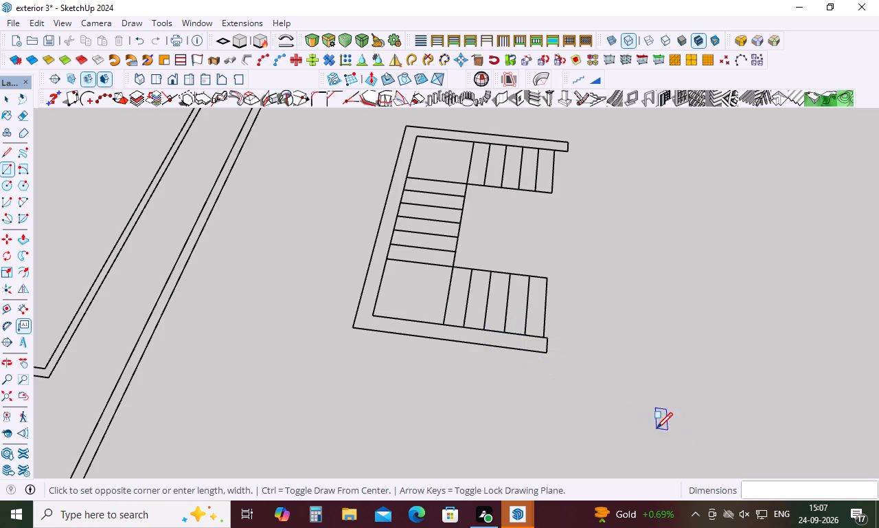
text(10)
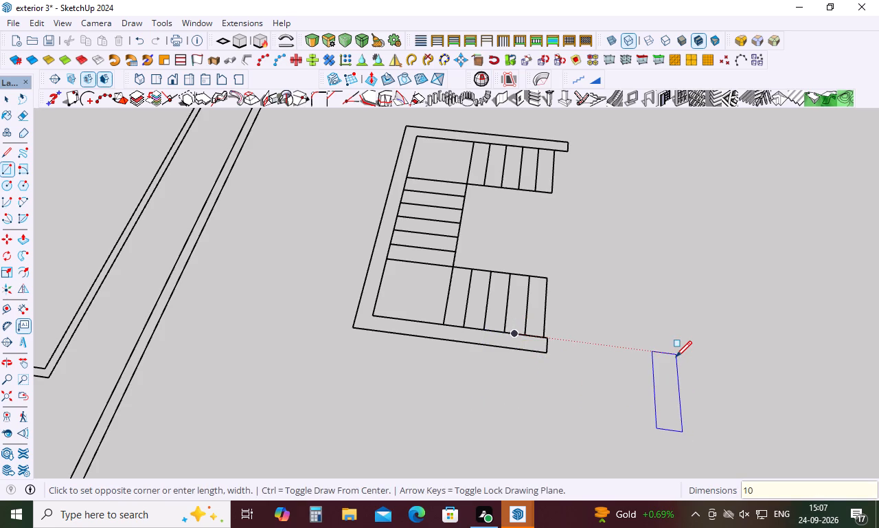
key(shift+quotedbl)
text(,3'3")
key(Return)
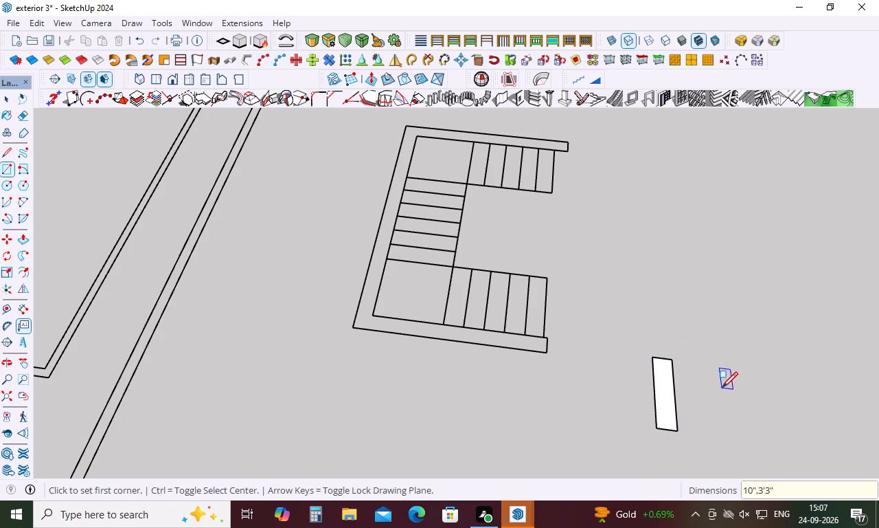
key(space)
key(BackSpace)
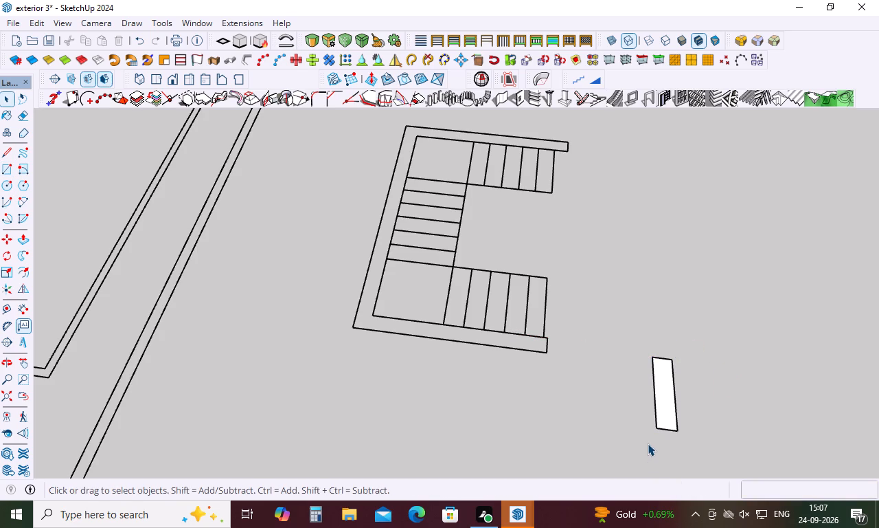
key(Escape)
Push/Pull the rectangle up 7" into a solid step block and hide its back edges.
key(p)
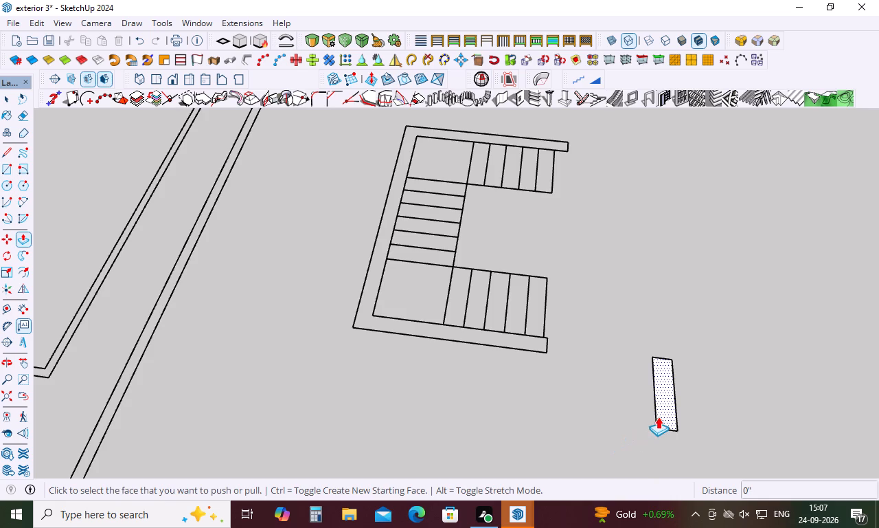
click(659, 416)
key(7)
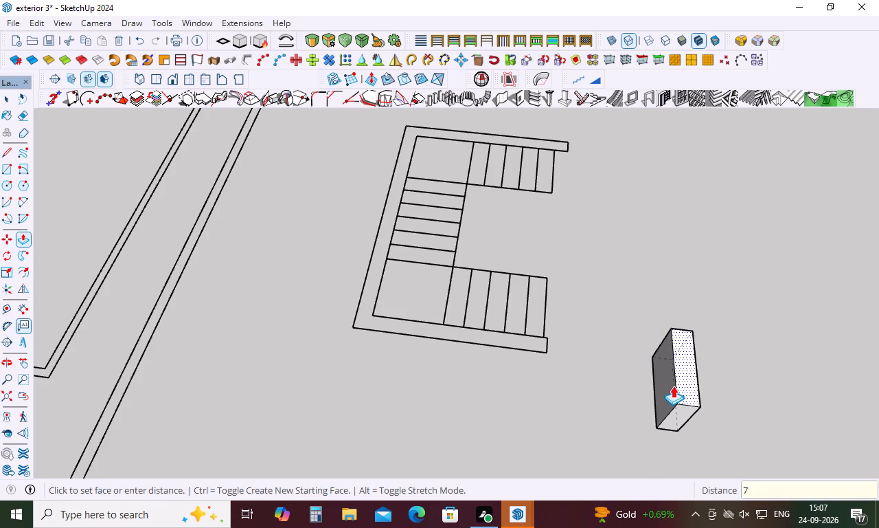
key(shift+quotedbl)
key(Return)
key(space)
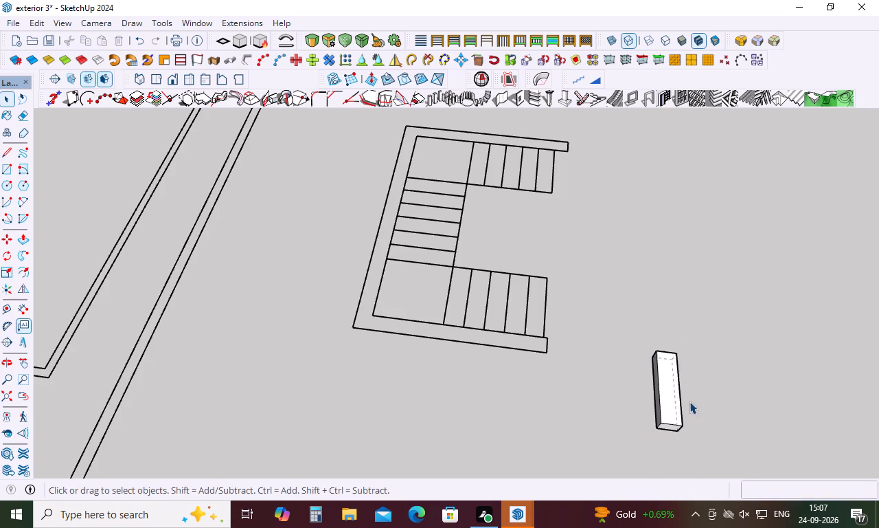
key(k)
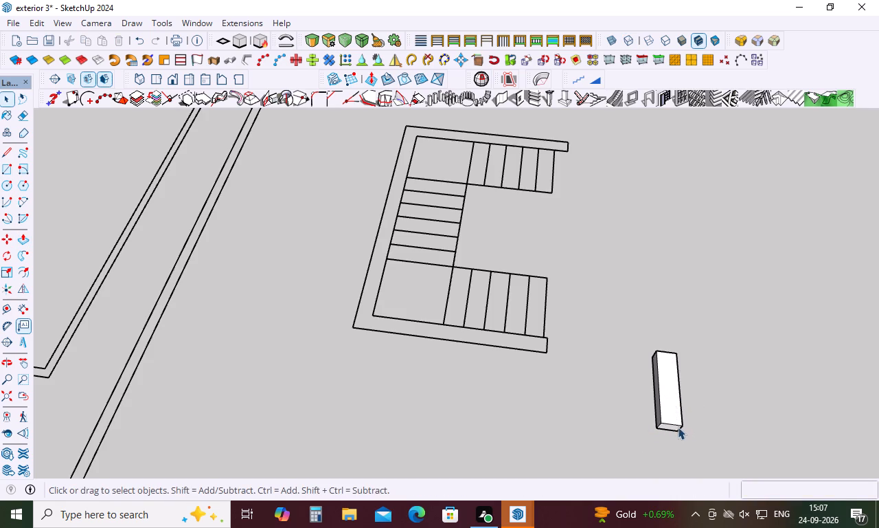
Turn the whole step block into a component, keeping the default settings.
triple_click(671, 417)
triple_click(671, 417)
right_click(671, 408)
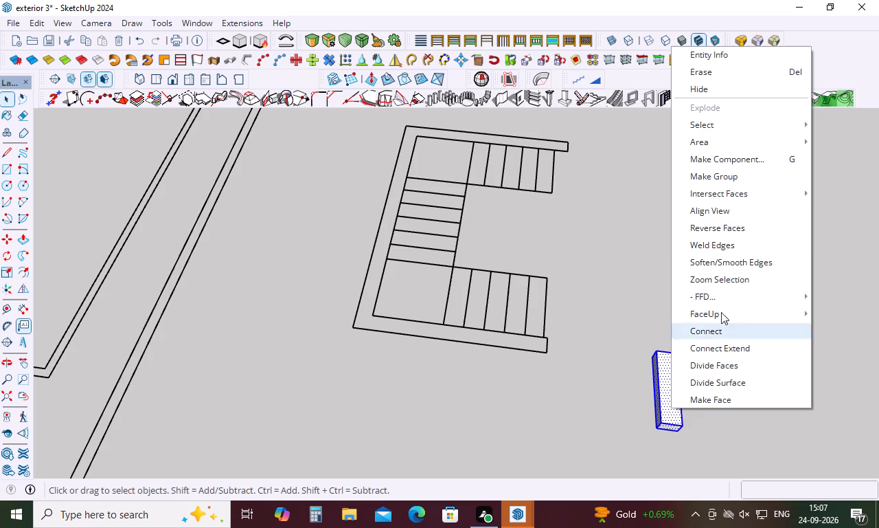
click(761, 162)
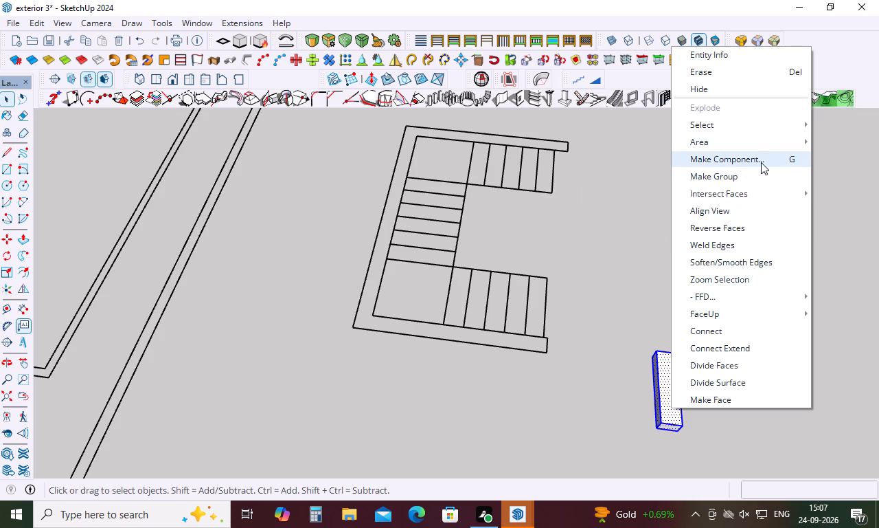
click(466, 421)
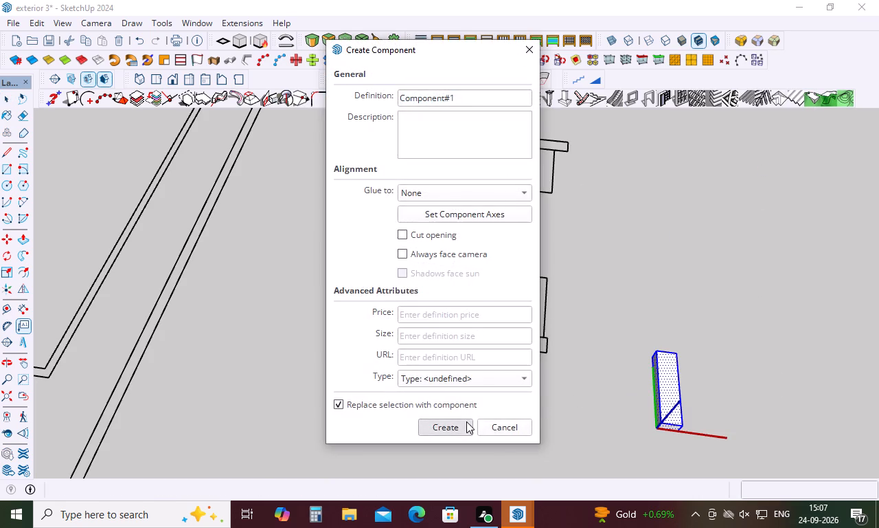
Move the step component by its bottom corner onto the corner of the lower flight's end tread.
key(m)
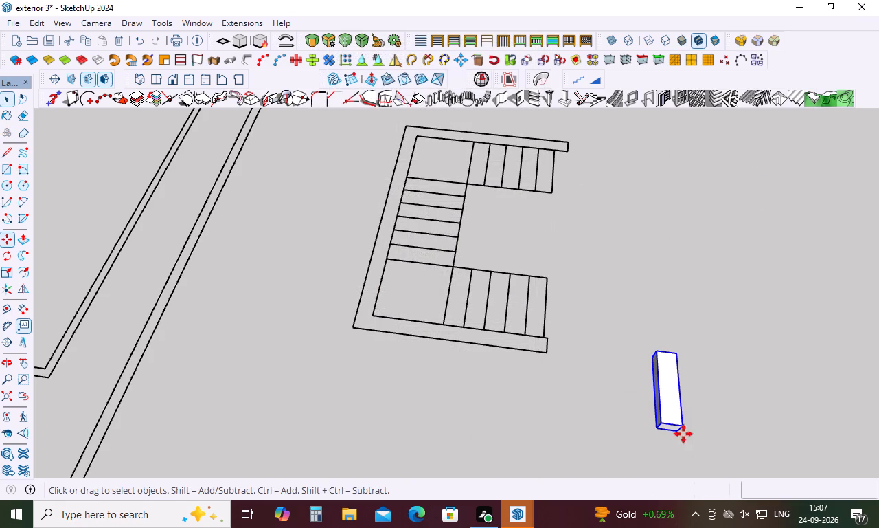
click(656, 429)
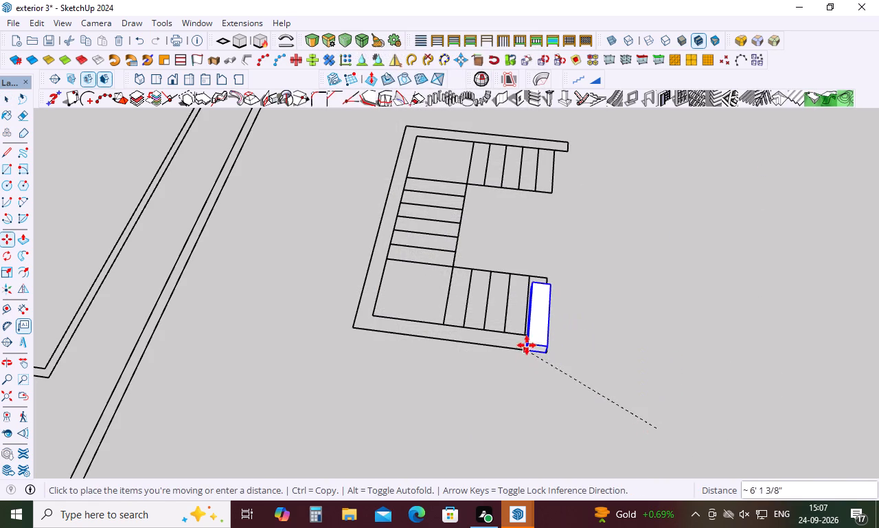
scroll(525, 334, up, 4)
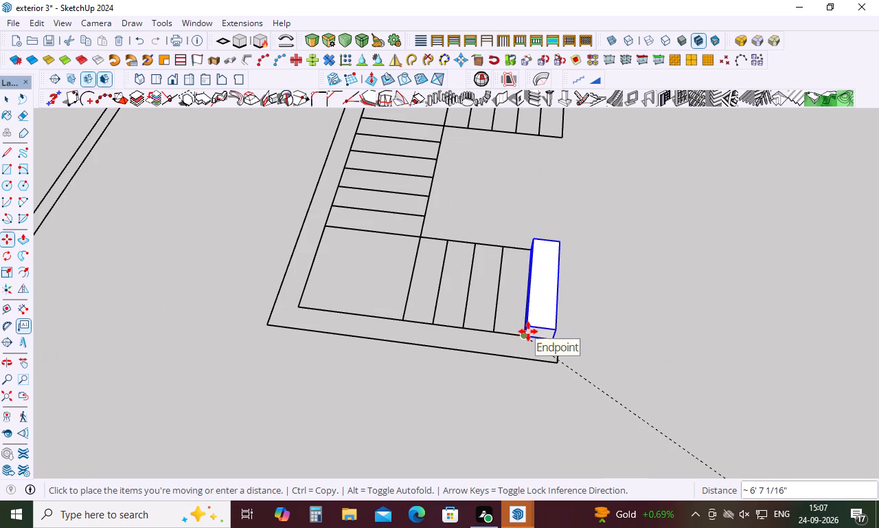
click(527, 333)
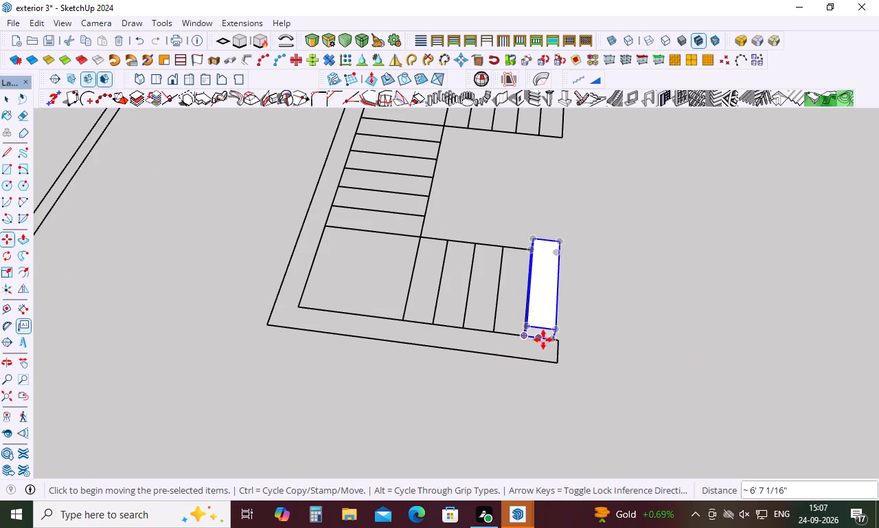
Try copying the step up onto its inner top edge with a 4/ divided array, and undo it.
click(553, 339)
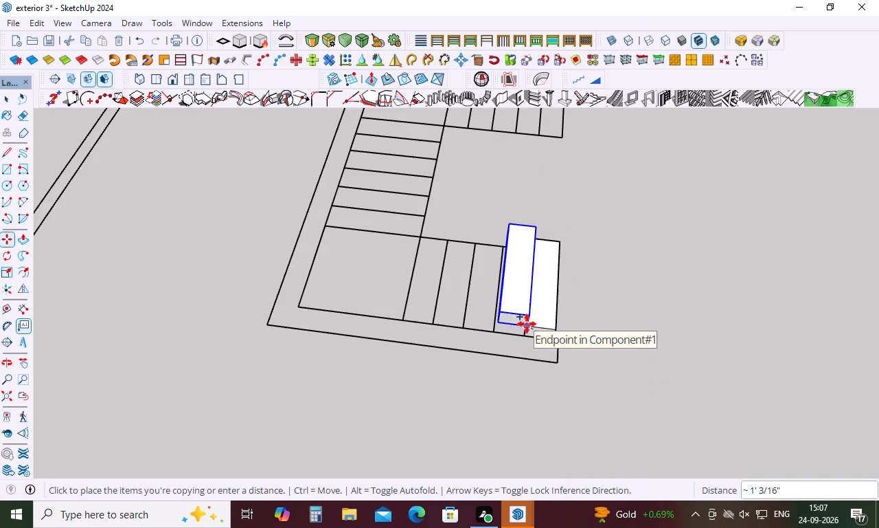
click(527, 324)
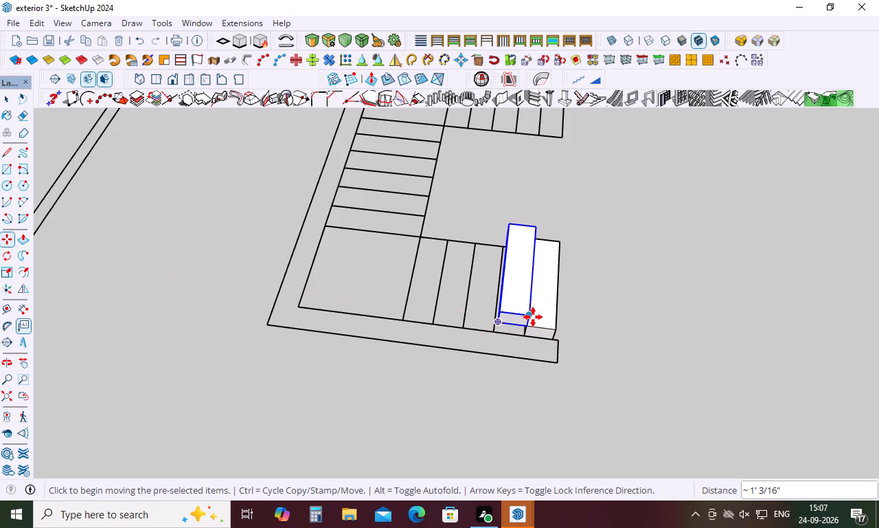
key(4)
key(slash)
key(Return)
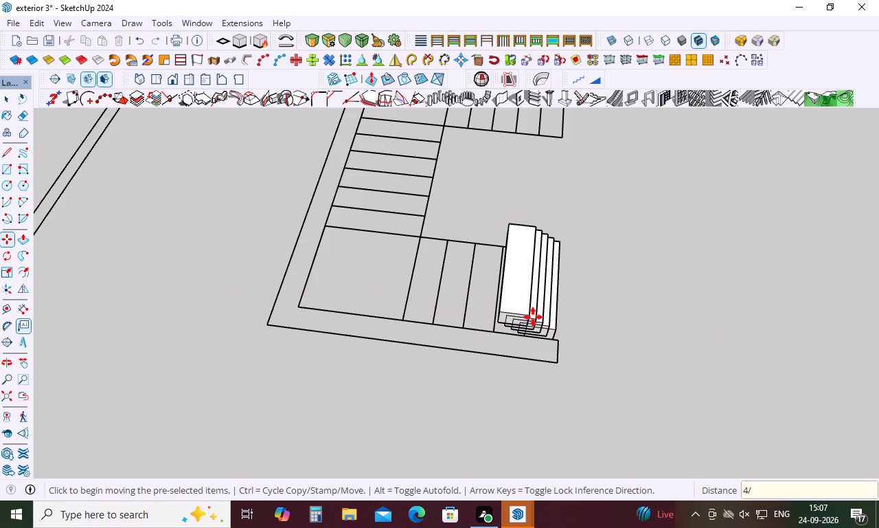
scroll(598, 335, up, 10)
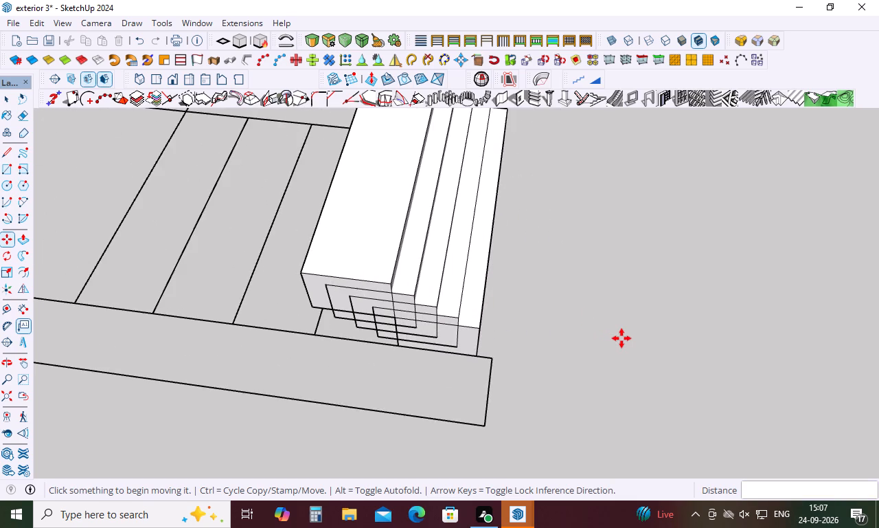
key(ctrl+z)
Copy the step up and inward onto its own inner top corner, and repeat the copy 4x along the lower flight.
click(476, 355)
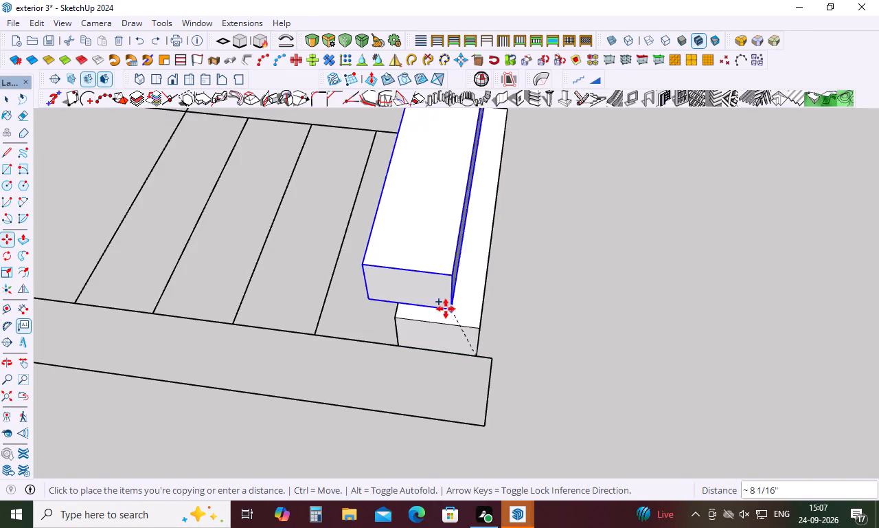
click(396, 322)
key(4)
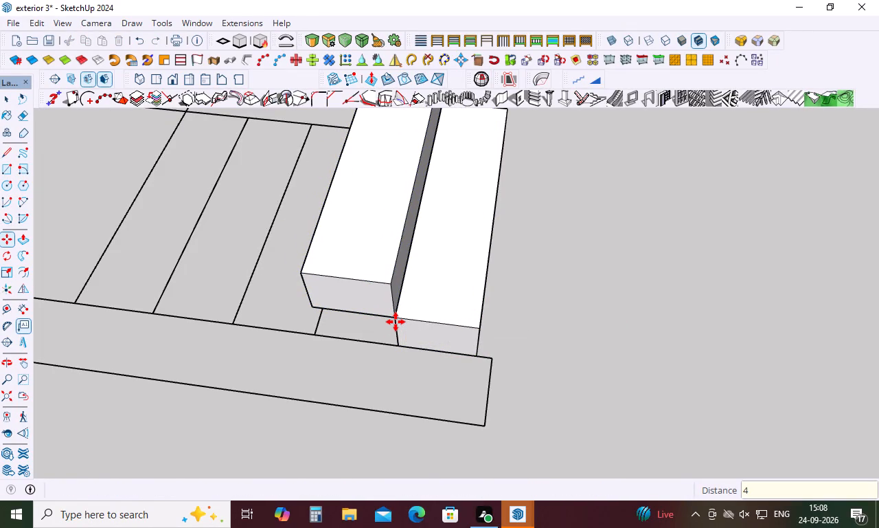
key(x)
key(Return)
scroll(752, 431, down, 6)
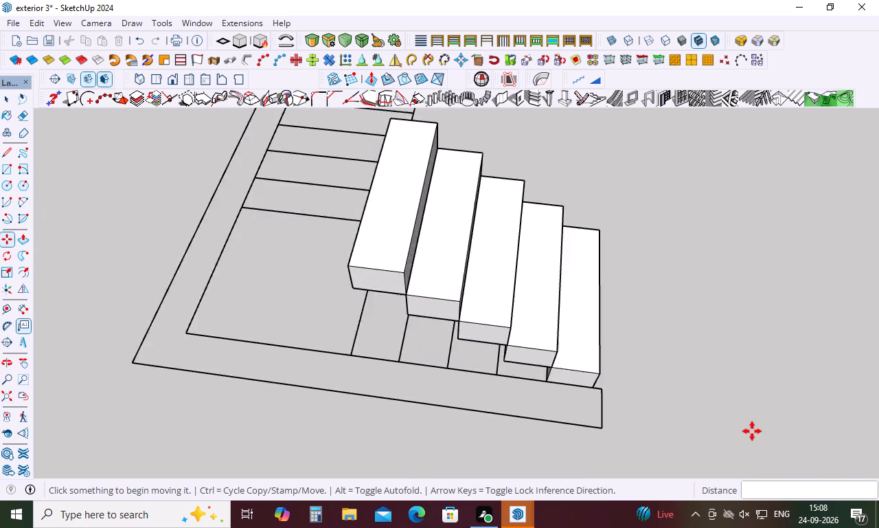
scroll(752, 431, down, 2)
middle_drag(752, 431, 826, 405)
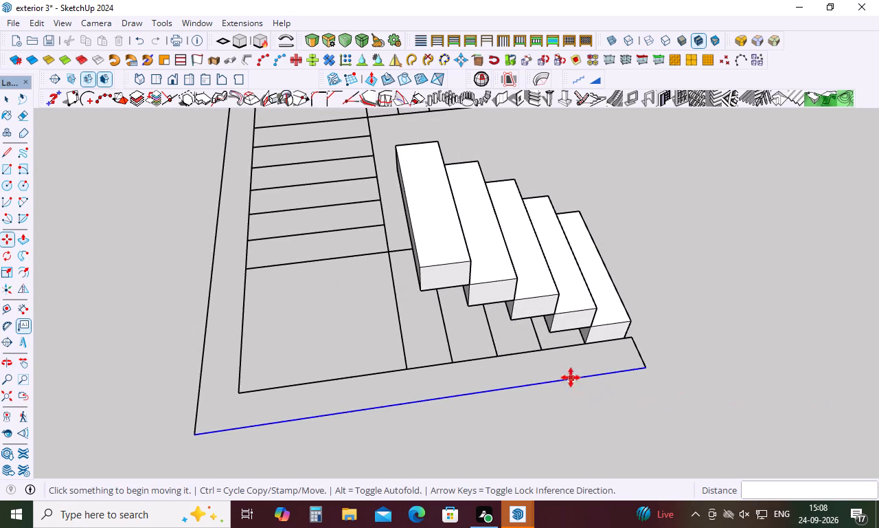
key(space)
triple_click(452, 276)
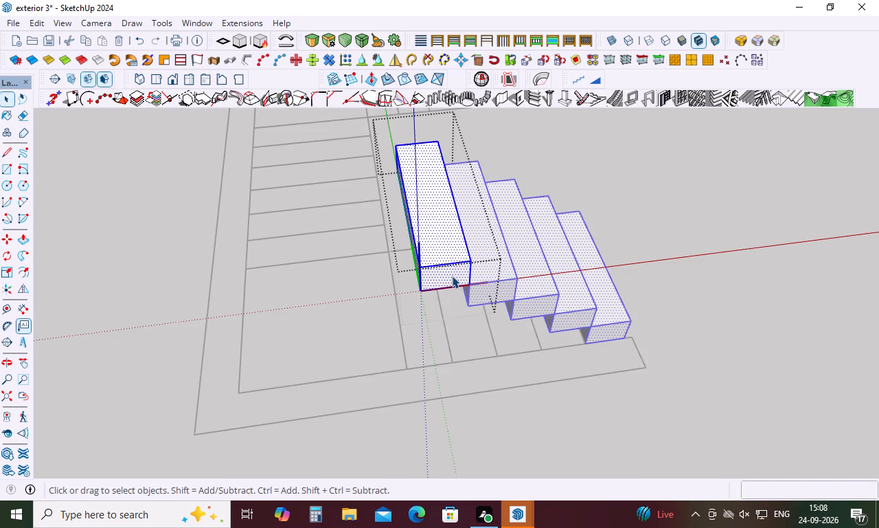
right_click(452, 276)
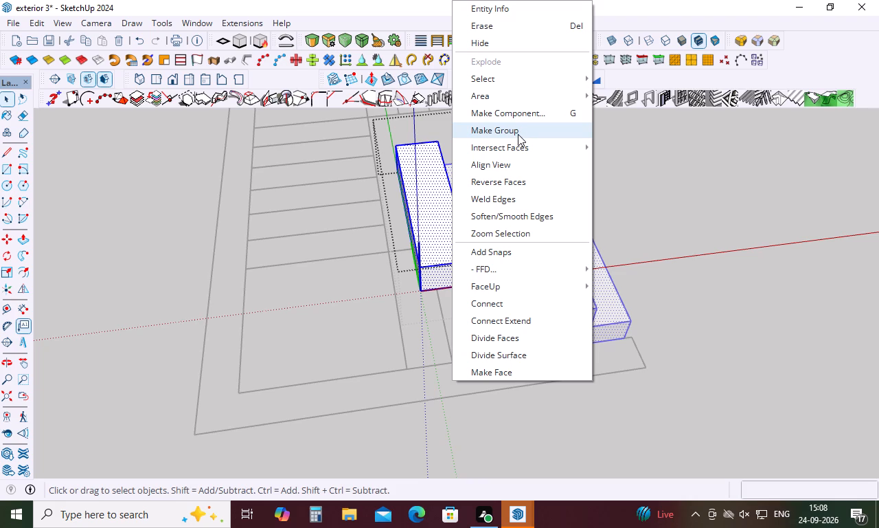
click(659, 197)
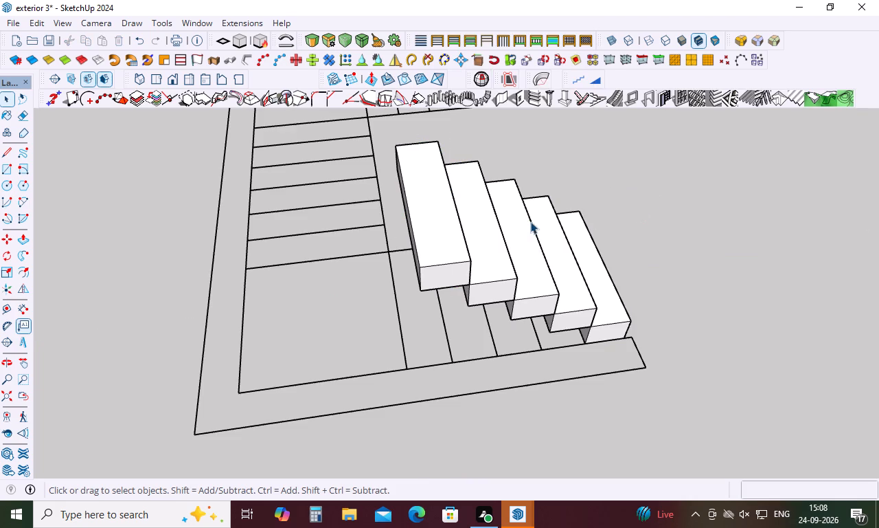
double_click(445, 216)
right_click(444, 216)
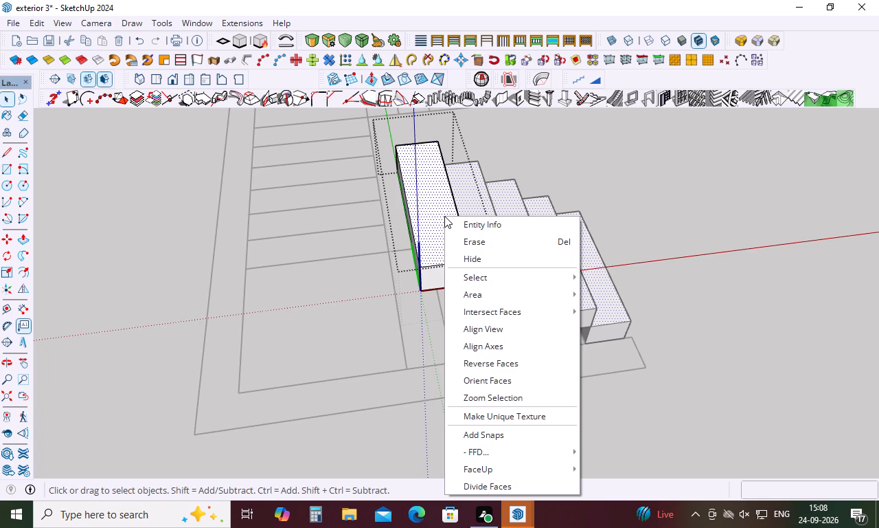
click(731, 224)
Make the topmost step component of the lower flight unique.
click(422, 241)
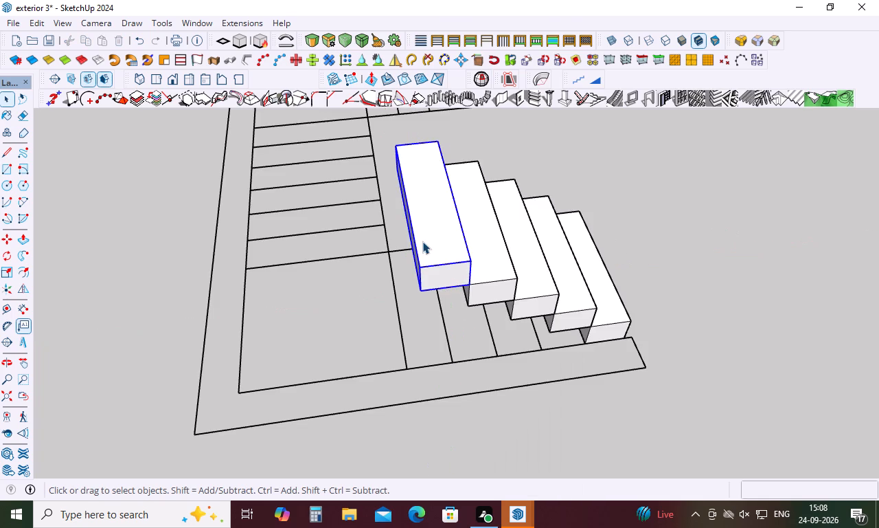
right_click(423, 241)
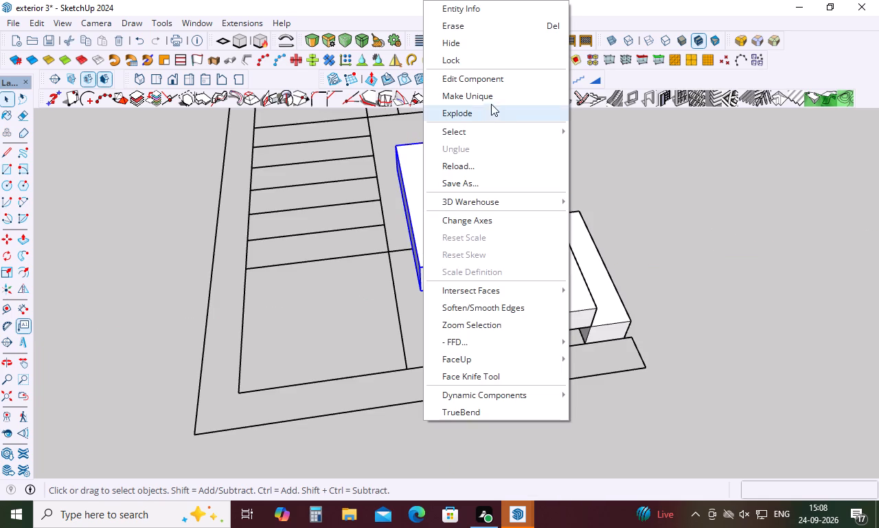
click(499, 98)
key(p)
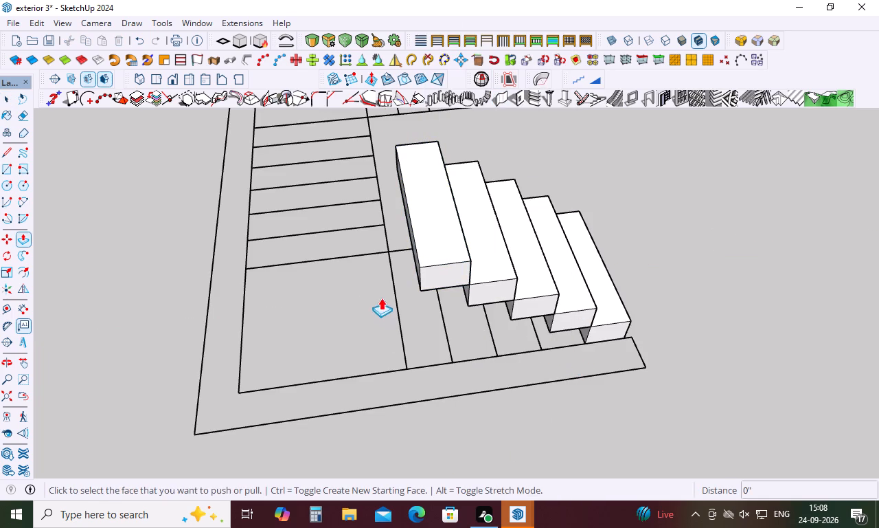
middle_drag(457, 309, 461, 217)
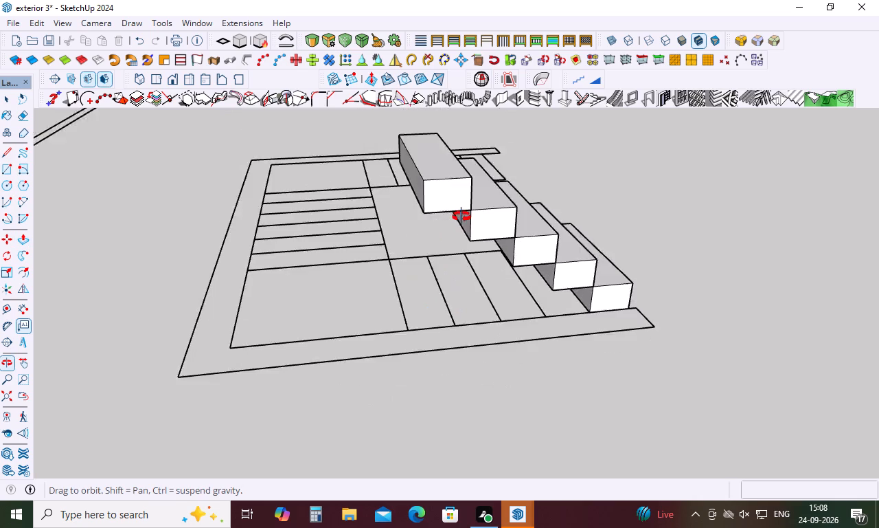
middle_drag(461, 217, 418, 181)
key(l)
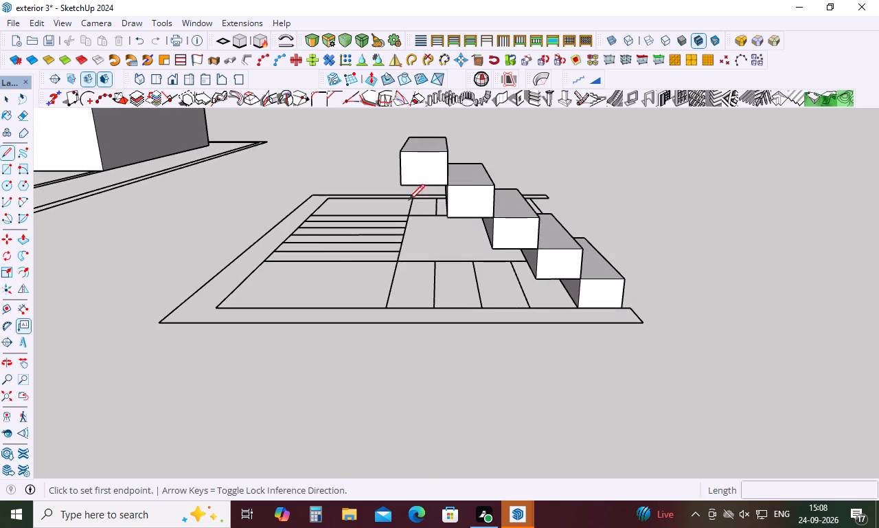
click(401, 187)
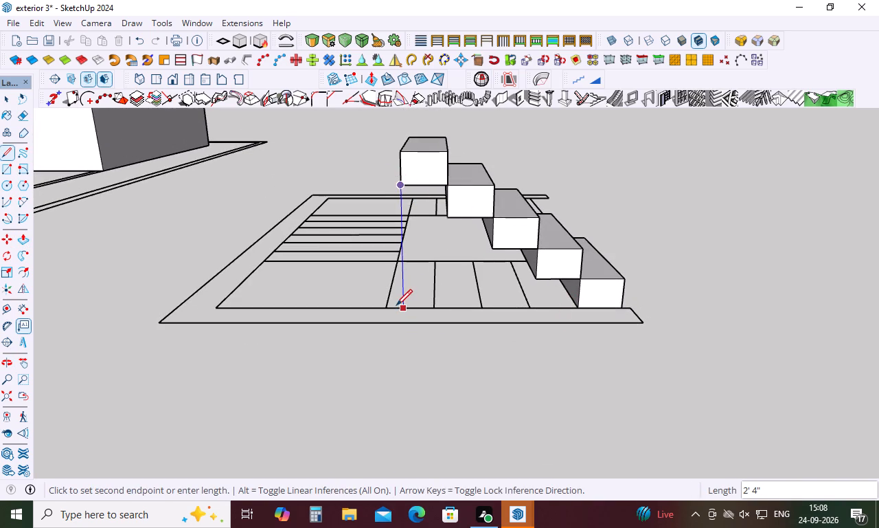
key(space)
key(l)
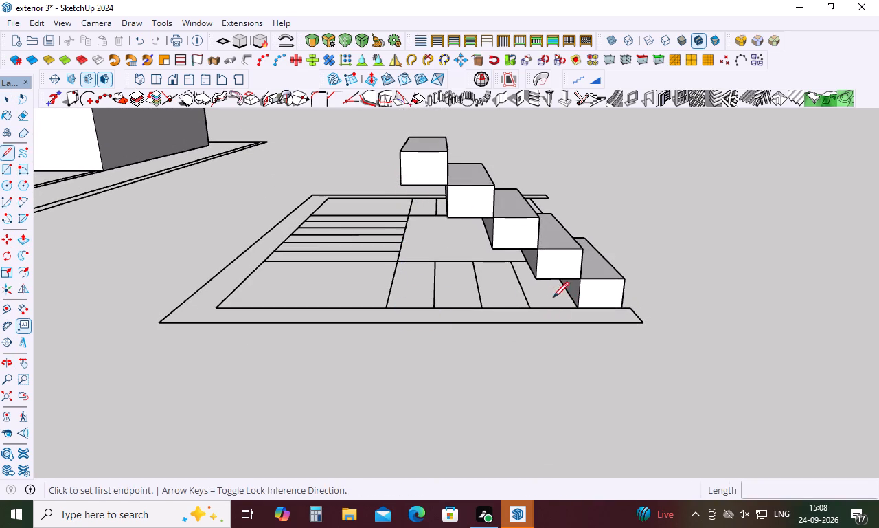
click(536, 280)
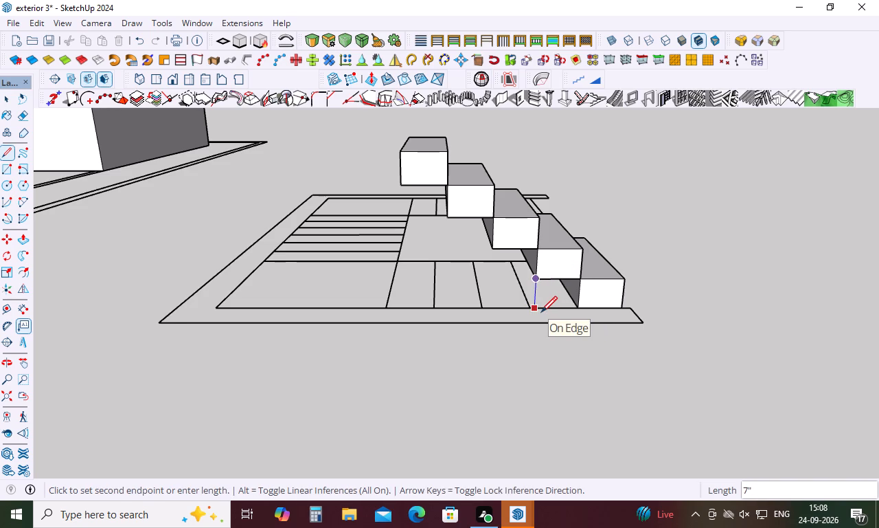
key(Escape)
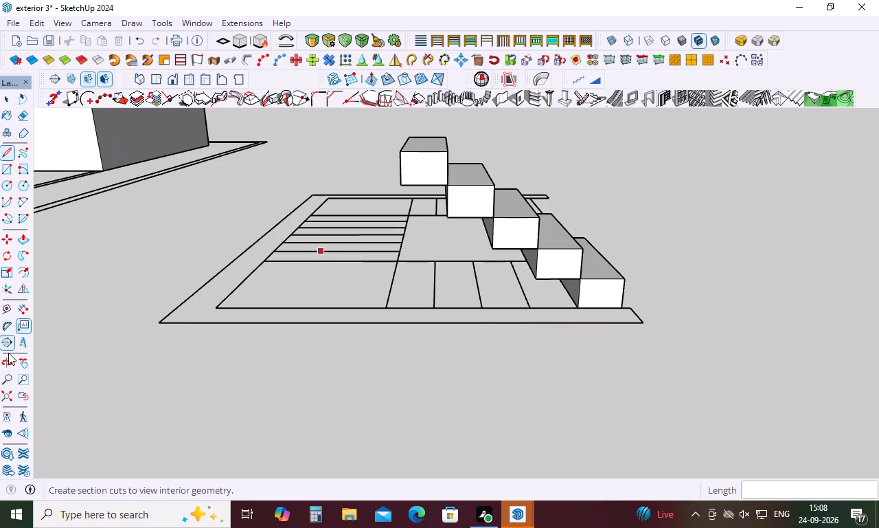
Measure the tread depth of the lowest step component along its top front edge.
click(23, 311)
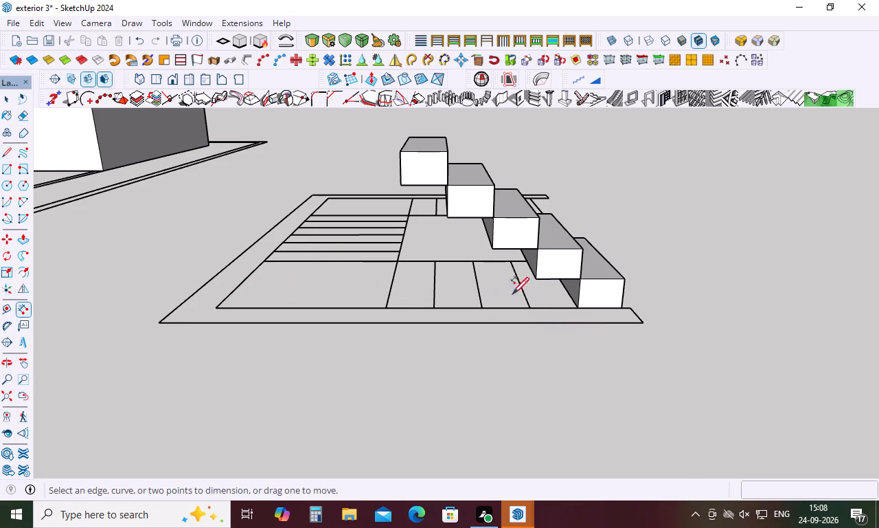
click(578, 277)
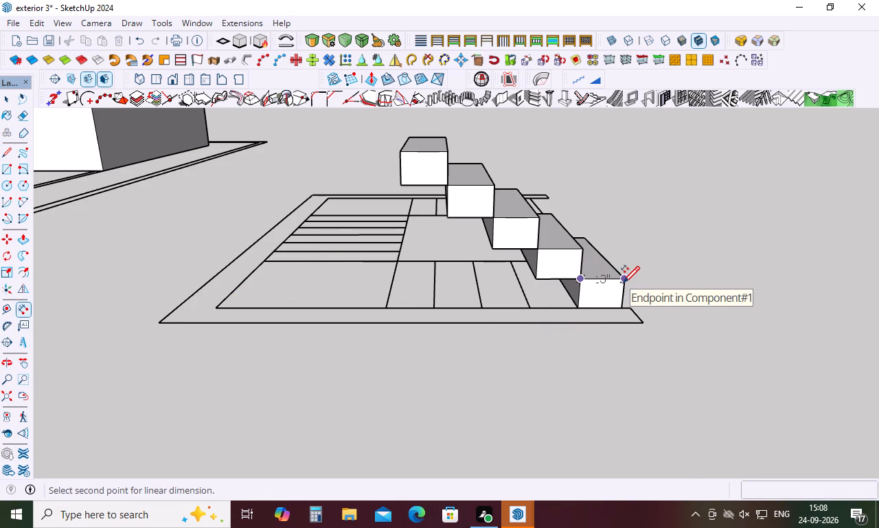
middle_drag(623, 285, 610, 325)
middle_click(610, 326)
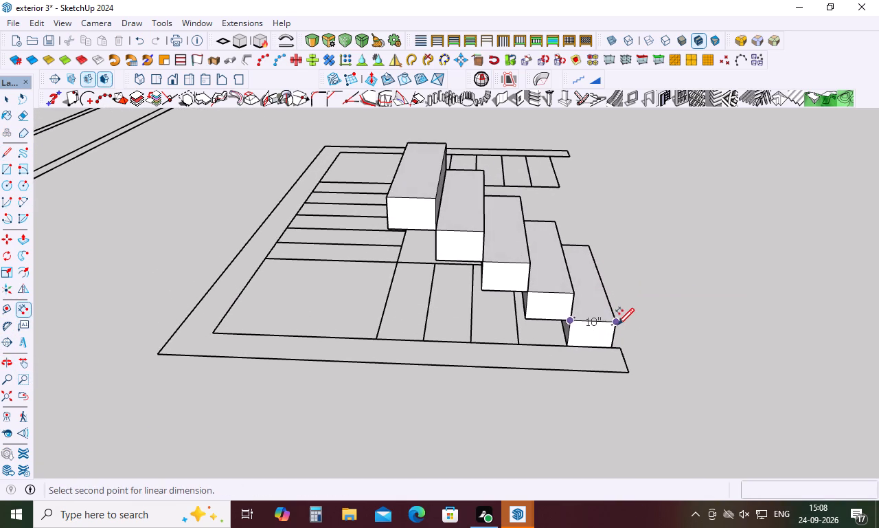
key(space)
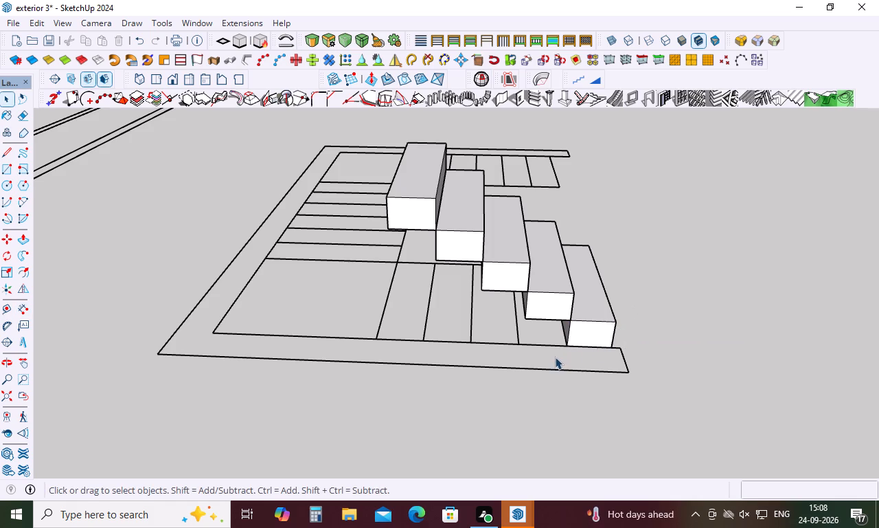
Measure the spacing between two adjacent tread lines on the lower flight of the stair plan.
key(t)
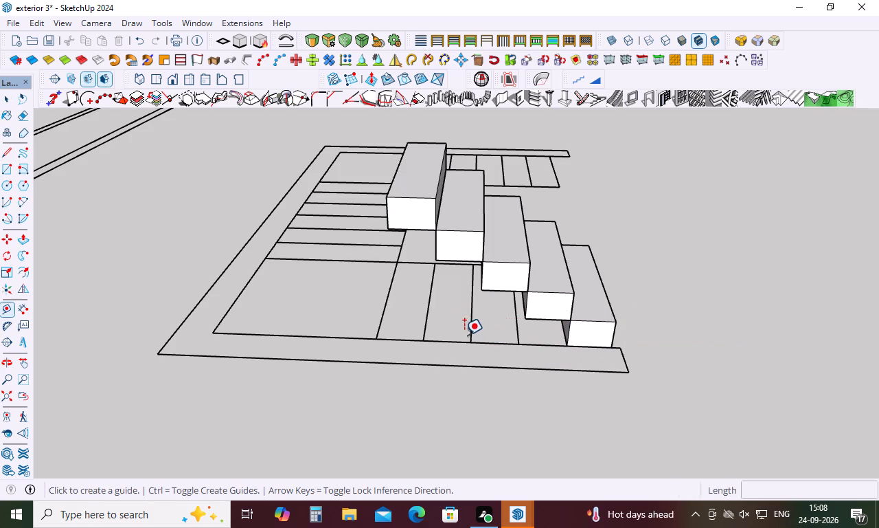
click(469, 338)
click(518, 338)
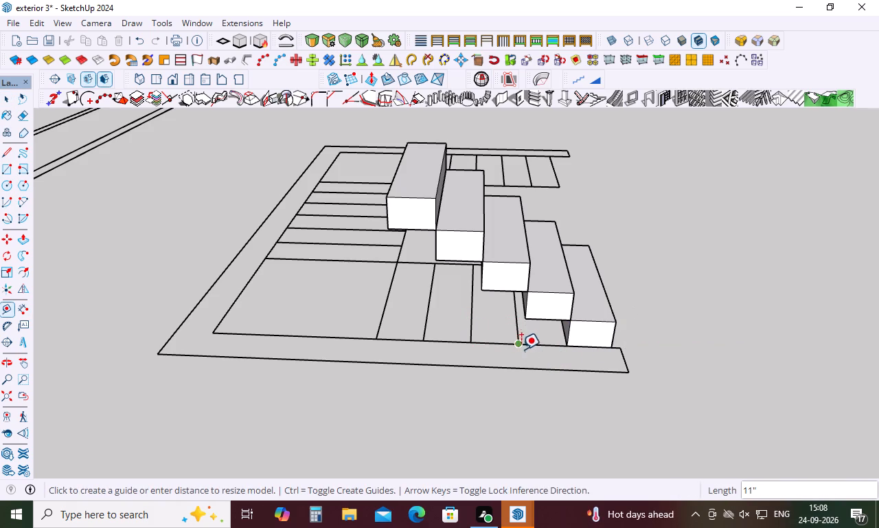
click(515, 340)
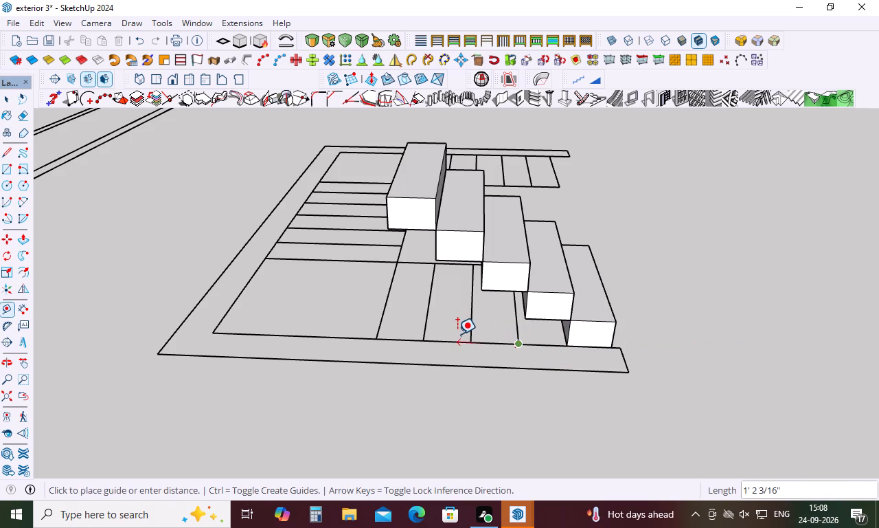
key(Escape)
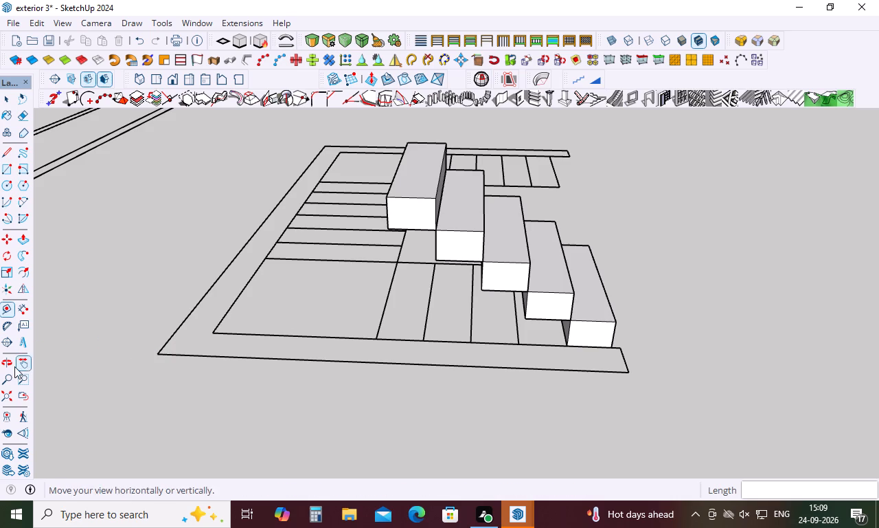
click(27, 305)
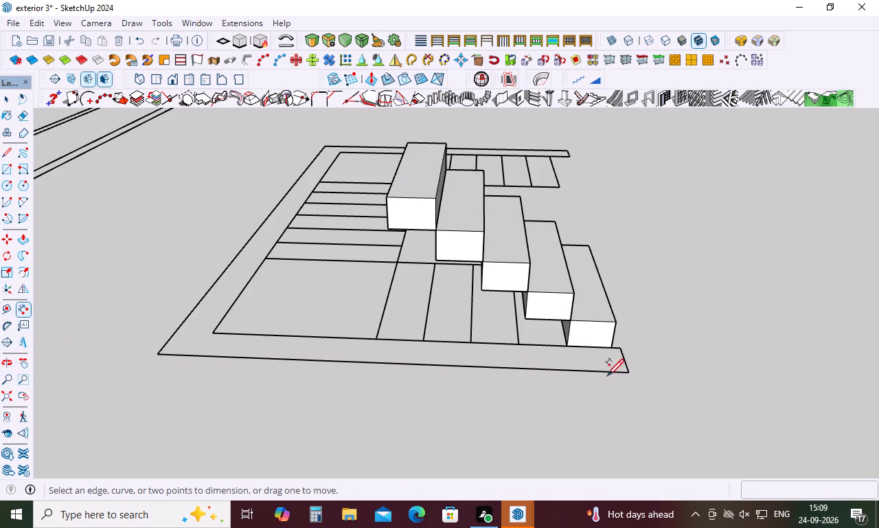
click(520, 340)
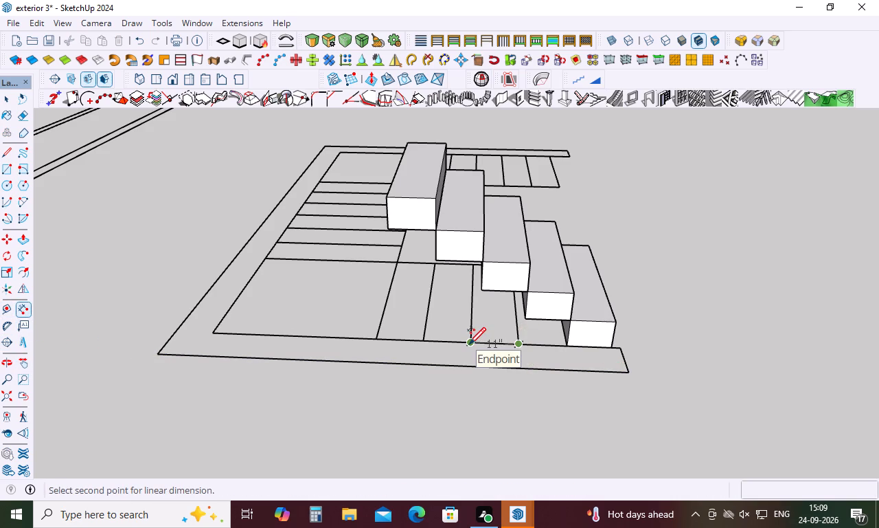
key(space)
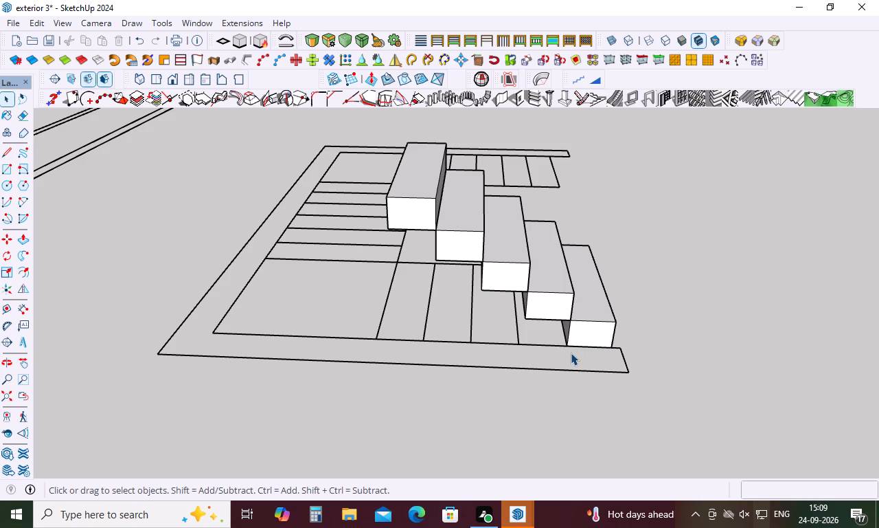
Measure the spacing of the end tread lines on the middle flight of the stair plan.
middle_drag(561, 359, 878, 410)
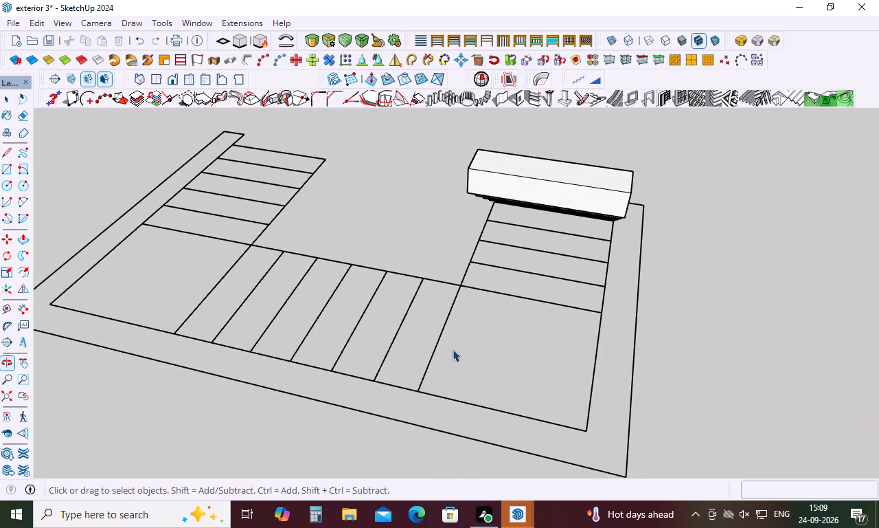
key(t)
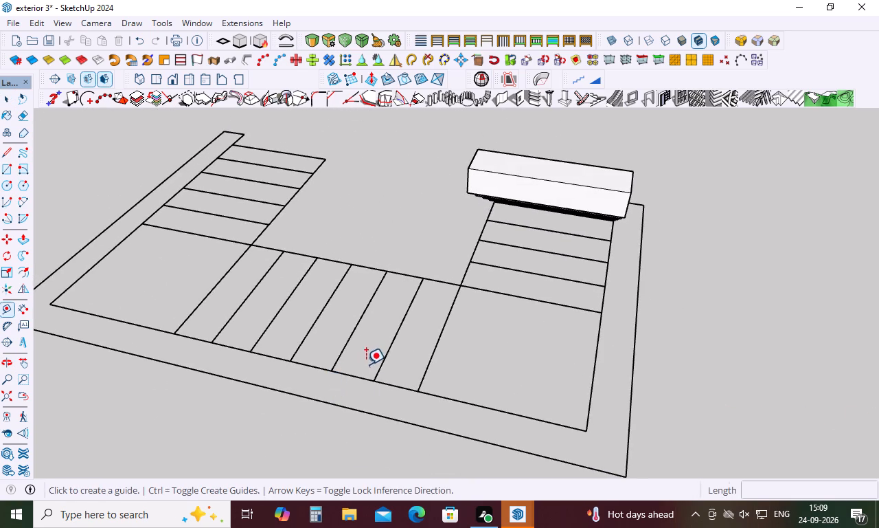
click(374, 377)
click(417, 387)
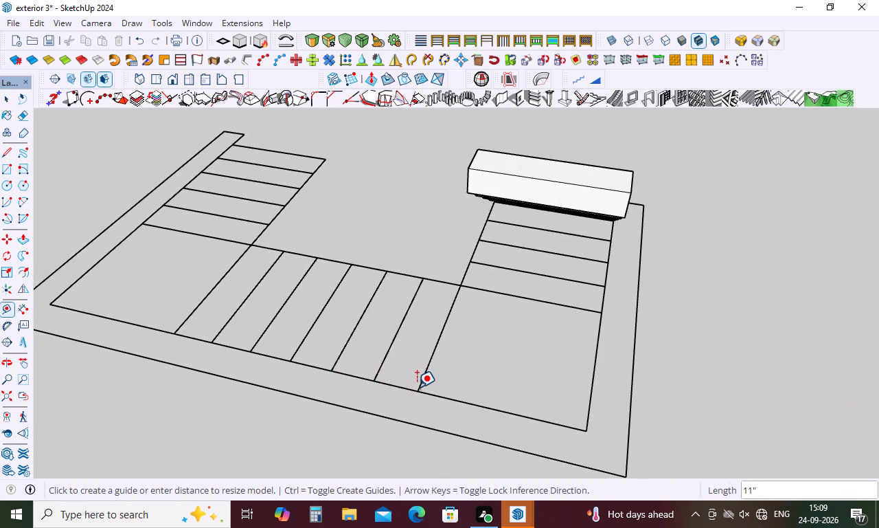
key(space)
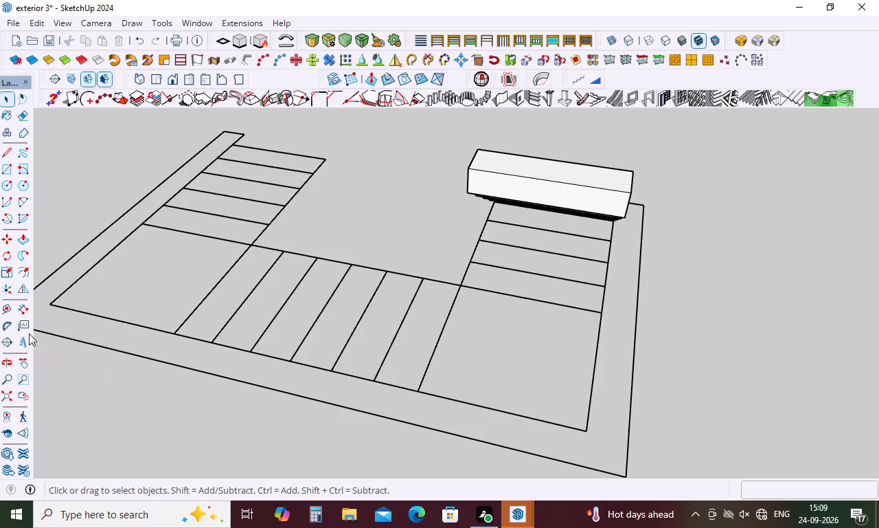
click(22, 311)
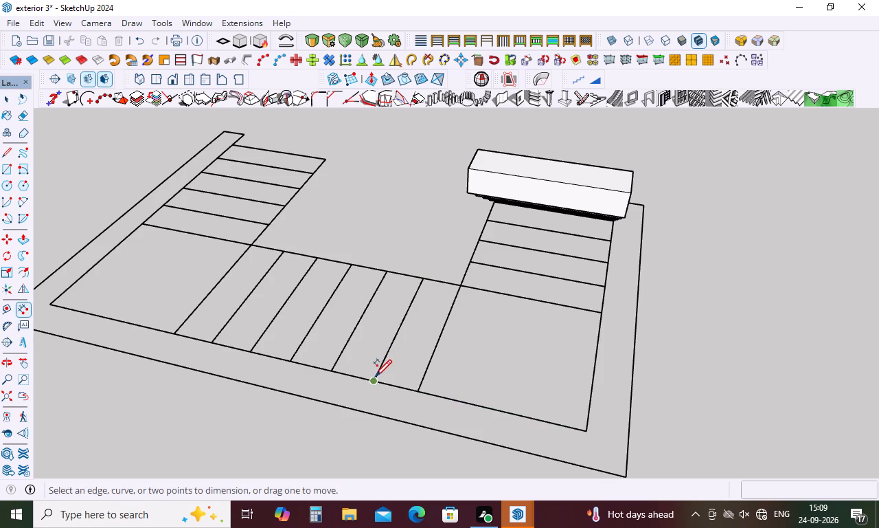
click(376, 376)
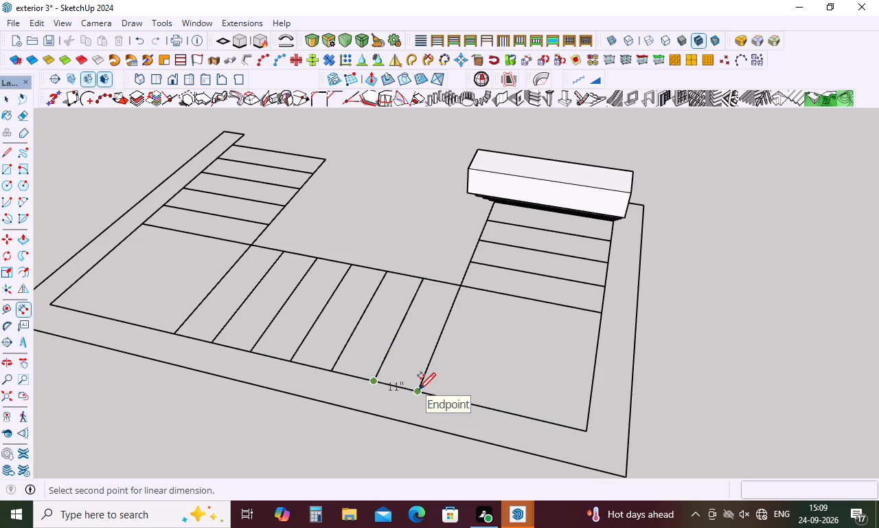
key(Escape)
Undo the lower flight's step copies and the original step component, back to the bare stair plan.
scroll(453, 382, down, 4)
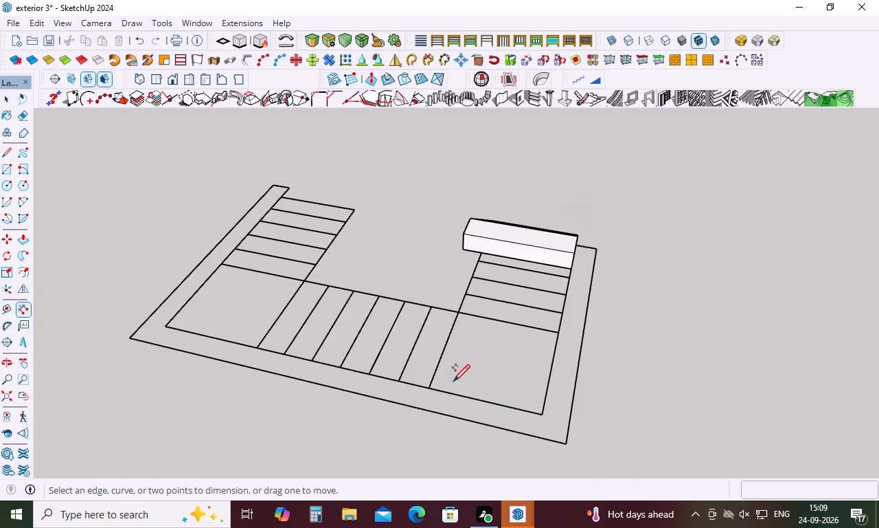
middle_drag(578, 360, 282, 318)
scroll(532, 364, up, 5)
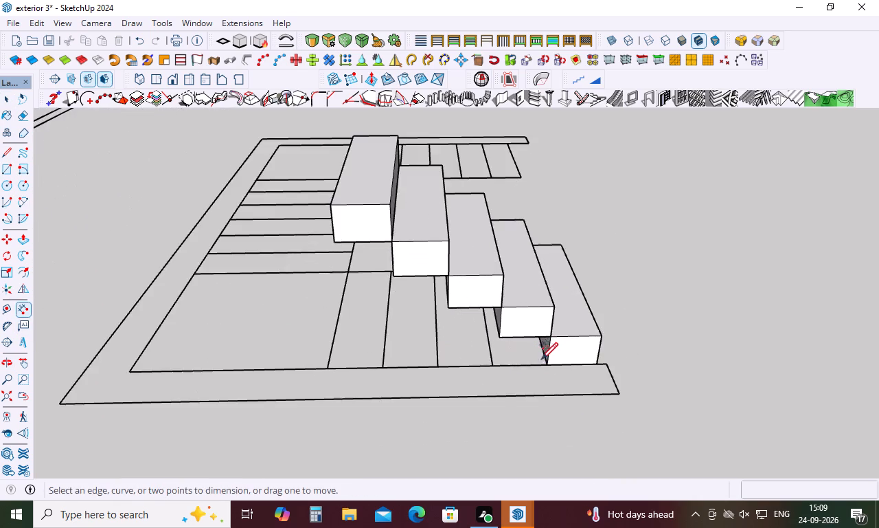
scroll(549, 364, up, 11)
scroll(559, 356, down, 15)
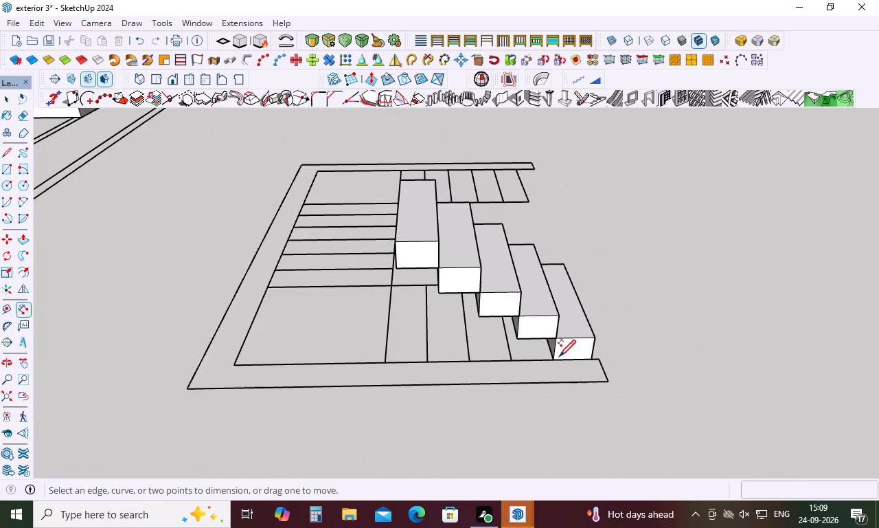
key(ctrl+z)
key(ctrl+z)
key(ctrl+z)
key(ctrl+z)
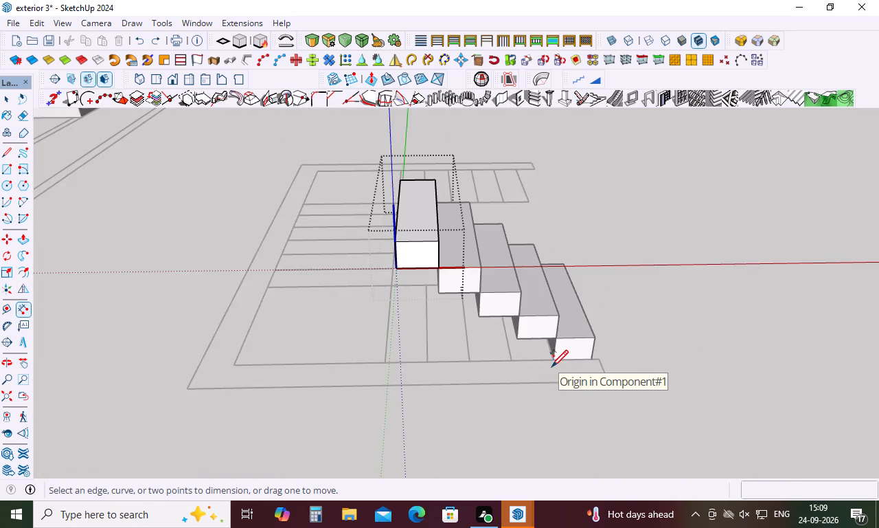
key(ctrl+z)
key(ctrl+z)
key(ctrl+z)
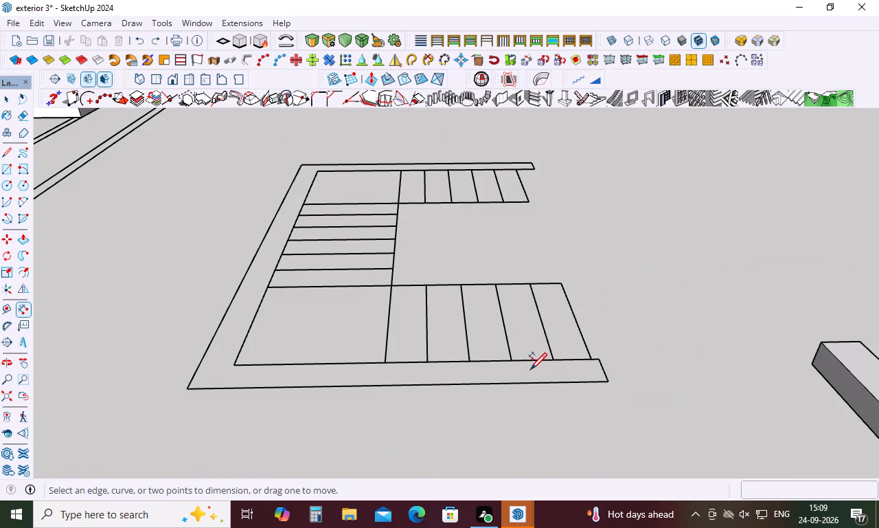
key(ctrl+z)
key(ctrl+z)
key(ctrl+z)
Draw an 11" by 3'3" rectangle on the ground beside the stair plan as a new step footprint.
scroll(479, 351, down, 5)
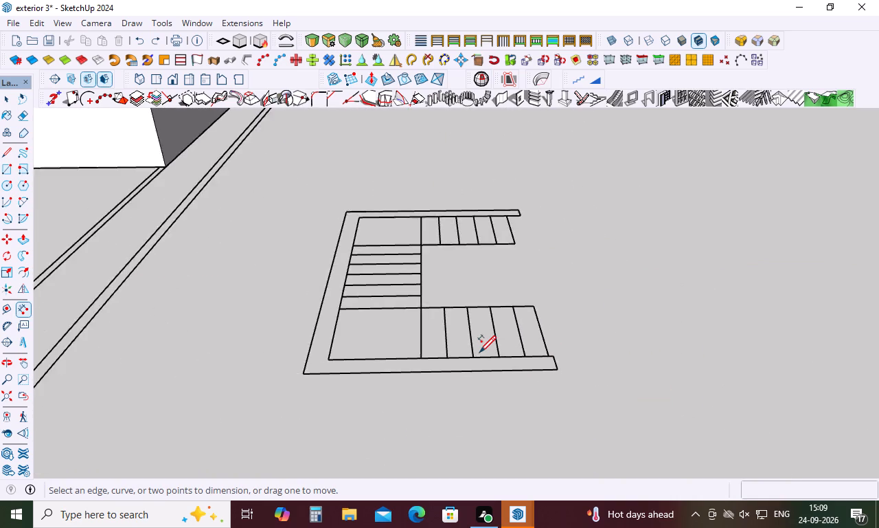
scroll(479, 351, down, 4)
key(r)
scroll(489, 349, down, 5)
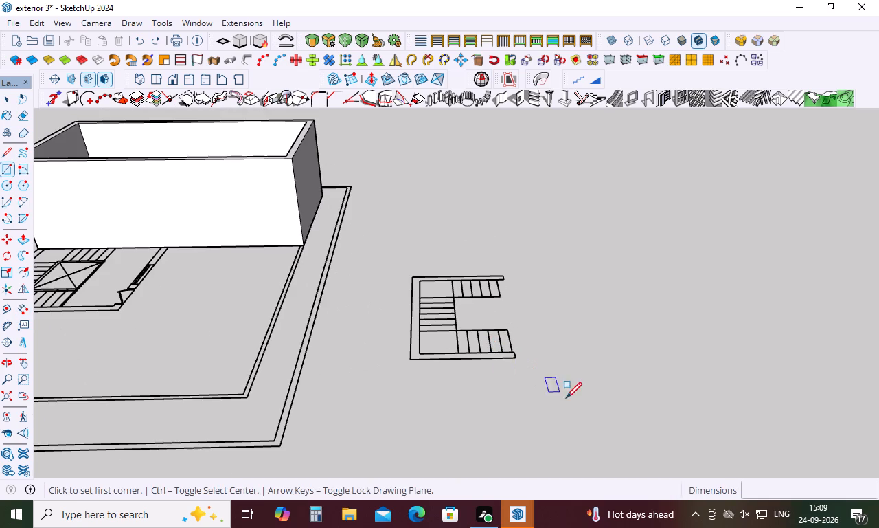
click(551, 388)
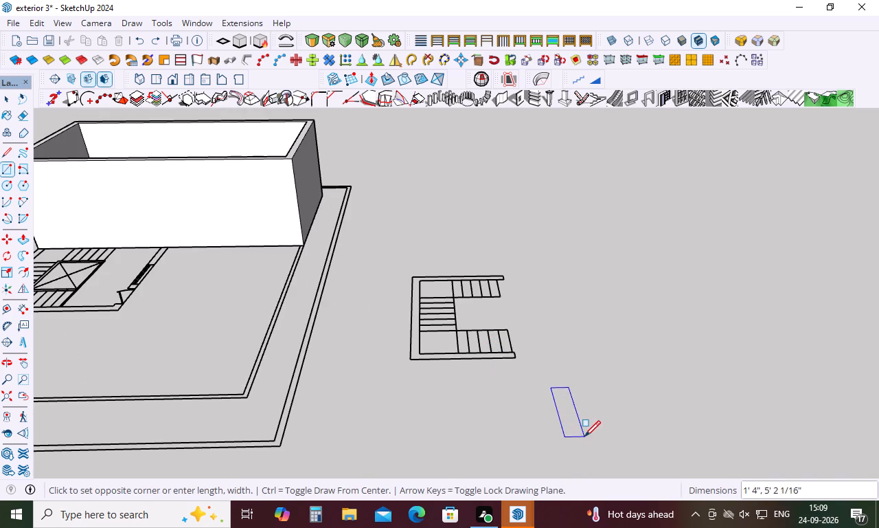
text(11)
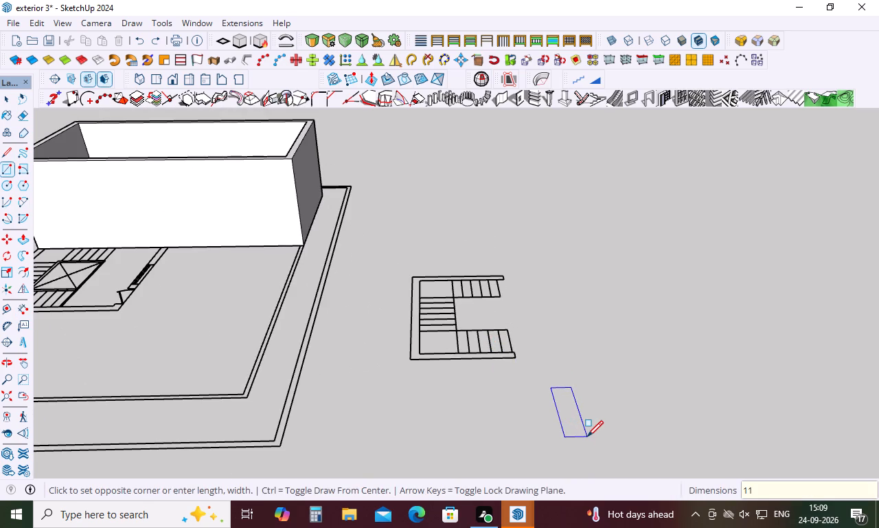
key(shift+quotedbl)
key(comma)
text(3')
text(3")
key(Return)
key(space)
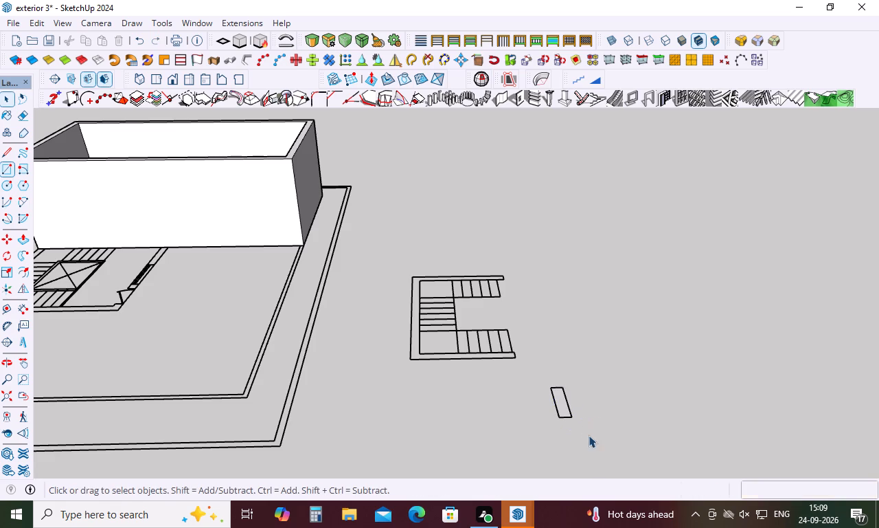
Extrude the 11" by 3'3" step footprint upward 7" into a solid step block.
click(563, 406)
triple_click(563, 406)
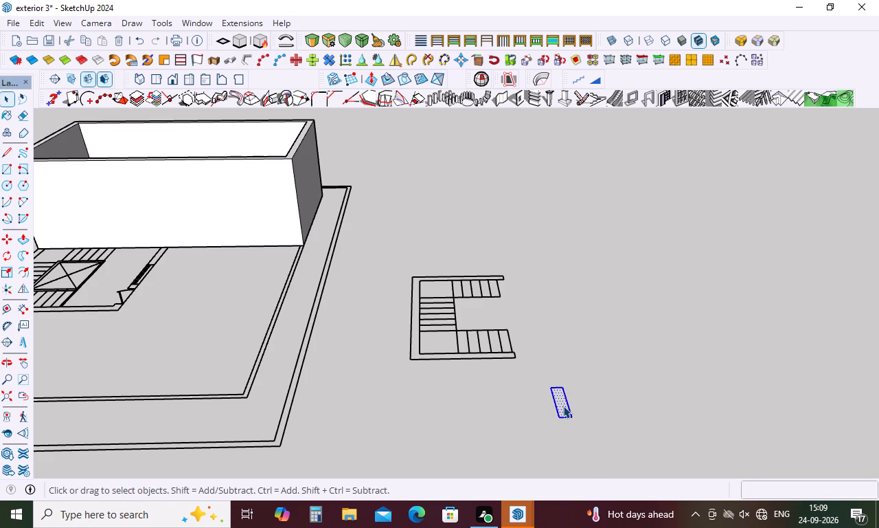
right_click(563, 406)
click(592, 437)
key(p)
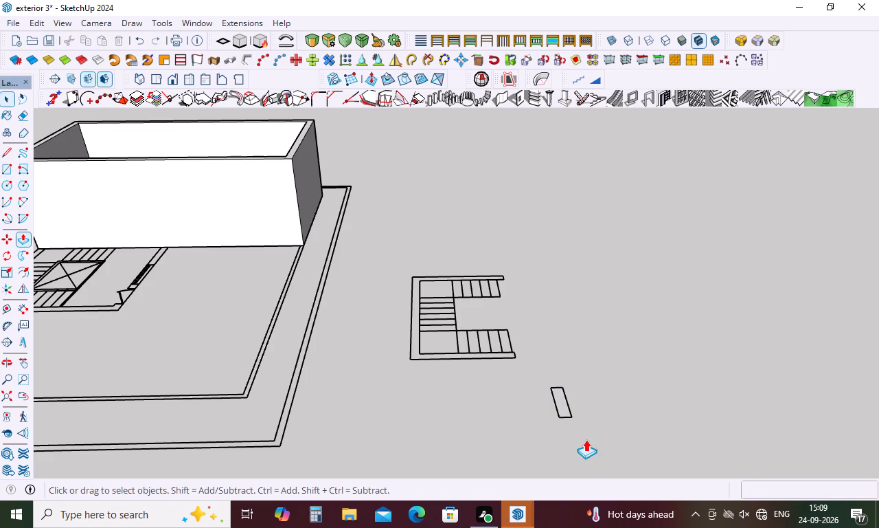
click(556, 407)
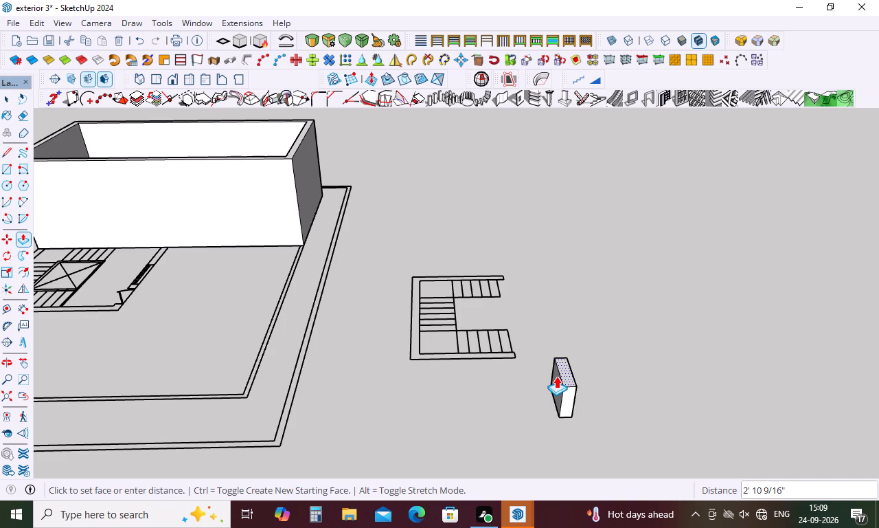
key(1)
key(BackSpace)
key(7)
key(shift+quotedbl)
key(Return)
key(space)
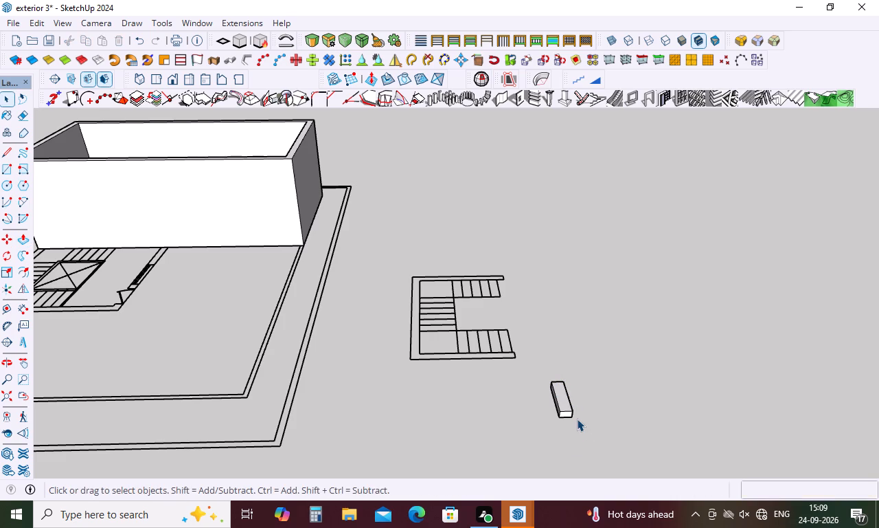
Make the whole step block a component, keeping the default component settings.
scroll(567, 415, up, 11)
triple_click(567, 412)
click(566, 412)
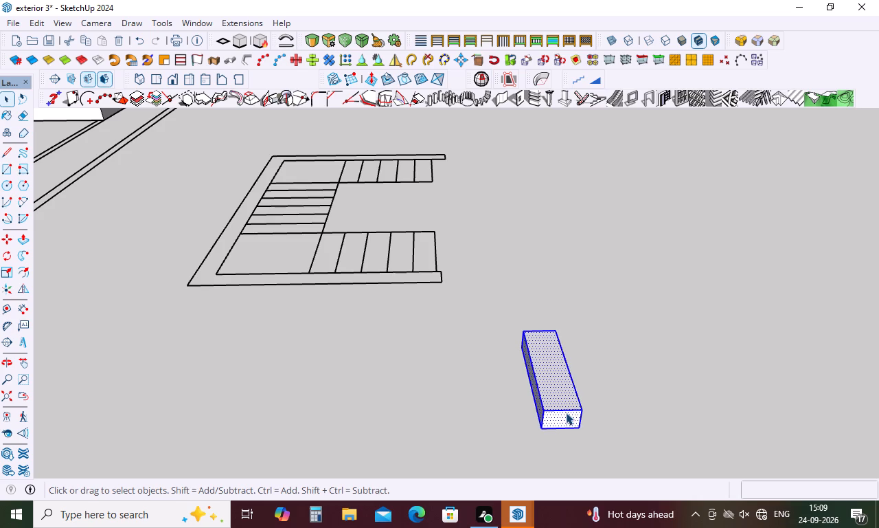
right_click(566, 412)
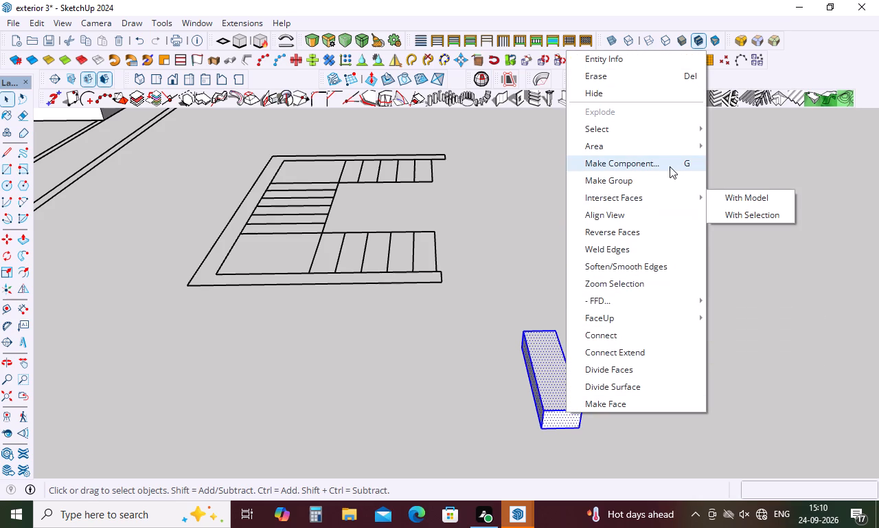
click(667, 168)
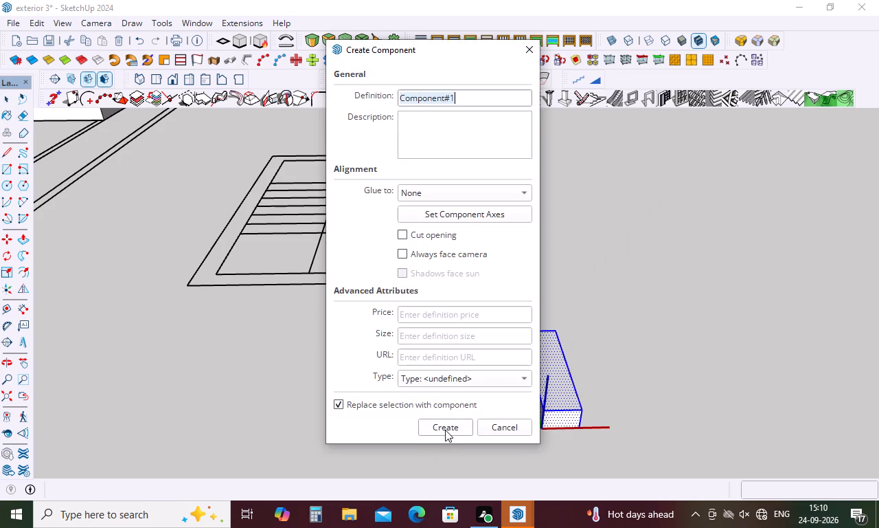
click(445, 430)
click(606, 438)
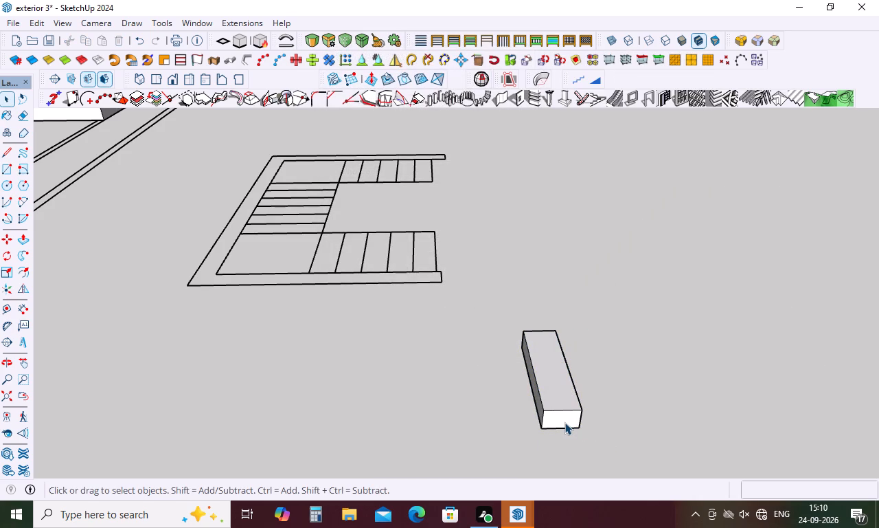
Move the step component by its bottom corner onto the first tread at the open end of the plan's lower flight, against the wall.
key(m)
click(543, 429)
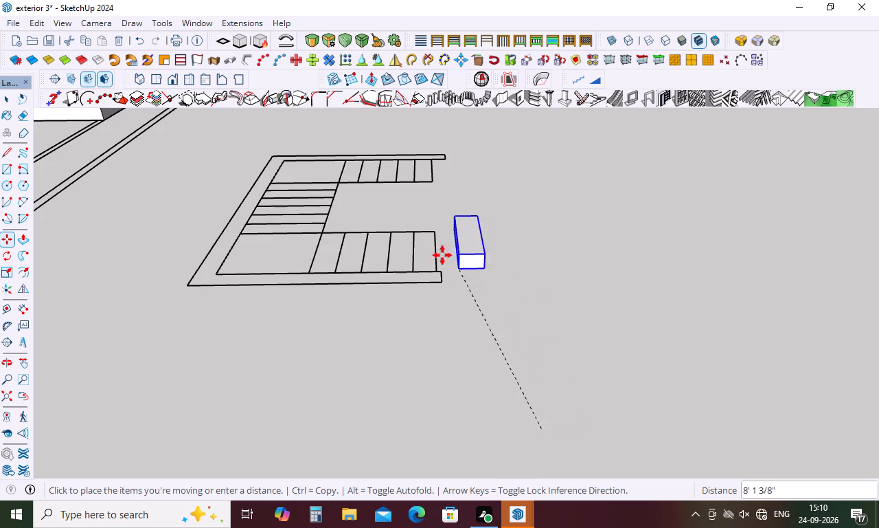
scroll(412, 267, up, 14)
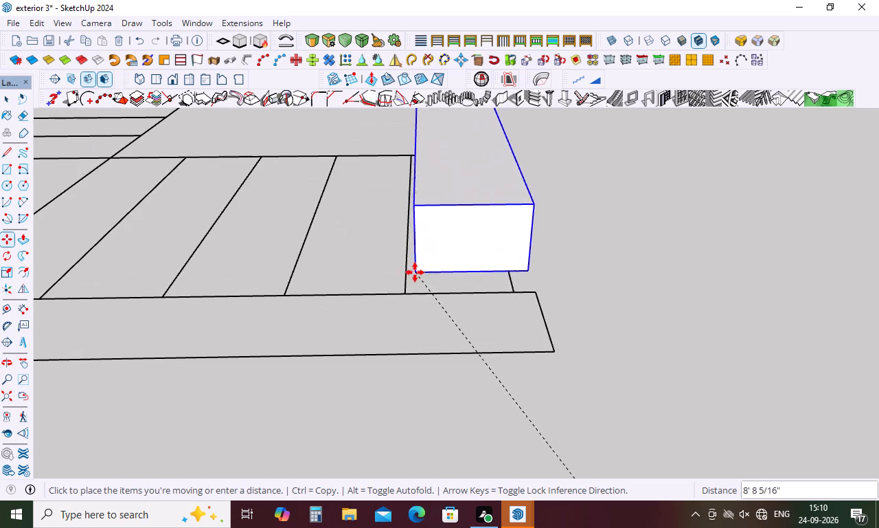
click(404, 291)
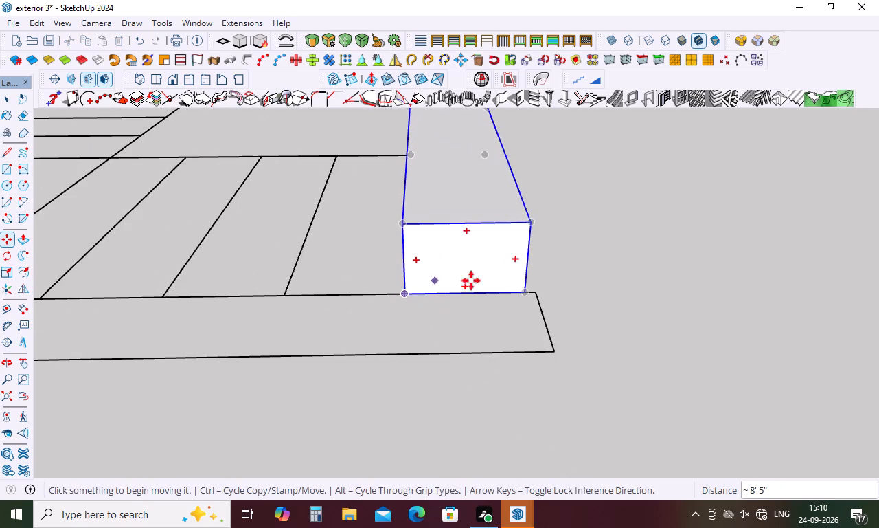
key(space)
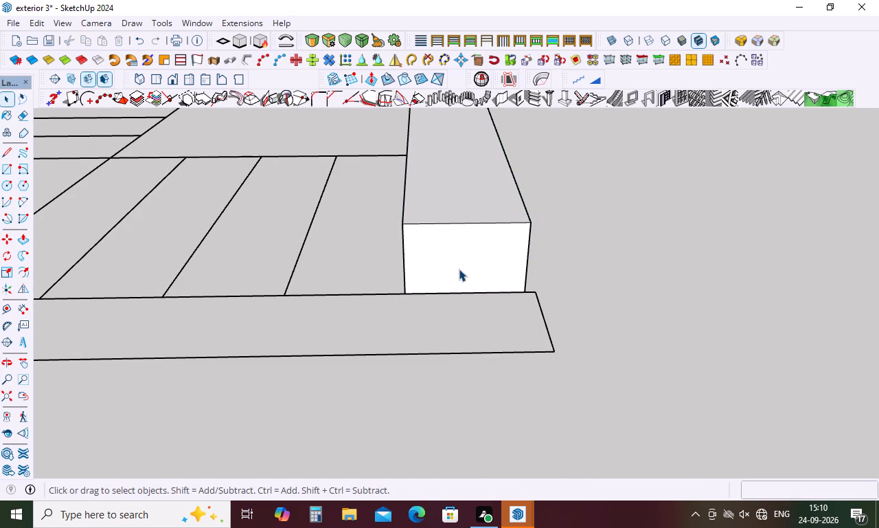
Copy the step onto its own top inner edge and repeat it as 4 copies climbing along the lower flight.
key(comma)
key(m)
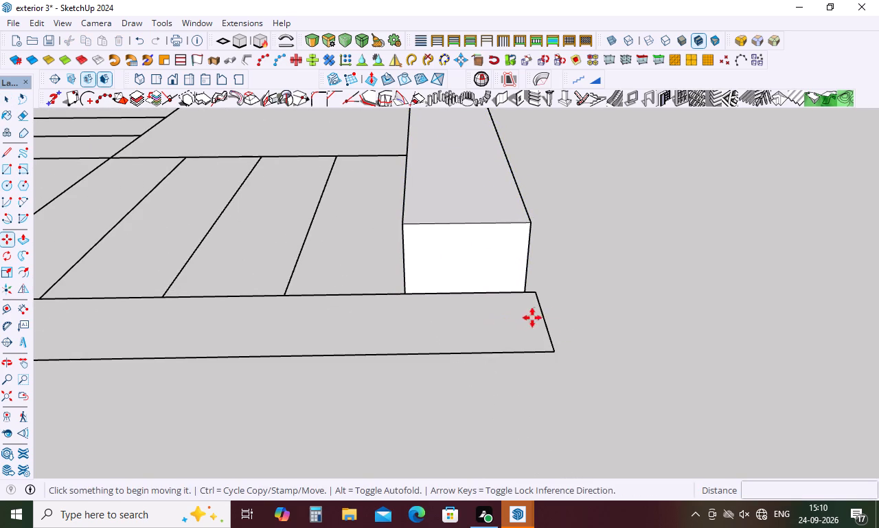
click(525, 293)
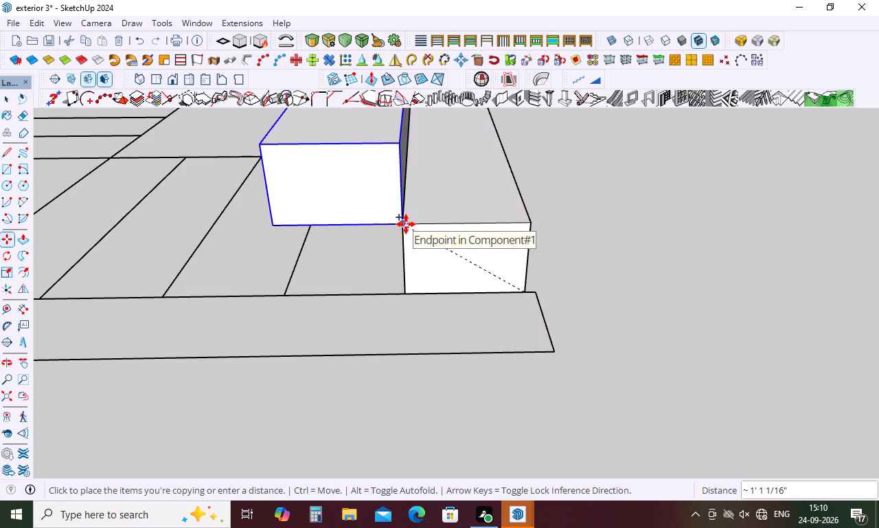
click(405, 224)
text(4x)
key(Return)
scroll(713, 448, down, 5)
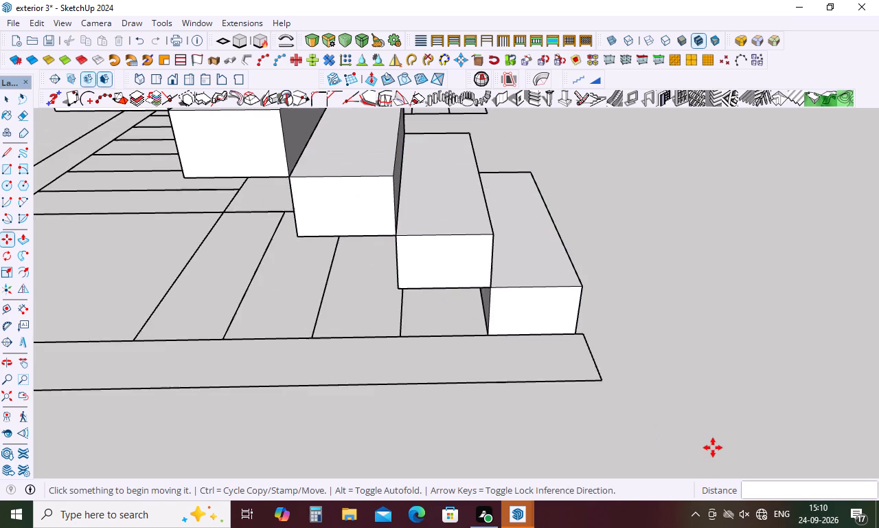
scroll(713, 448, down, 4)
middle_drag(709, 448, 768, 421)
key(space)
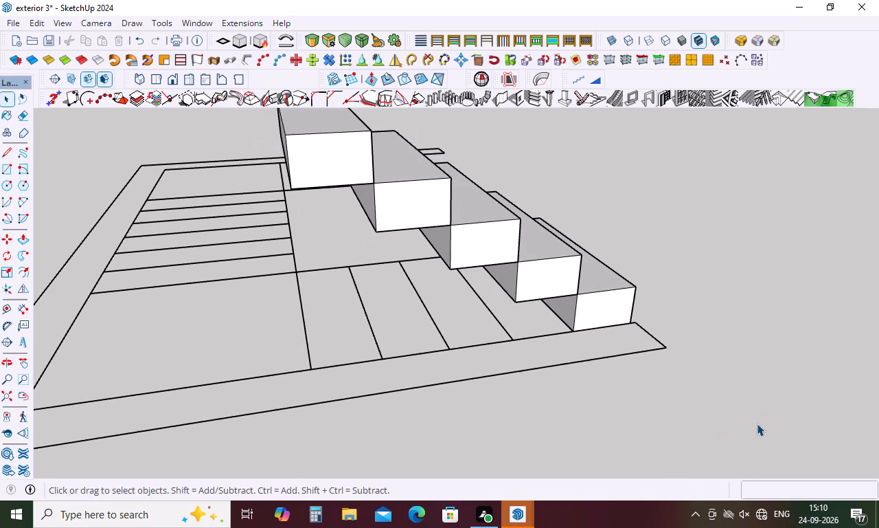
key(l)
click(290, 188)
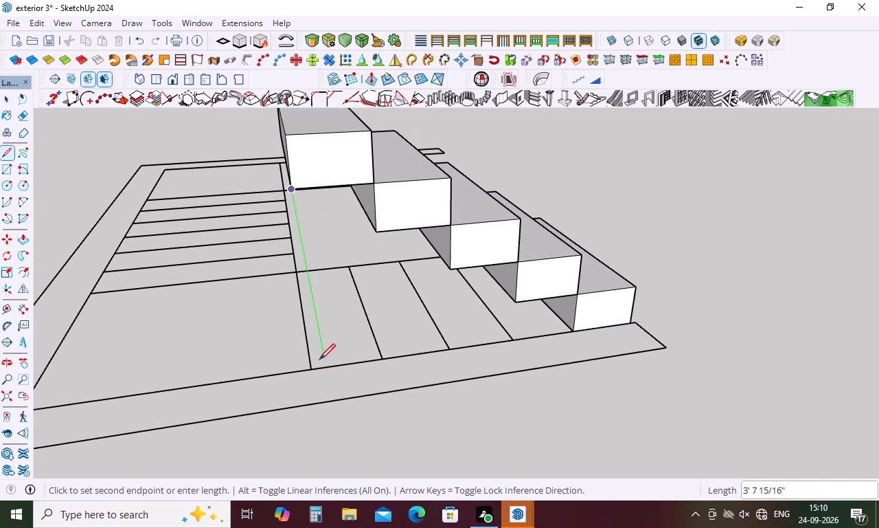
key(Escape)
Make the topmost step of the lower flight a unique component, separate from the other copies.
key(space)
click(332, 184)
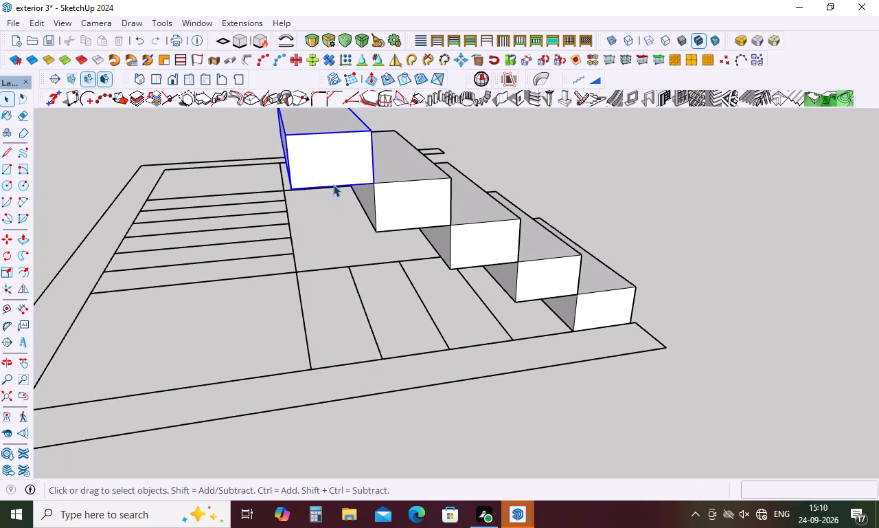
right_click(333, 184)
click(414, 99)
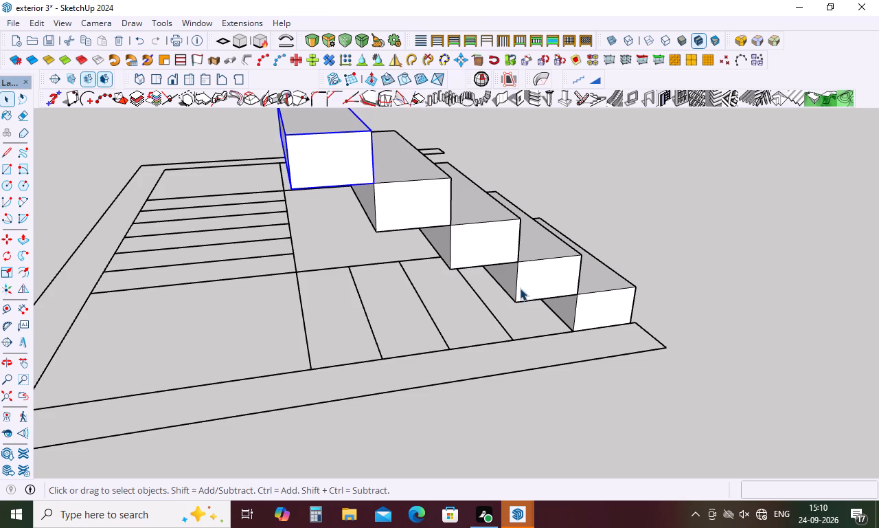
click(781, 382)
Inside the topmost step, push its inner long face out 3'3" to align with the plan's inner wall corner, forming the landing.
double_click(328, 168)
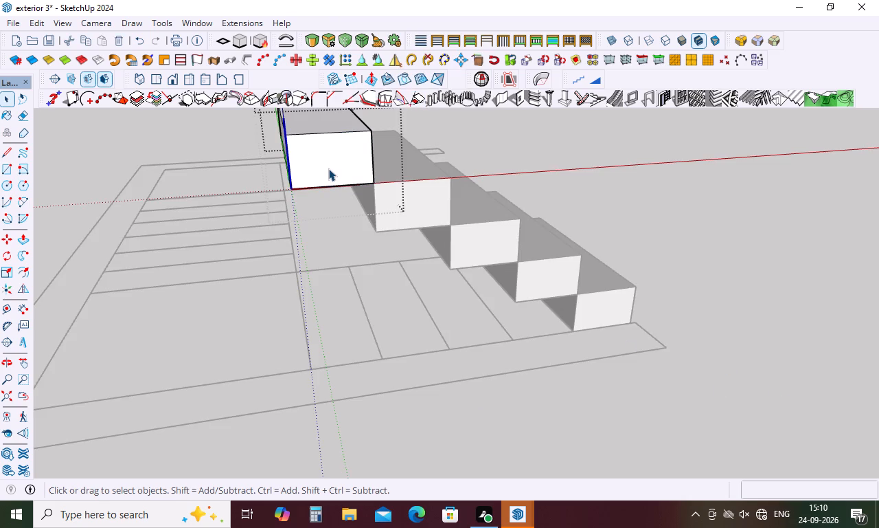
scroll(476, 305, down, 4)
middle_drag(476, 305, 666, 333)
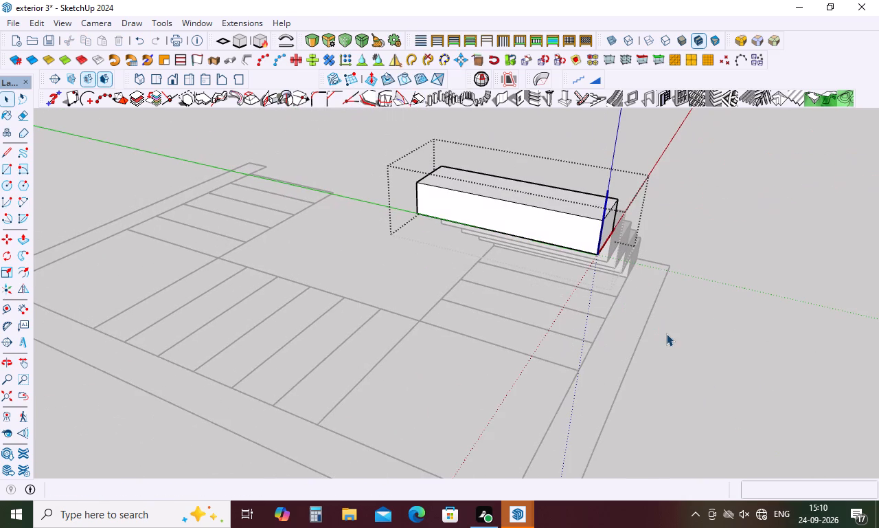
key(p)
click(540, 216)
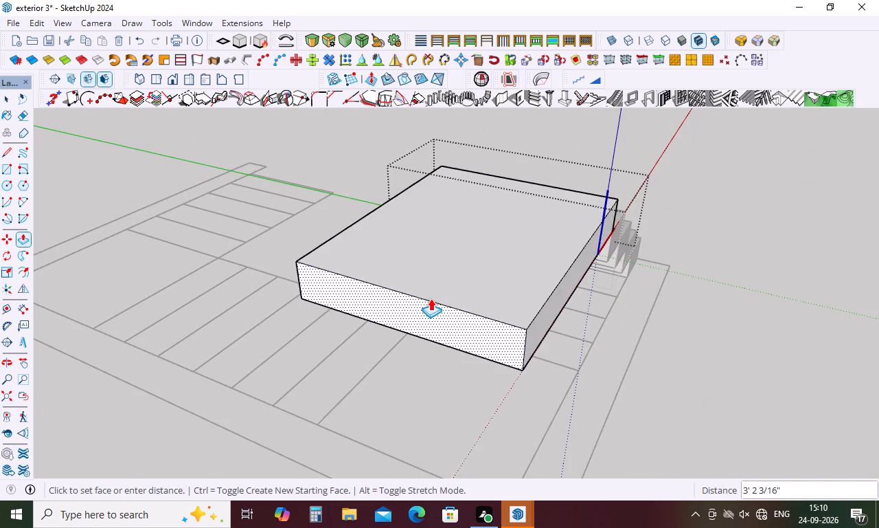
scroll(423, 300, down, 4)
middle_drag(418, 261, 333, 203)
middle_click(332, 203)
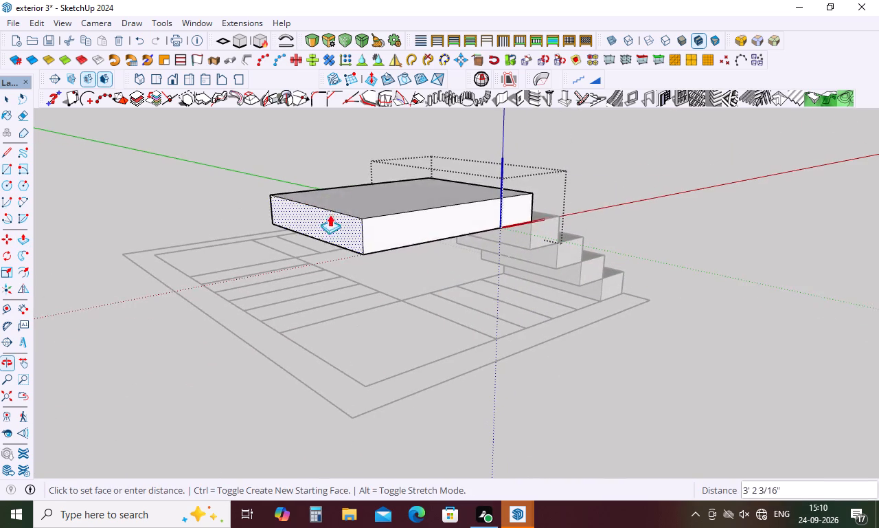
click(363, 387)
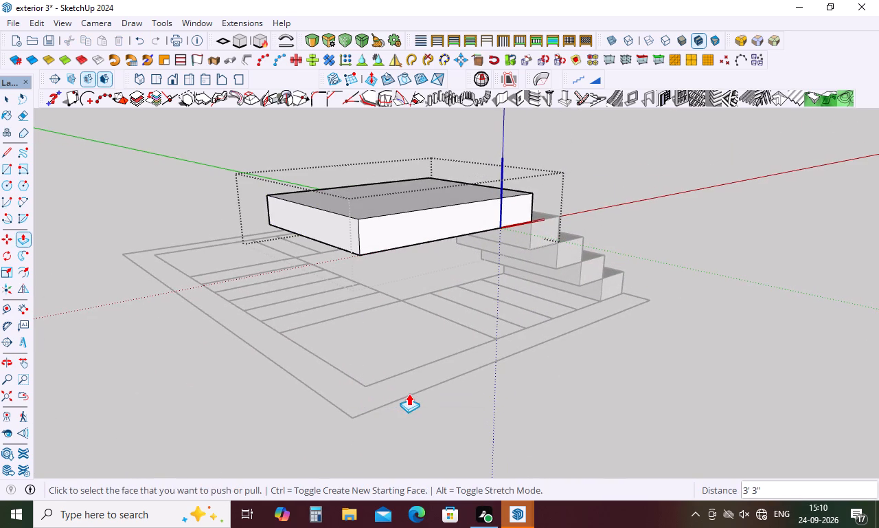
key(space)
click(453, 407)
Check the landing's bottom corner against the plan corners below it, using temporary lines.
scroll(475, 377, down, 1)
middle_drag(475, 377, 451, 383)
middle_click(449, 384)
key(l)
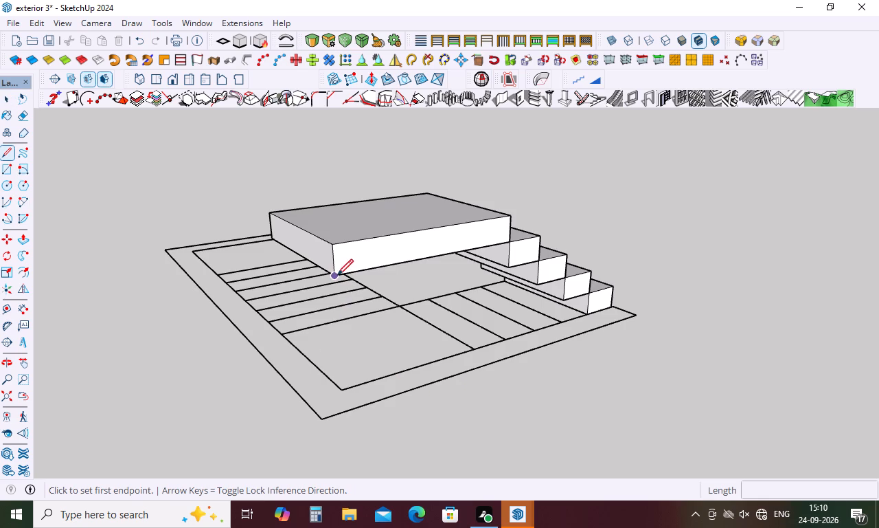
click(335, 276)
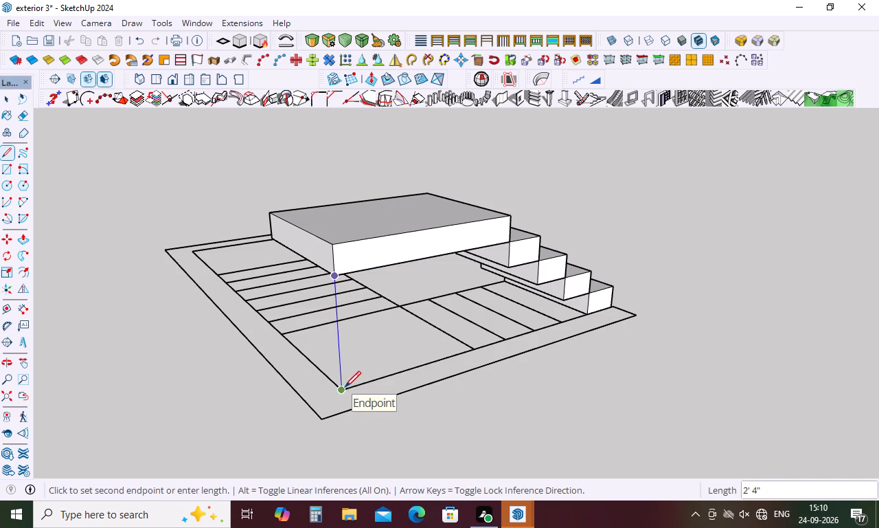
key(Escape)
scroll(455, 401, down, 4)
middle_drag(453, 406, 797, 502)
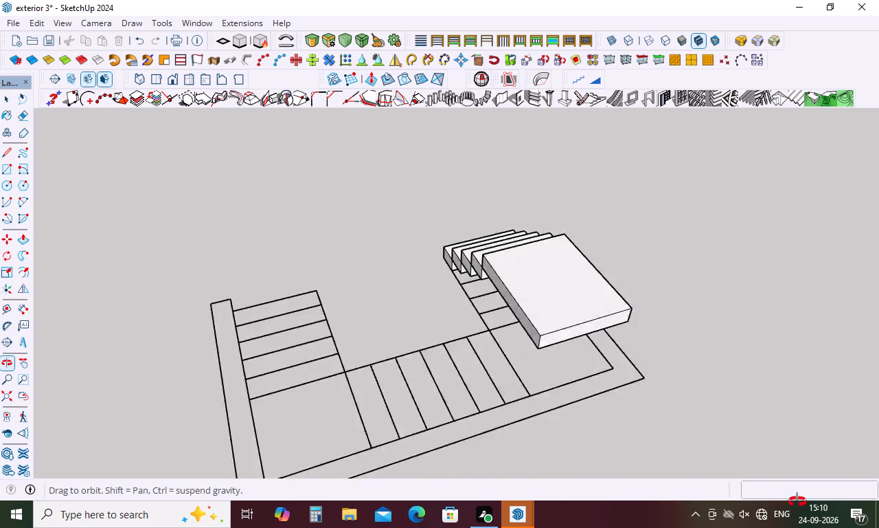
middle_drag(797, 502, 878, 461)
middle_drag(429, 378, 616, 395)
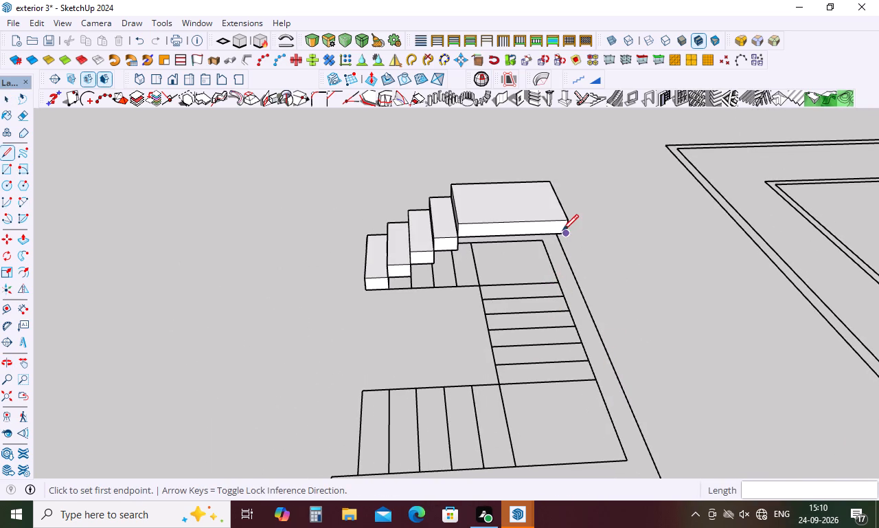
click(567, 236)
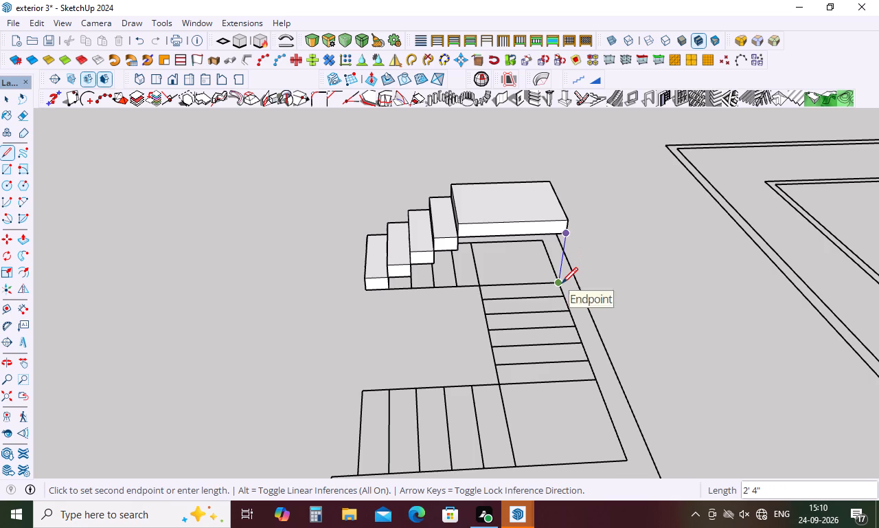
key(Escape)
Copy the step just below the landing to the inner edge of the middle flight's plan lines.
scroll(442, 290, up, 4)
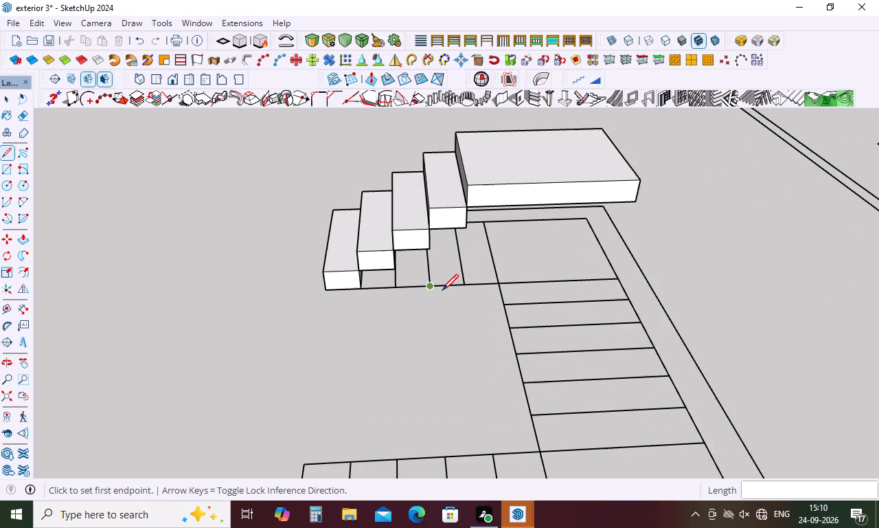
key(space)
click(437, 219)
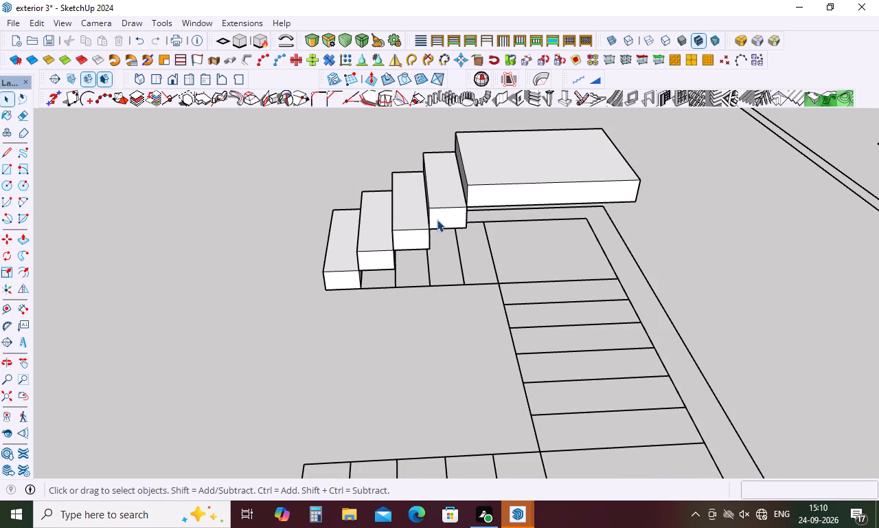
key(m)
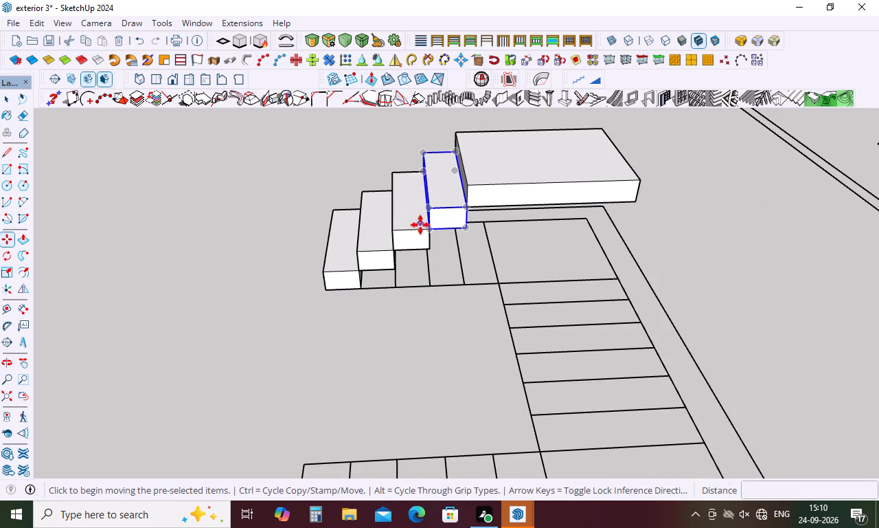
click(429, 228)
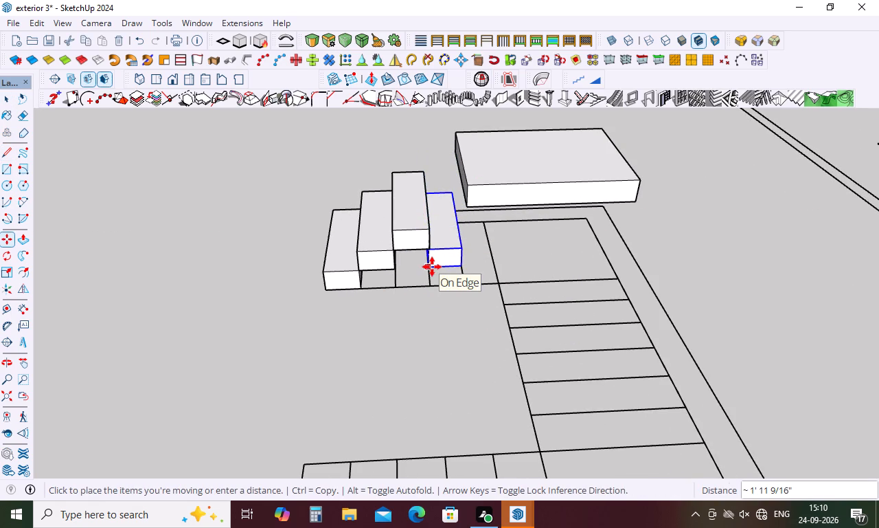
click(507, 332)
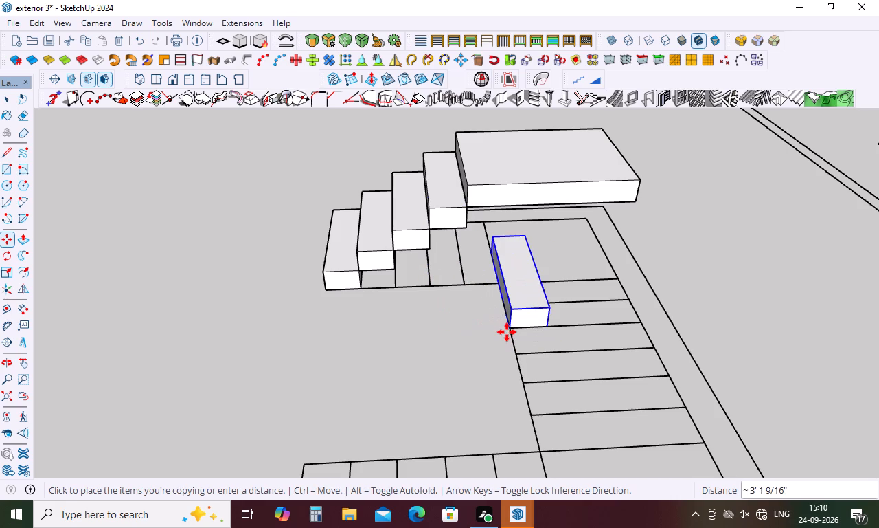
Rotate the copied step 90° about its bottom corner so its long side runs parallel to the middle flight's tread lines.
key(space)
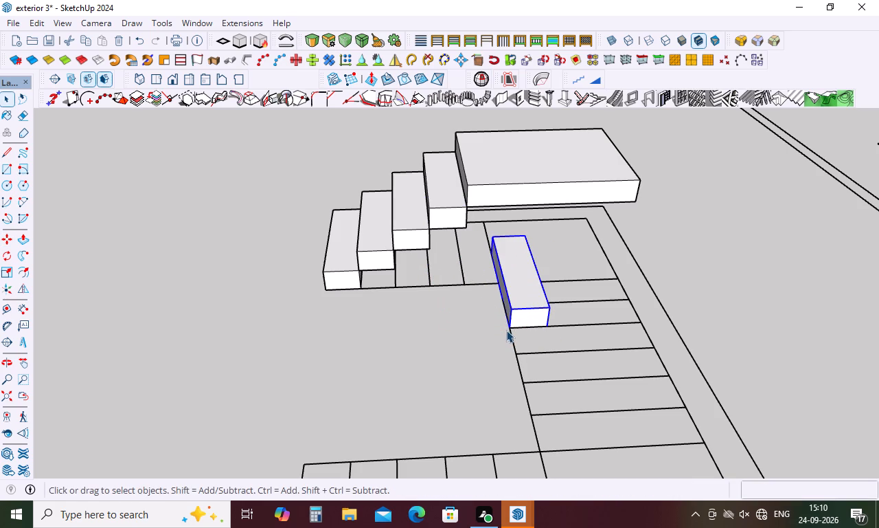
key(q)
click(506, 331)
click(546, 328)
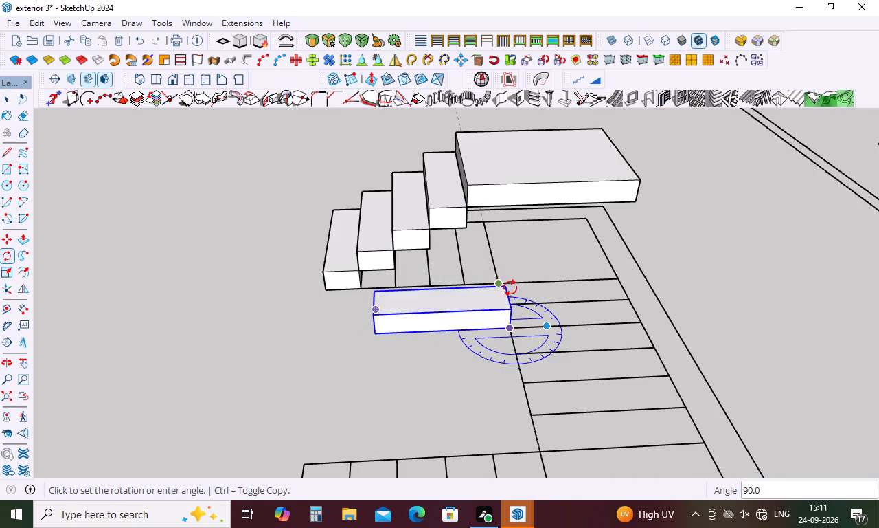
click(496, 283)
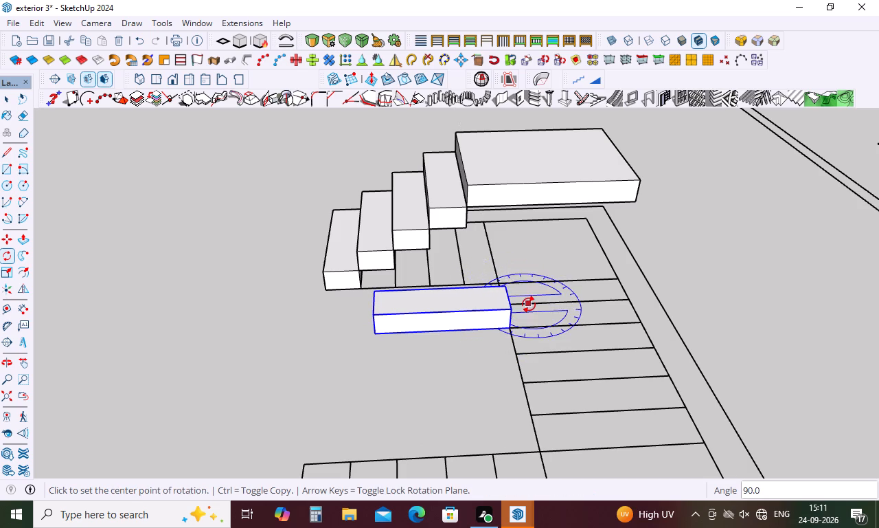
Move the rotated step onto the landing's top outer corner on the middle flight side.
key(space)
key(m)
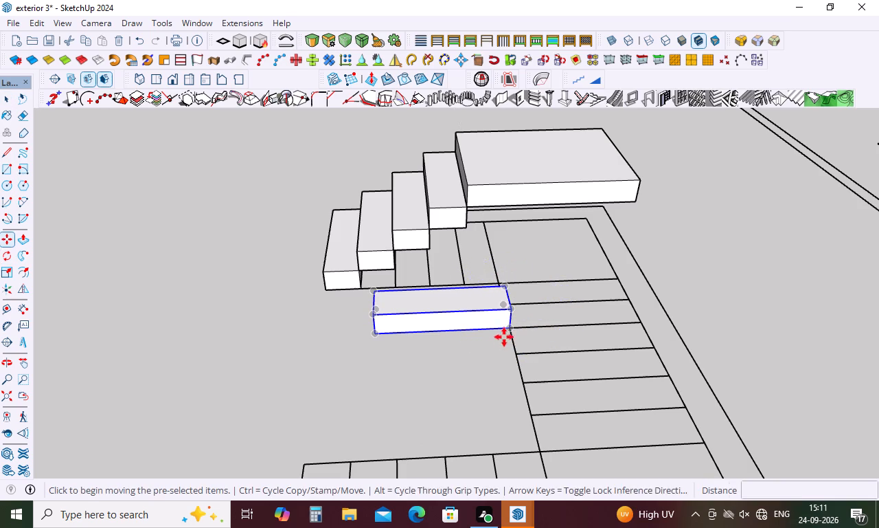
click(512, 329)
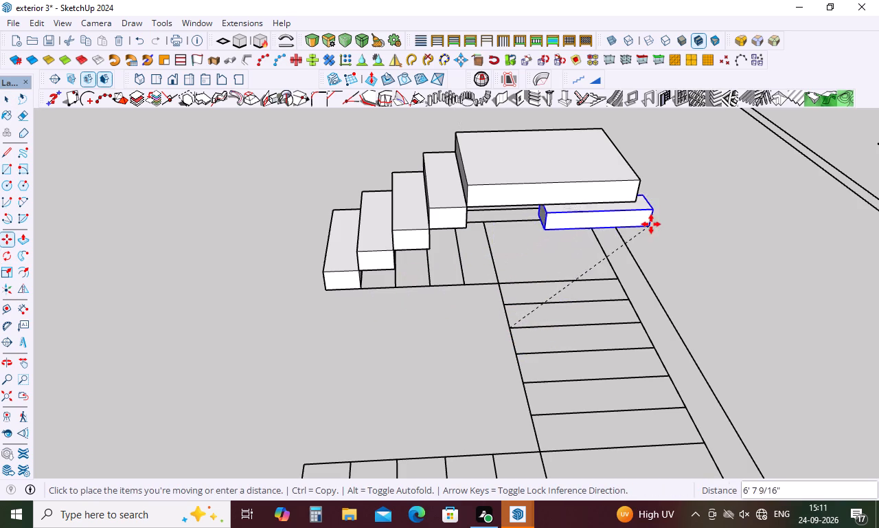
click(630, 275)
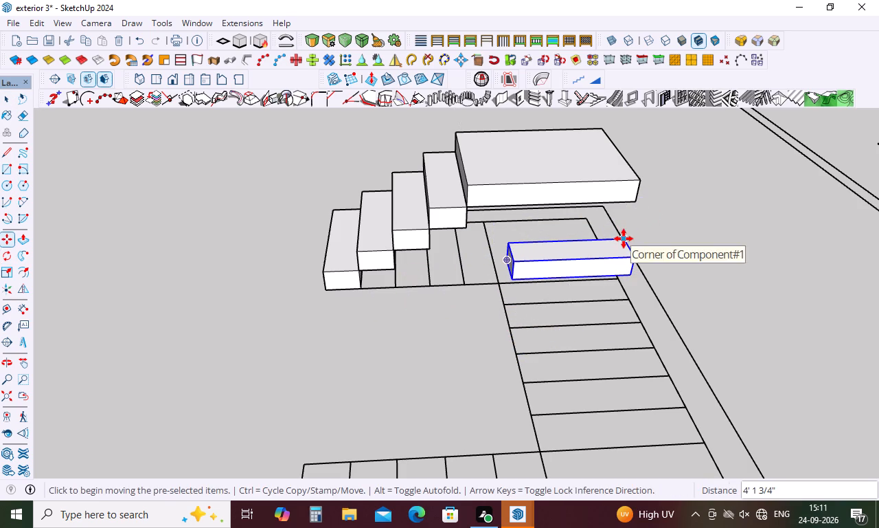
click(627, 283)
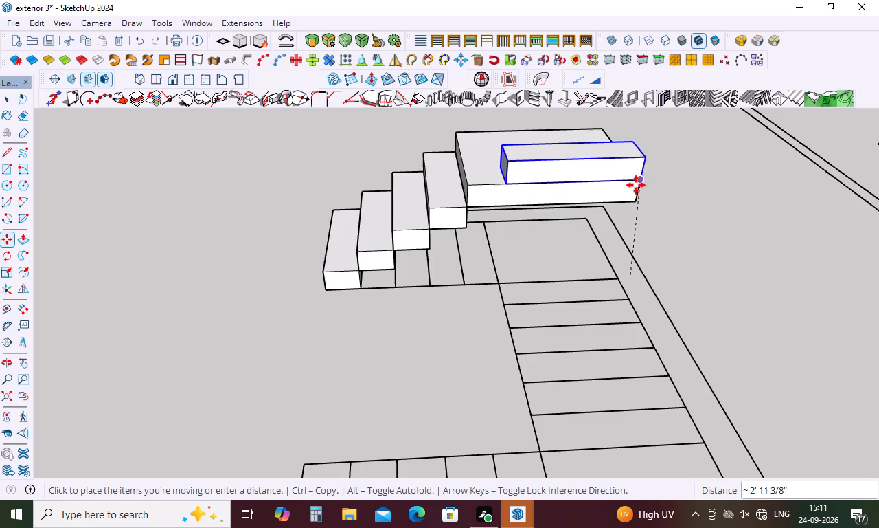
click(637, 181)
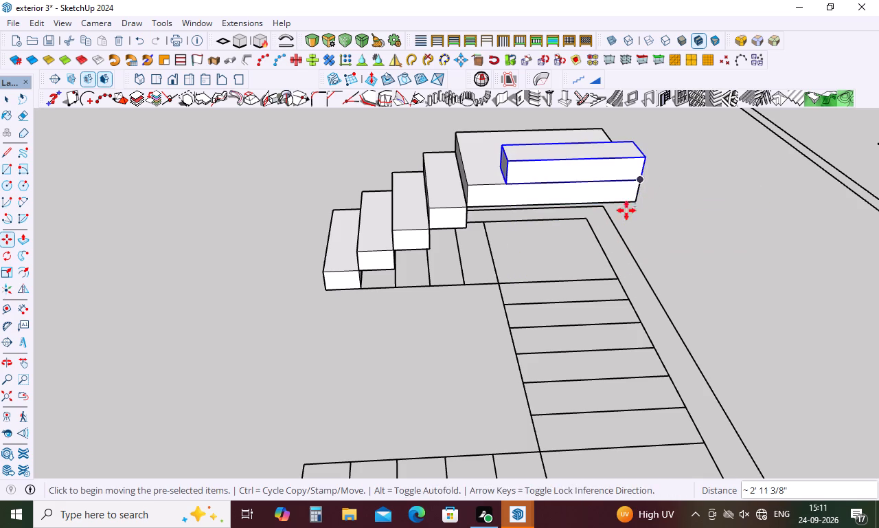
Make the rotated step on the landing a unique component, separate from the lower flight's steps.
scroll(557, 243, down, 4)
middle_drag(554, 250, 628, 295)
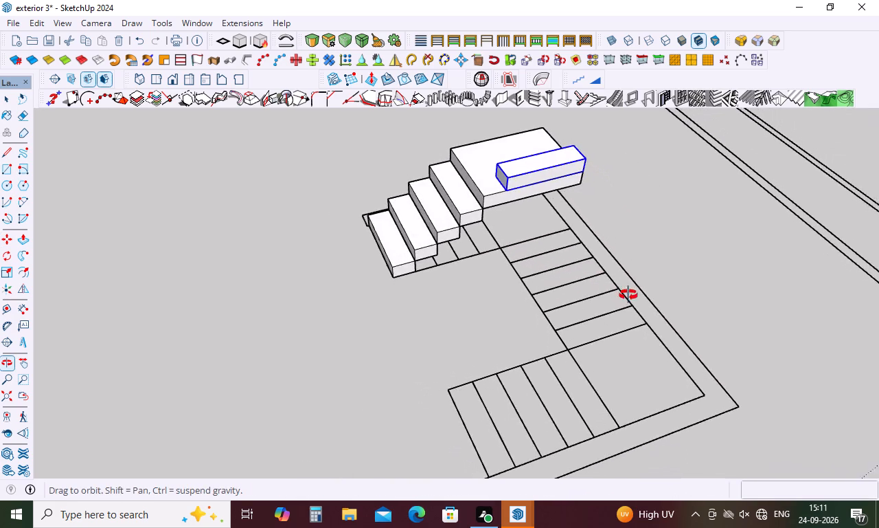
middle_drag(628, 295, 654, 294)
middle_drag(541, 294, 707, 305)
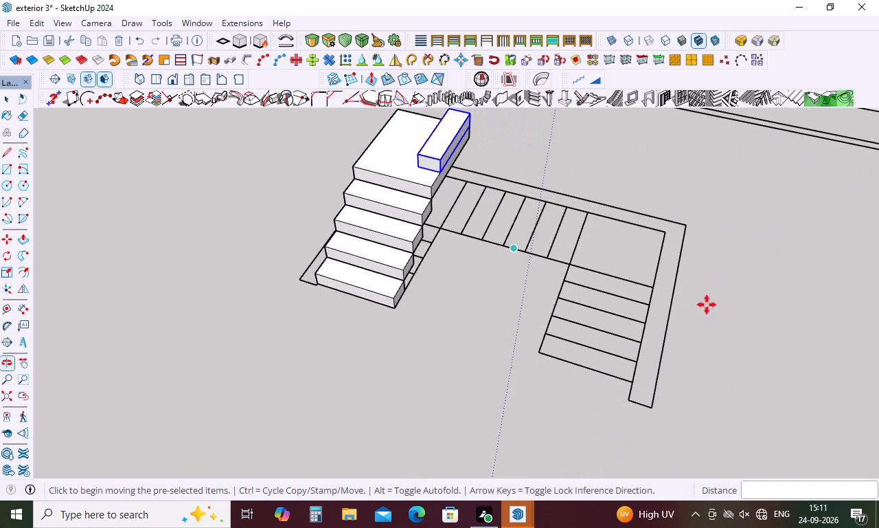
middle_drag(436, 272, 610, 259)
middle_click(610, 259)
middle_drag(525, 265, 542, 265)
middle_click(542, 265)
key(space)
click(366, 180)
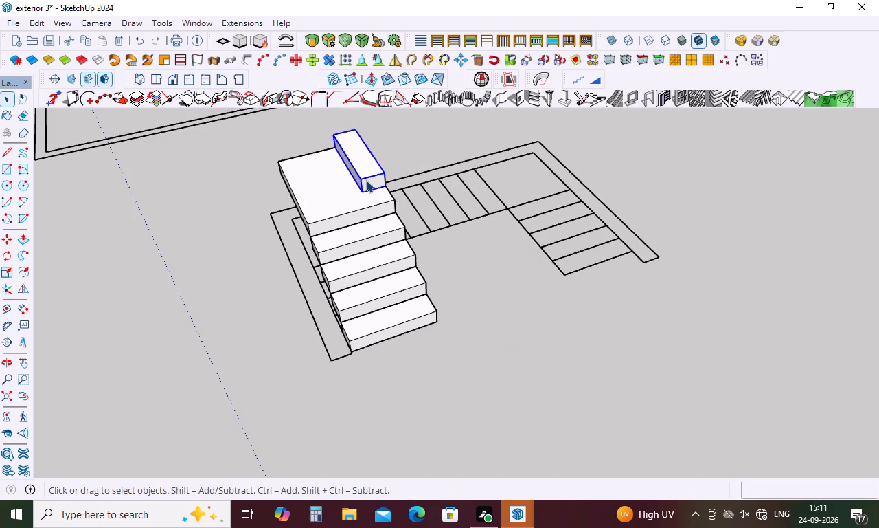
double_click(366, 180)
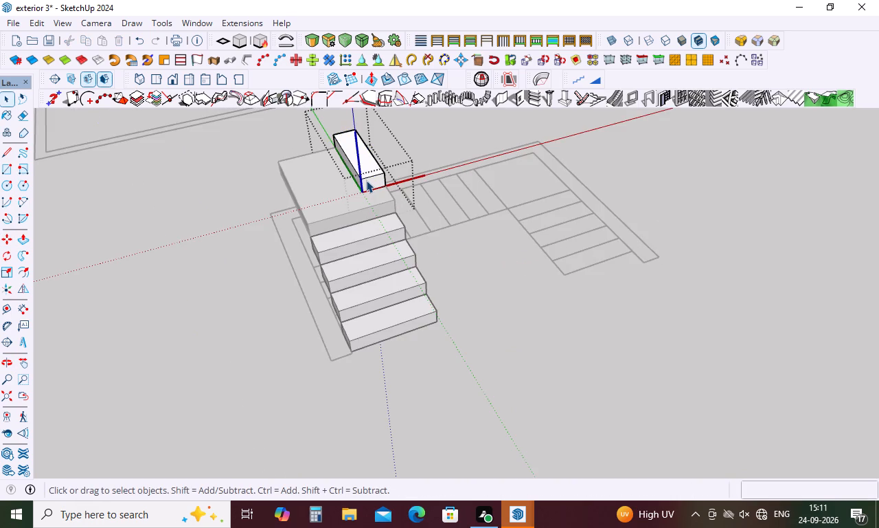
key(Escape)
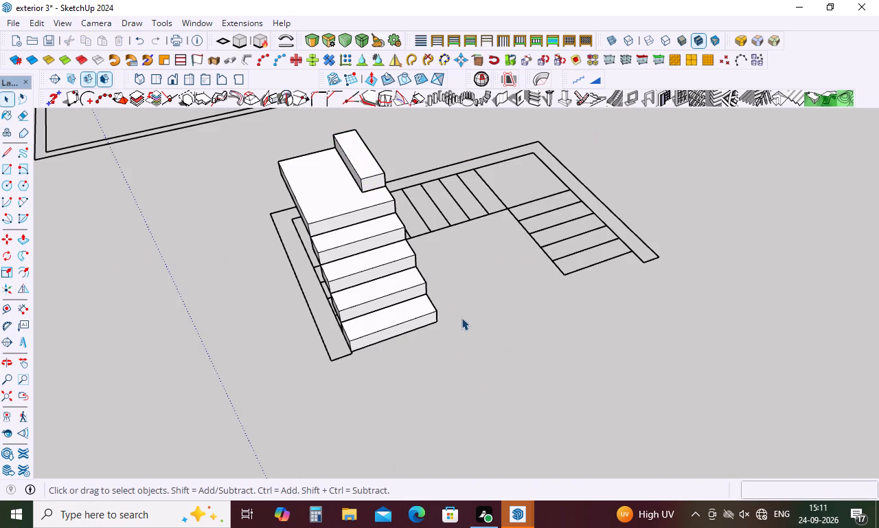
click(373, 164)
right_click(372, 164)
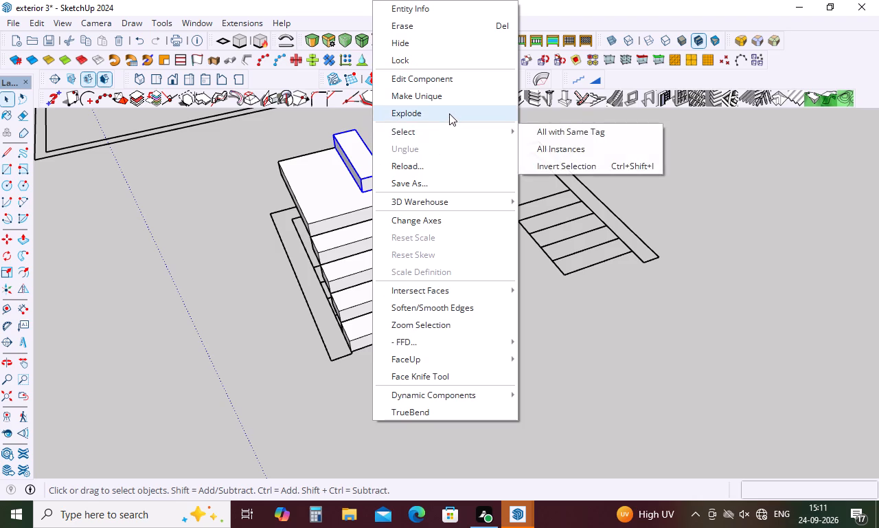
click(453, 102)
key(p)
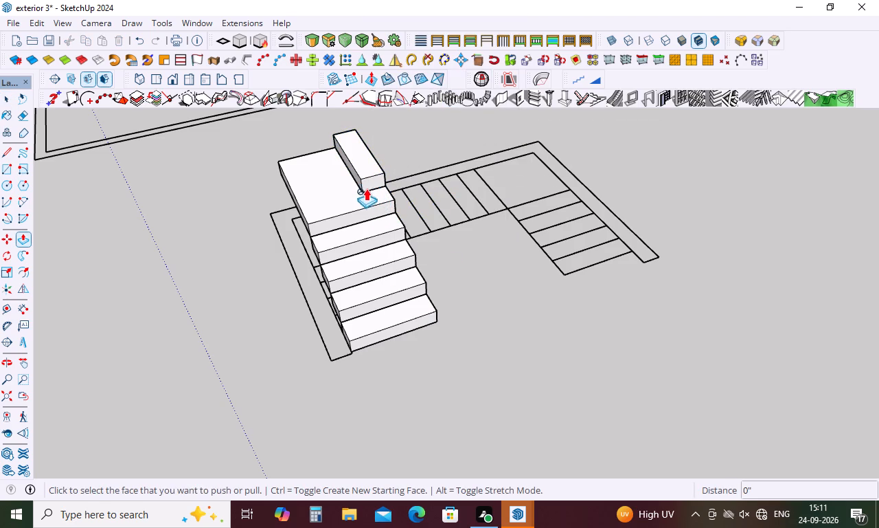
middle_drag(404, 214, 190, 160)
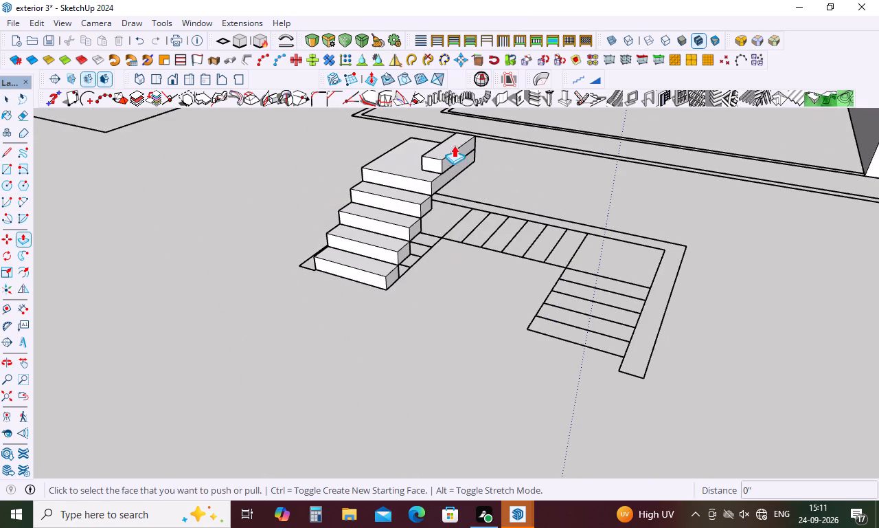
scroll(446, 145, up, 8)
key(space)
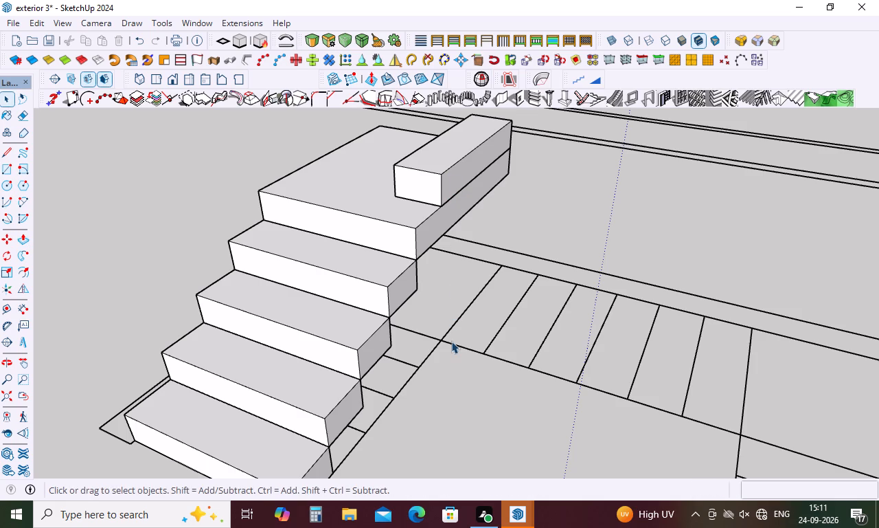
Measure the plan line between the landing and the middle flight, and the gap from the landing's corner to the step above it.
click(22, 312)
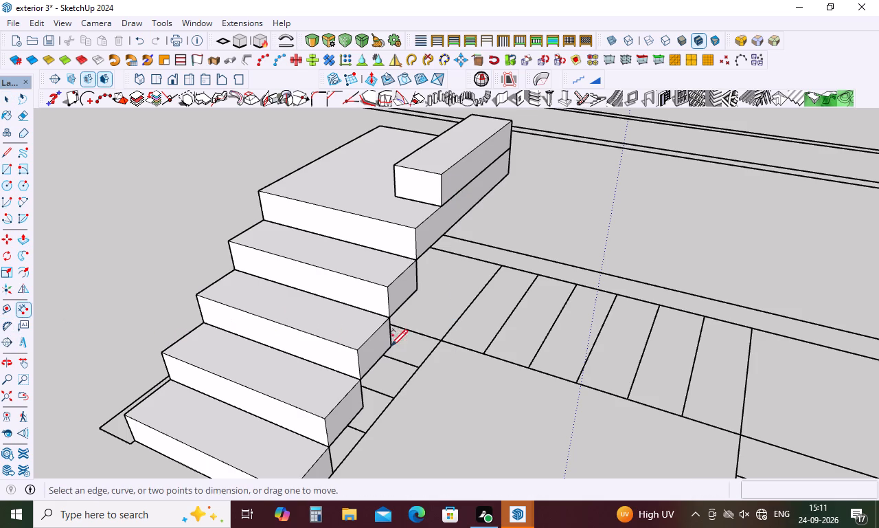
click(440, 343)
click(504, 260)
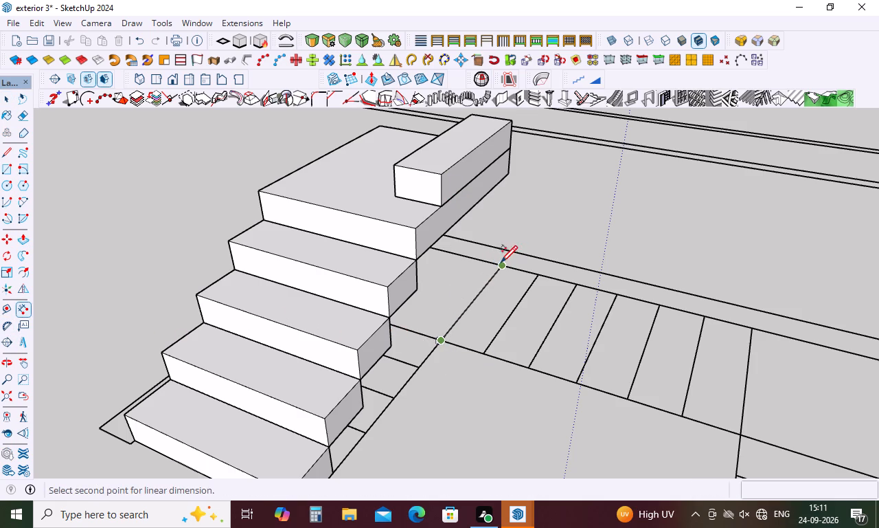
click(501, 265)
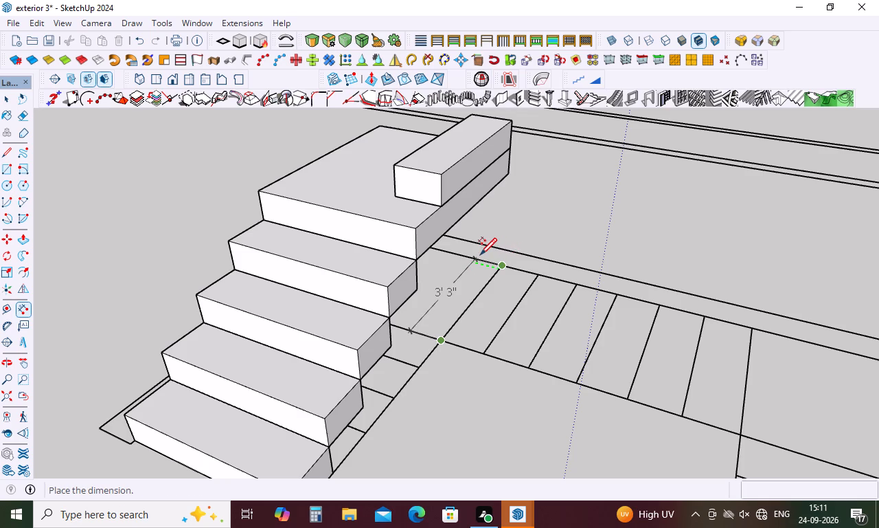
key(Escape)
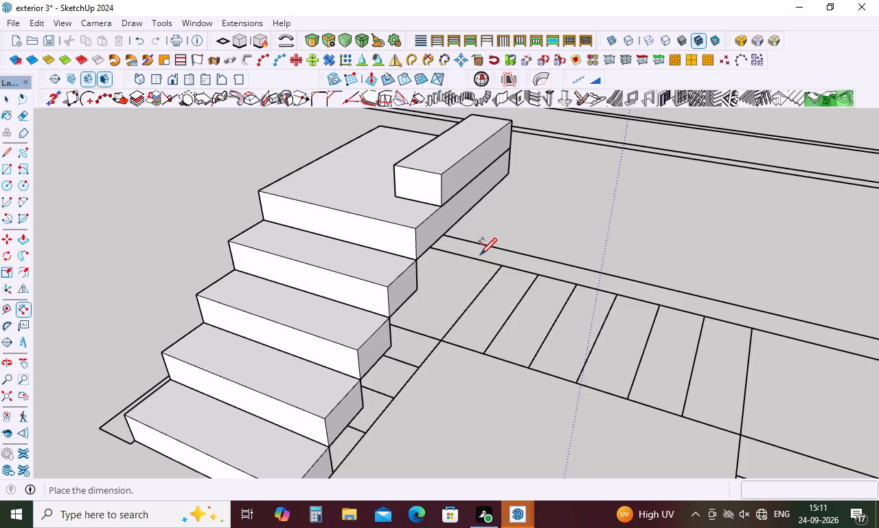
click(413, 228)
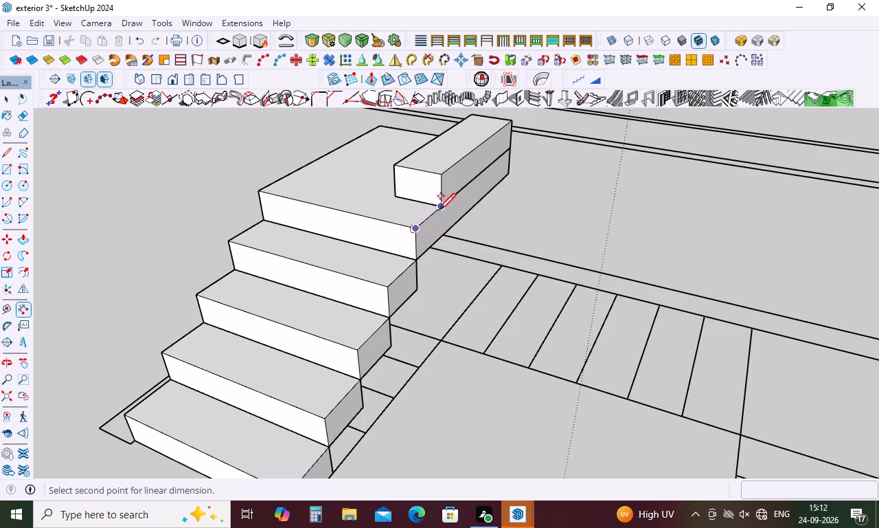
click(439, 209)
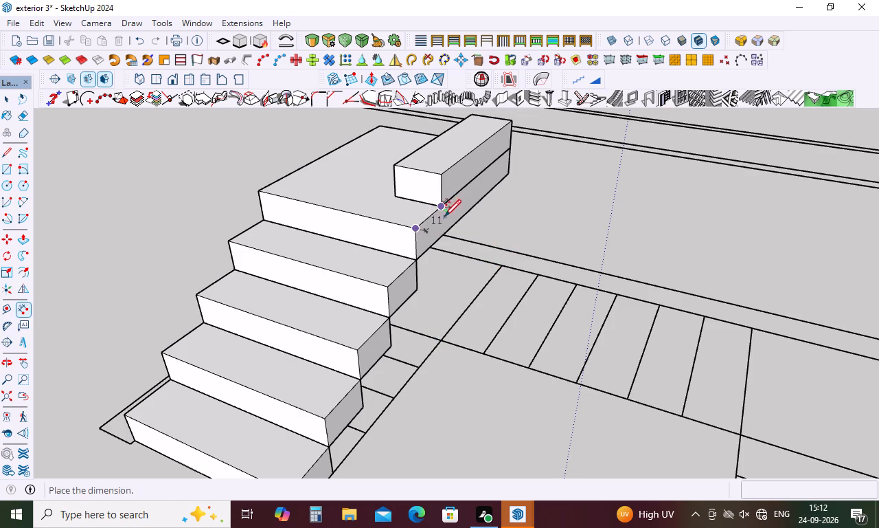
key(Escape)
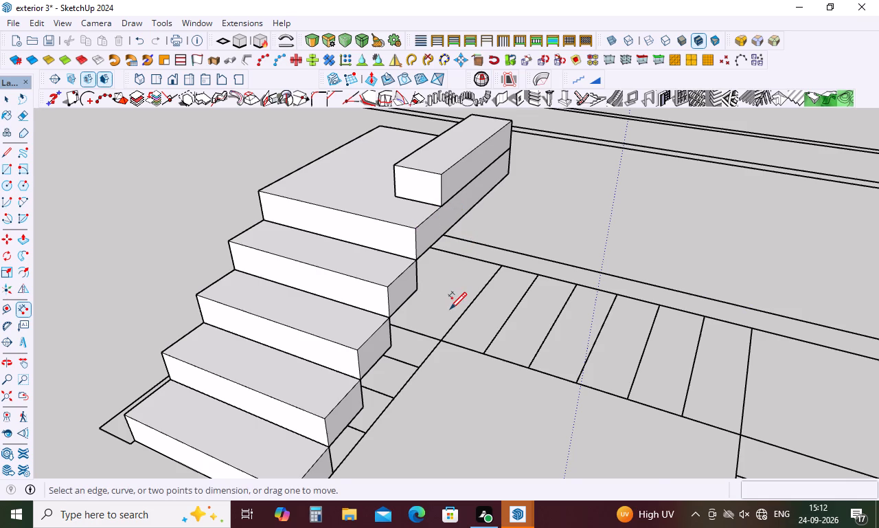
Undo the rotated step, the landing extension and the lower flight's copies, back to the single first step on the plan.
scroll(450, 308, down, 5)
key(ctrl+z)
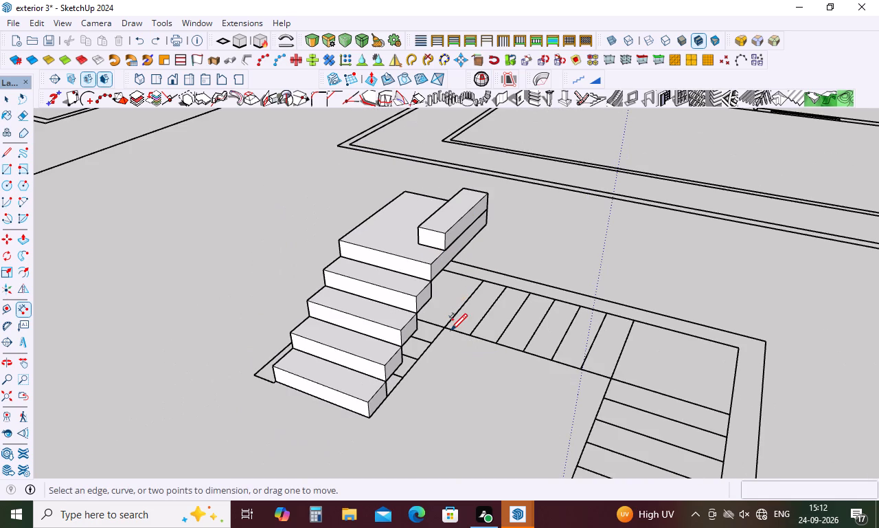
key(ctrl+z)
key(ctrl+z)
key(ctrl+z)
key(ctrl+z)
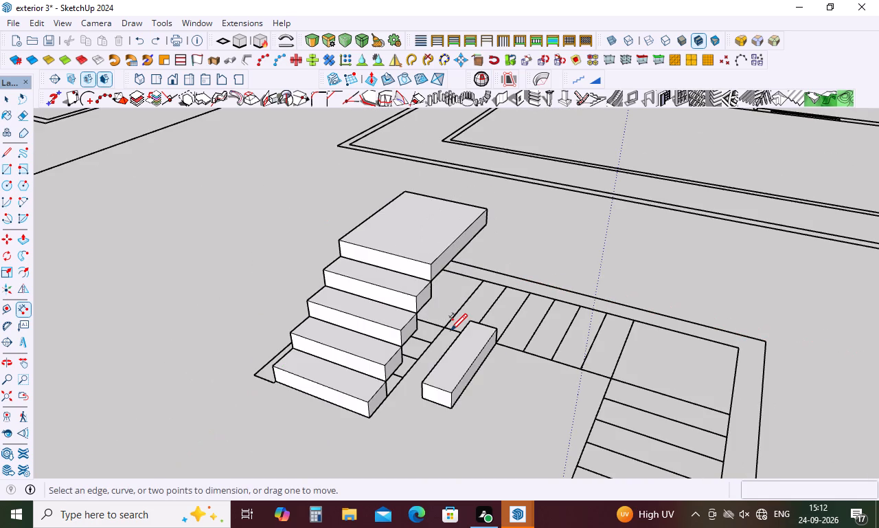
key(ctrl+z)
key(ctrl+z)
key(ctrl+z)
key(ctrl+z)
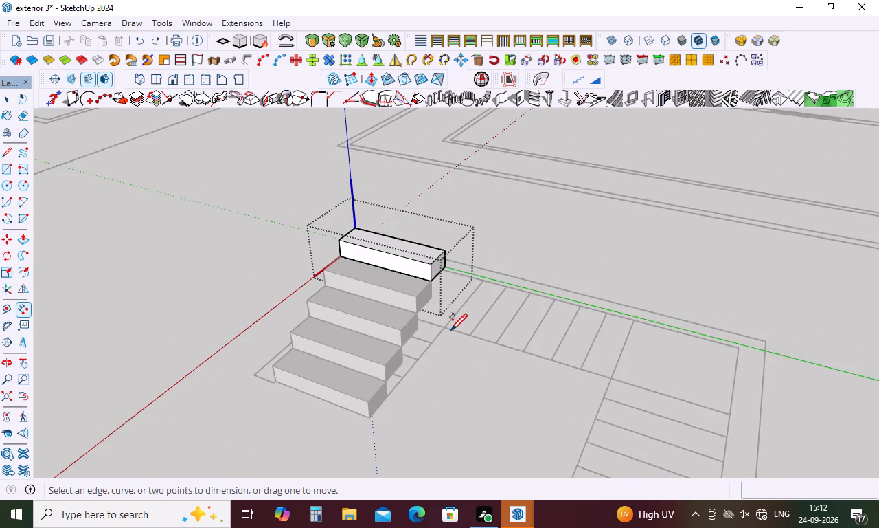
scroll(450, 329, down, 4)
middle_drag(451, 332, 803, 300)
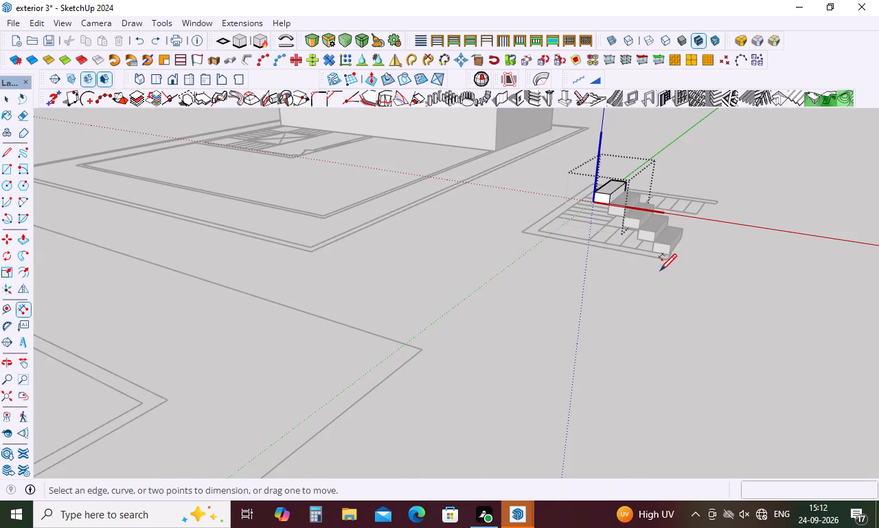
key(ctrl+z)
key(ctrl+z)
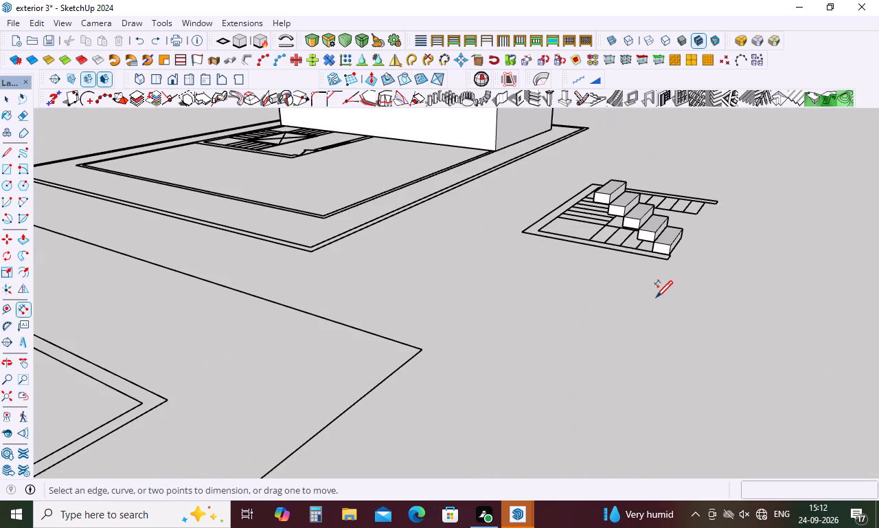
key(ctrl+z)
scroll(632, 277, down, 3)
scroll(608, 216, up, 10)
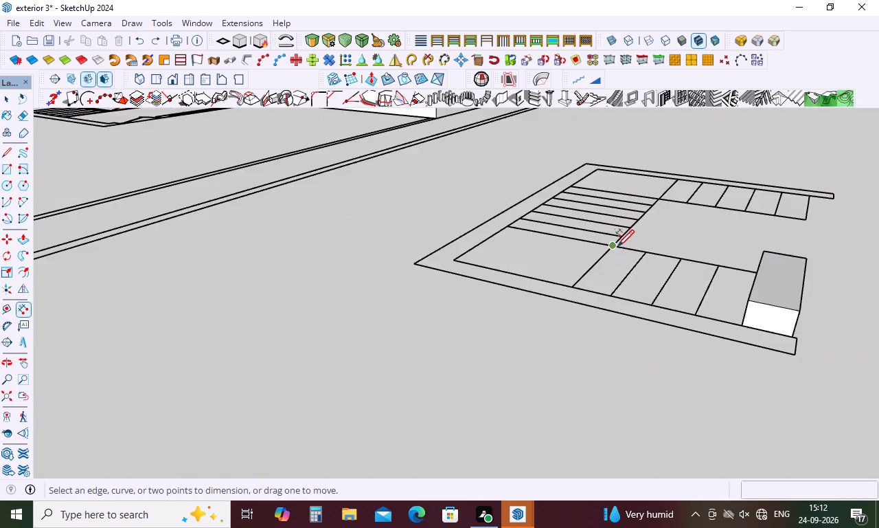
Copy the first step one tread back and one riser up, and array it 5x to build the lower flight.
middle_drag(617, 273, 718, 292)
scroll(676, 243, down, 7)
scroll(786, 234, up, 4)
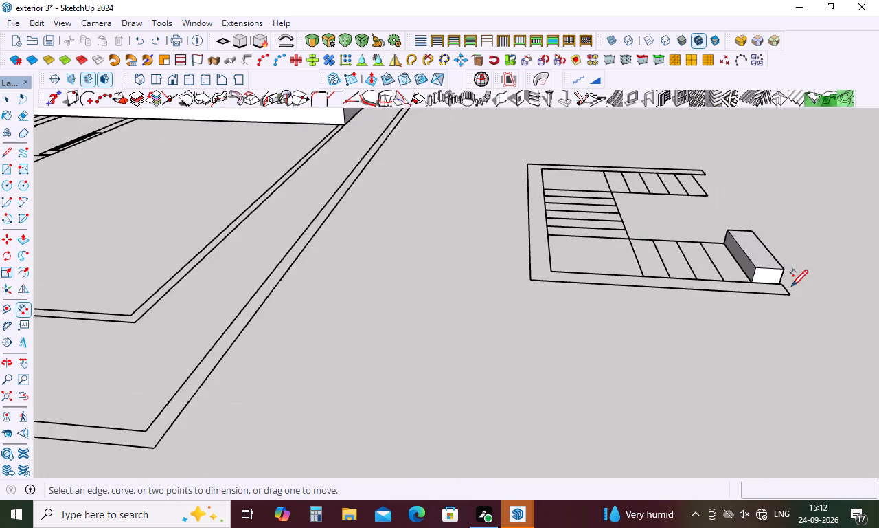
scroll(791, 287, up, 6)
key(space)
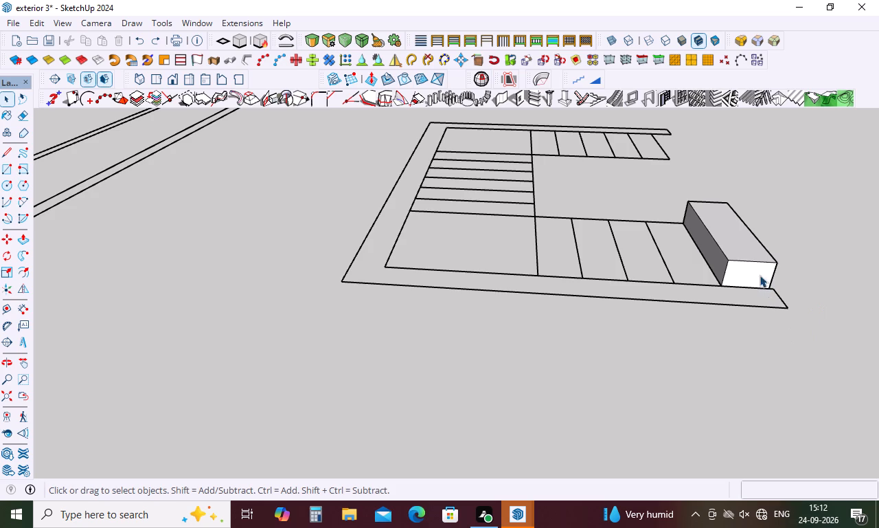
key(m)
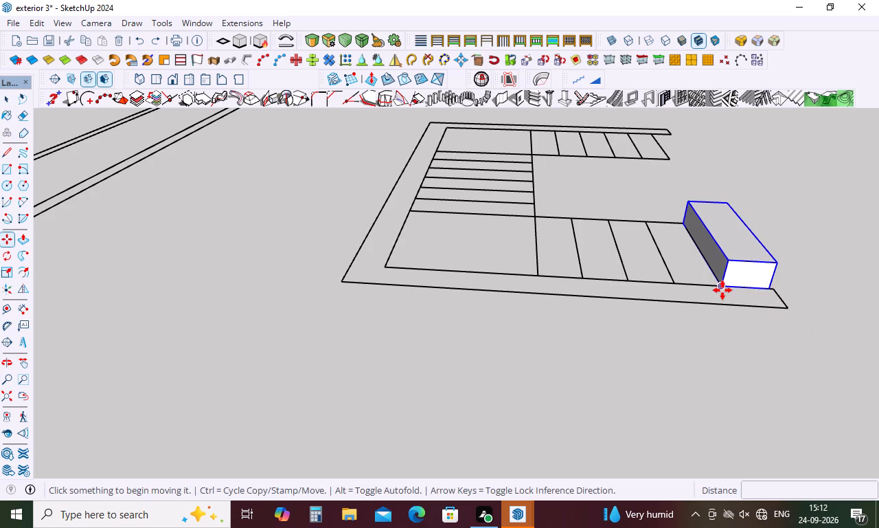
click(770, 288)
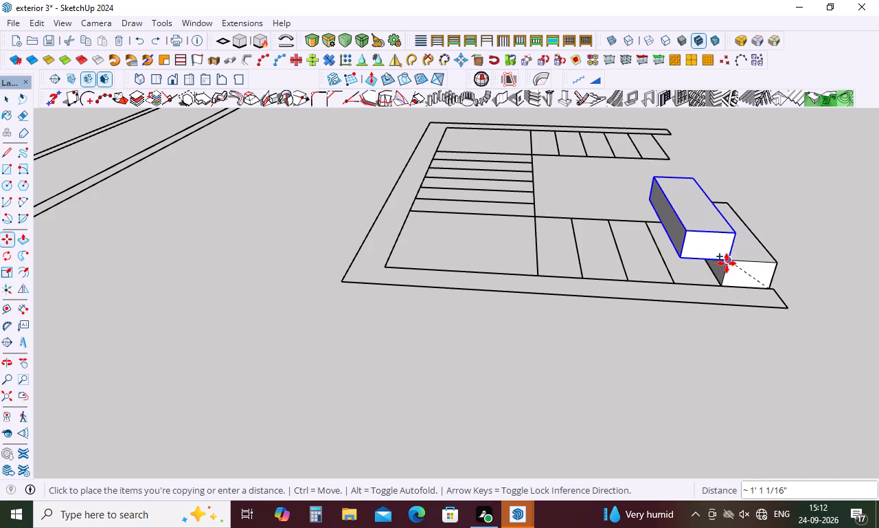
click(727, 263)
key(5)
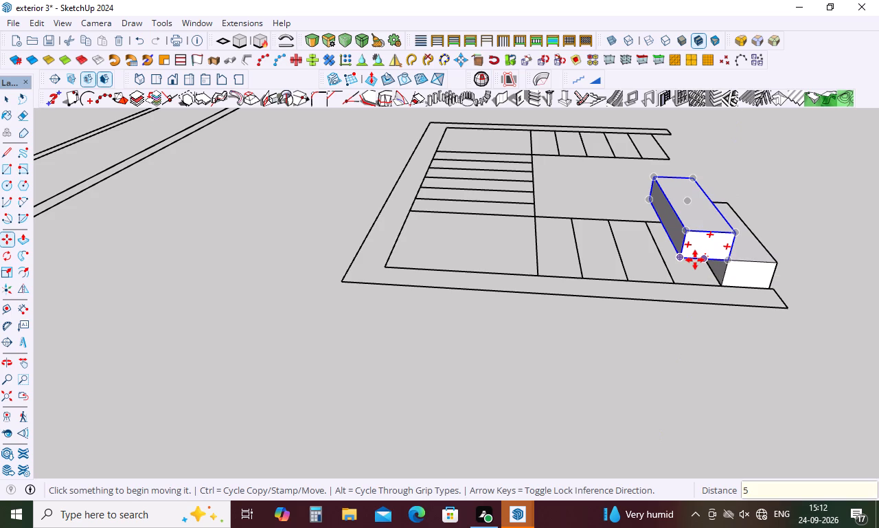
key(x)
key(Return)
key(space)
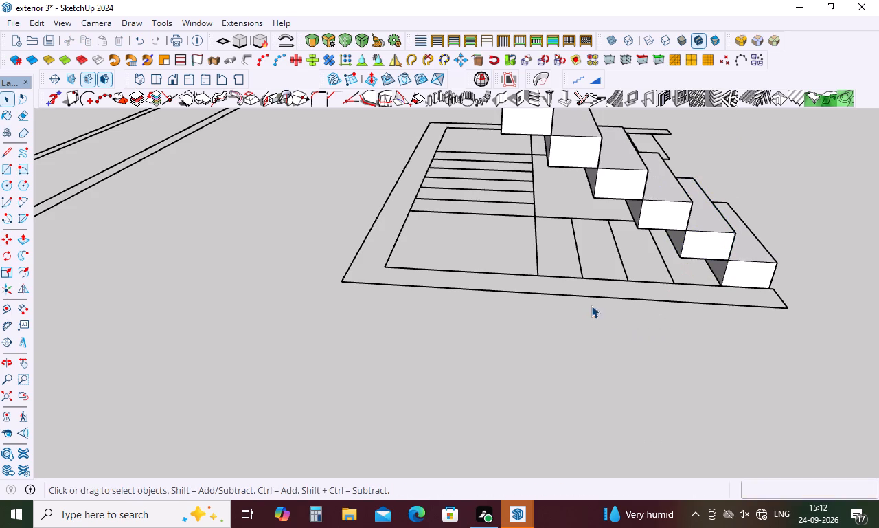
Make the topmost step of the lower flight a unique component.
scroll(591, 305, down, 4)
click(550, 175)
right_click(550, 175)
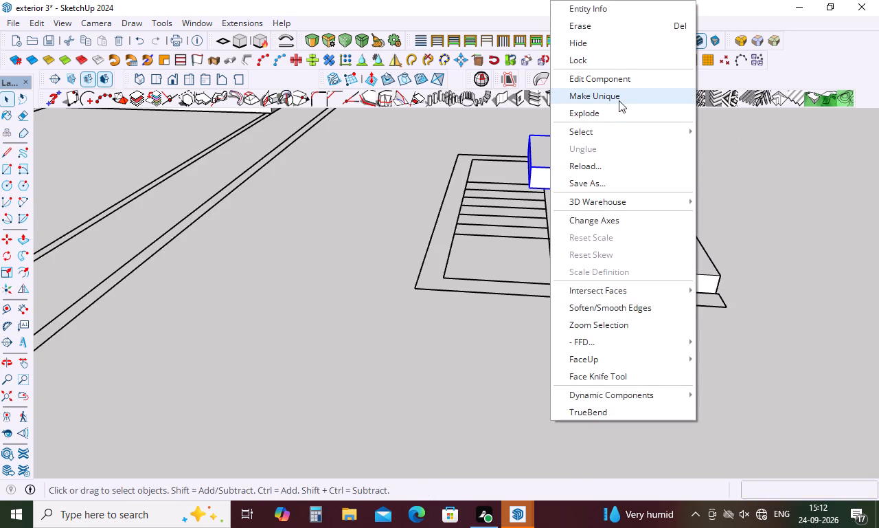
click(619, 100)
Push/Pull the unique top step's long back face outward 2' 4" to form the landing.
double_click(539, 184)
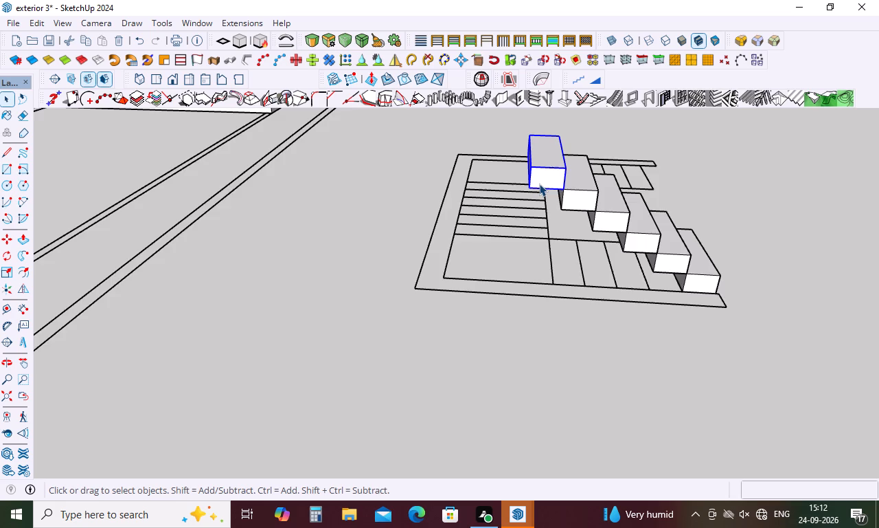
key(p)
middle_drag(539, 269, 753, 267)
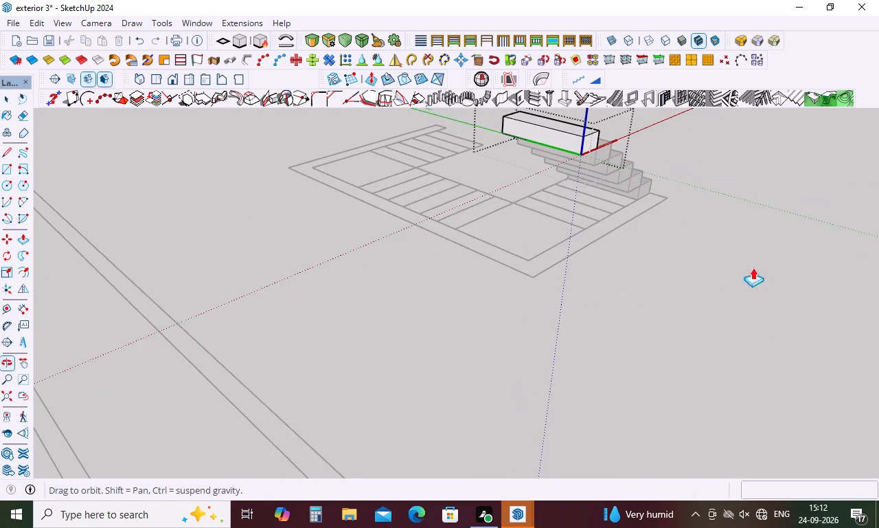
middle_drag(753, 267, 753, 274)
click(527, 133)
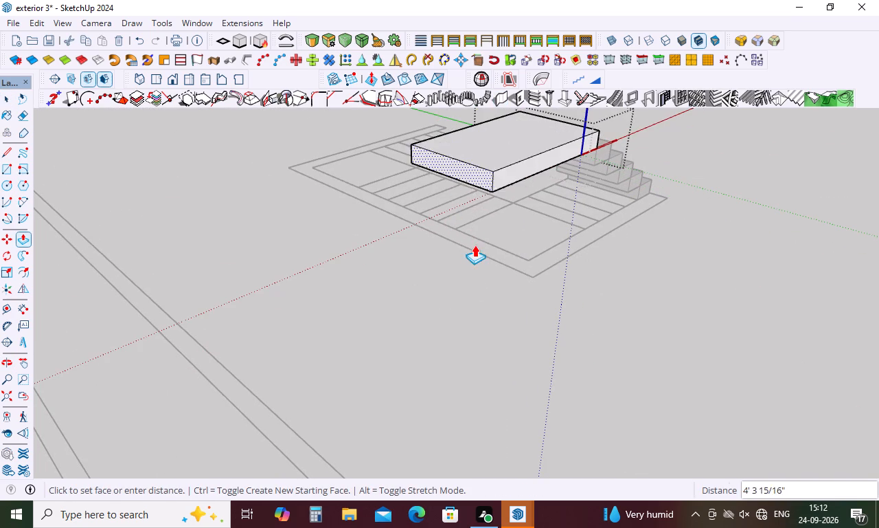
click(526, 254)
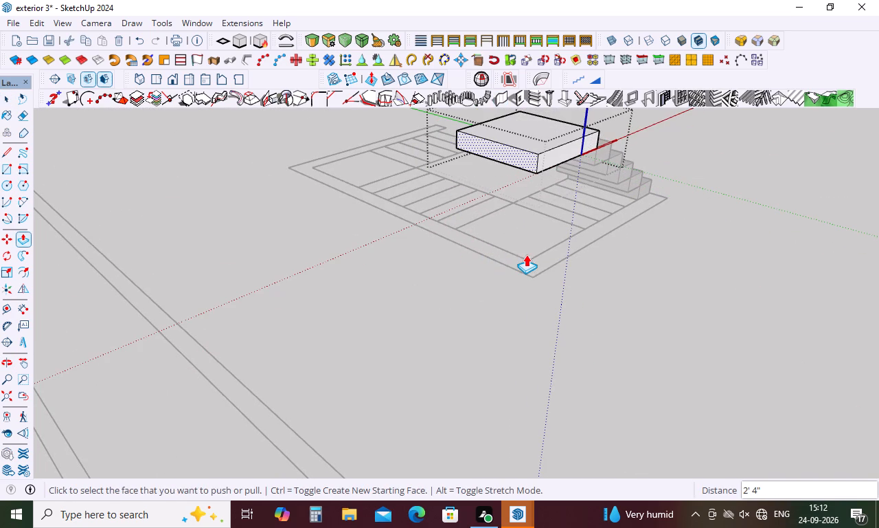
key(space)
click(497, 311)
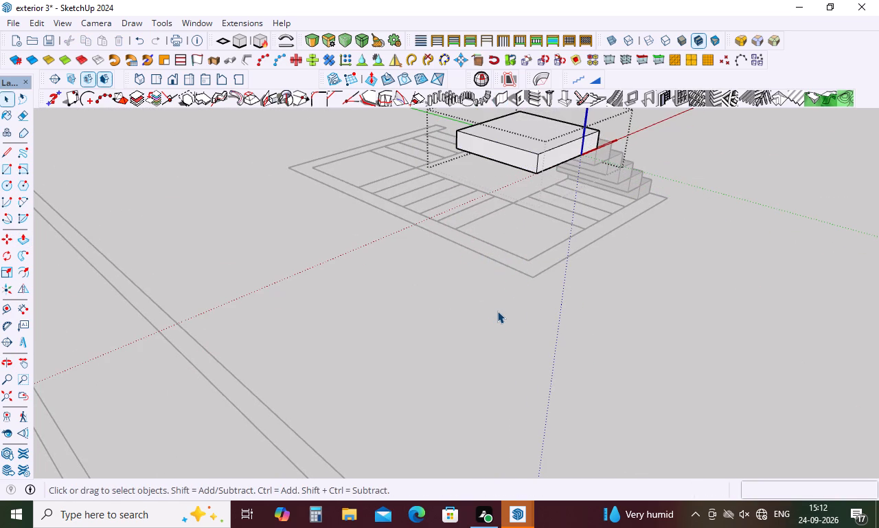
Copy the step directly below the landing and place the copy off to the side, near the plan's outer wall line.
scroll(496, 311, down, 4)
middle_drag(496, 317, 767, 359)
middle_drag(377, 228, 515, 286)
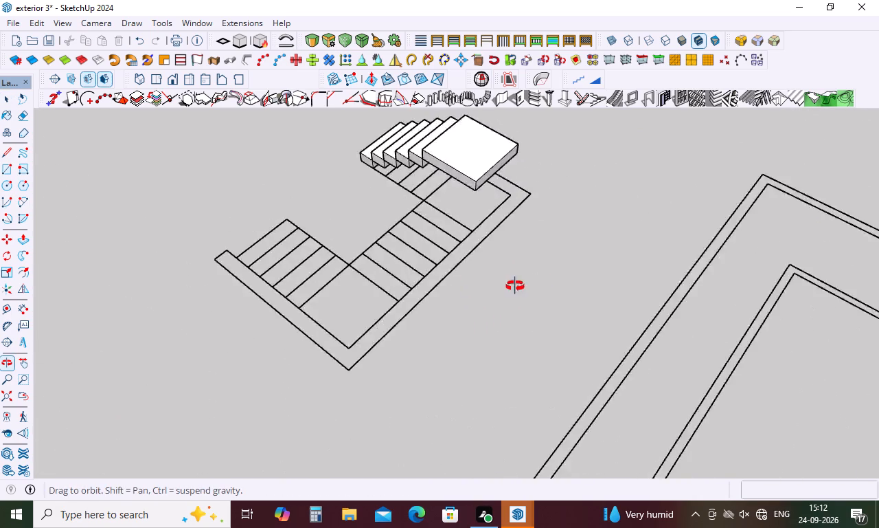
middle_drag(515, 286, 751, 221)
scroll(327, 127, up, 4)
scroll(367, 197, up, 3)
click(369, 196)
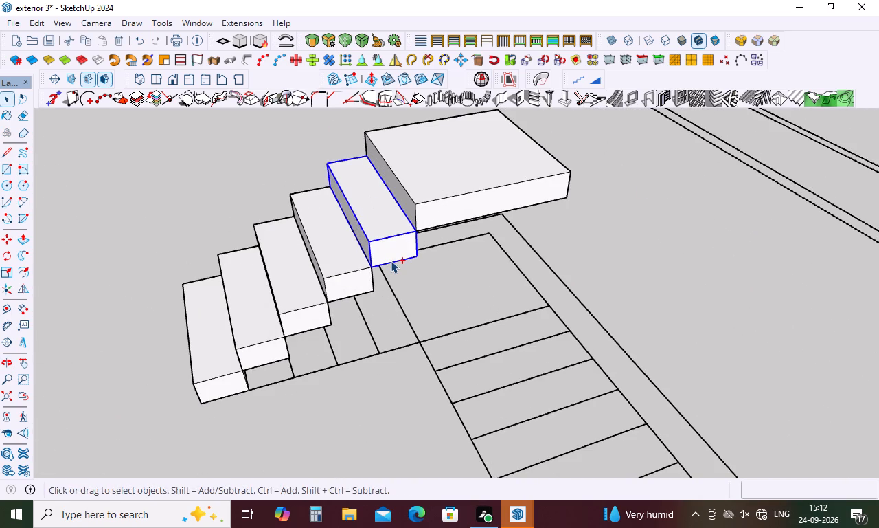
key(m)
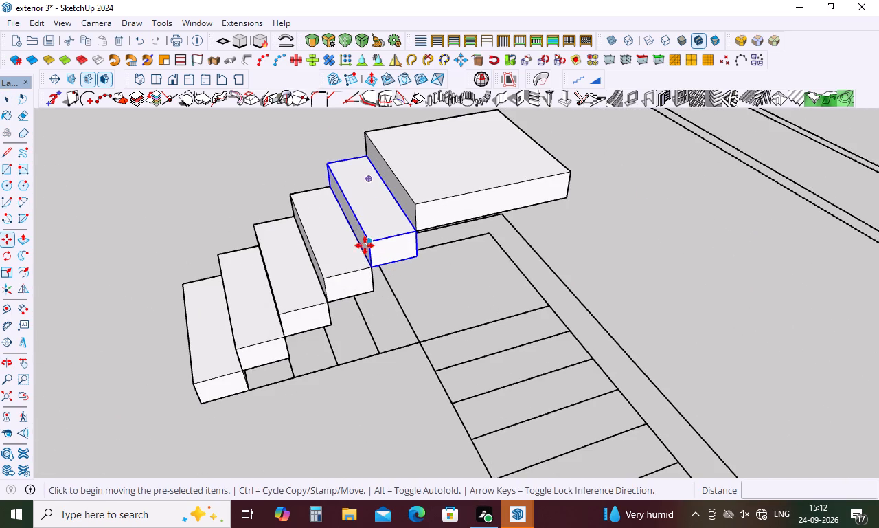
click(370, 241)
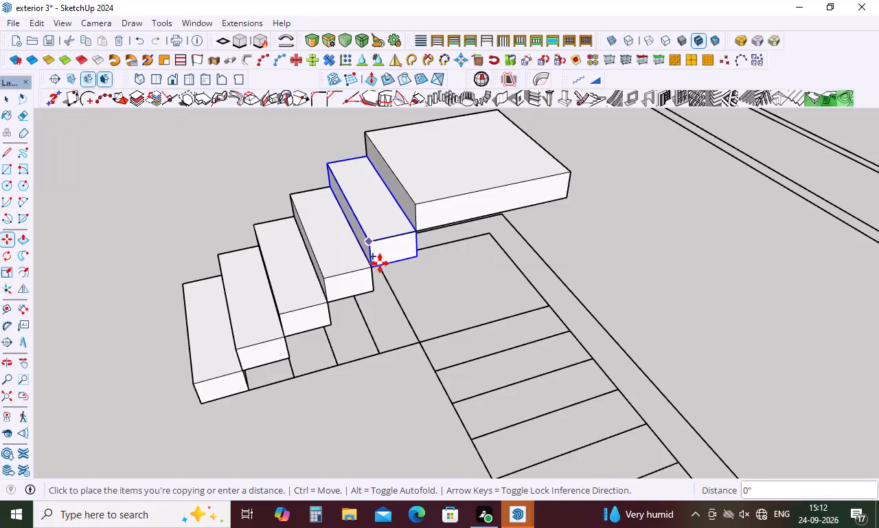
click(652, 331)
key(space)
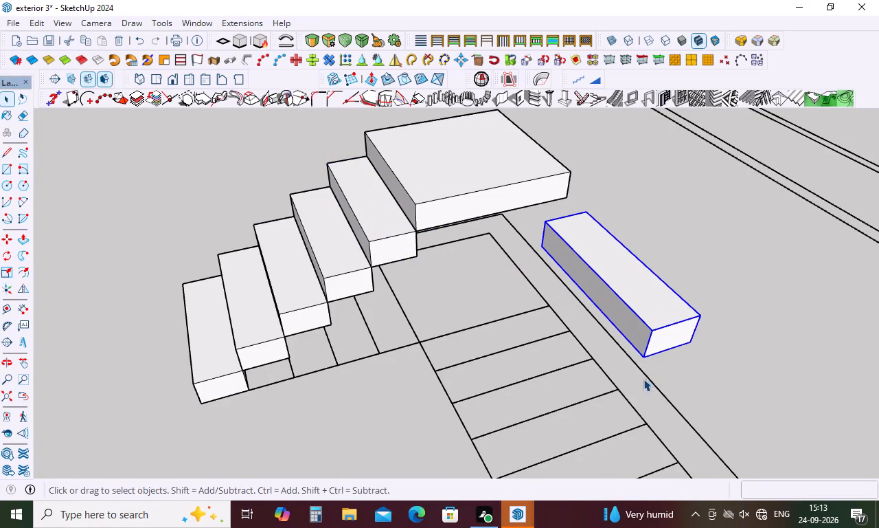
Rotate the copied step 90° about the vertical axis at its bottom corner, in line with the middle flight's treads.
key(q)
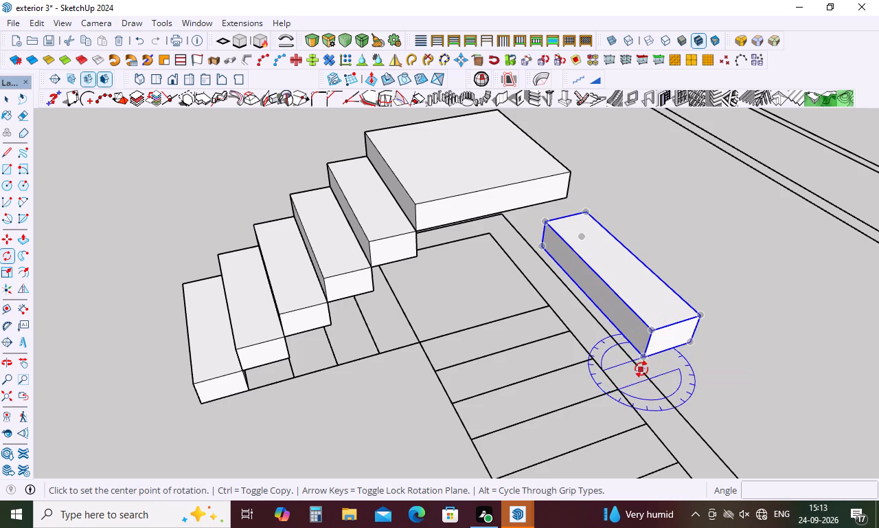
middle_drag(651, 358, 601, 307)
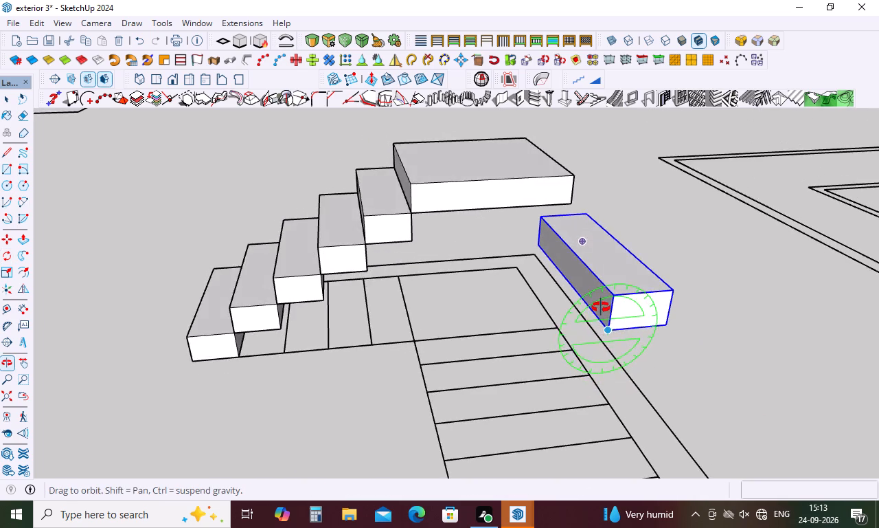
middle_drag(601, 307, 557, 403)
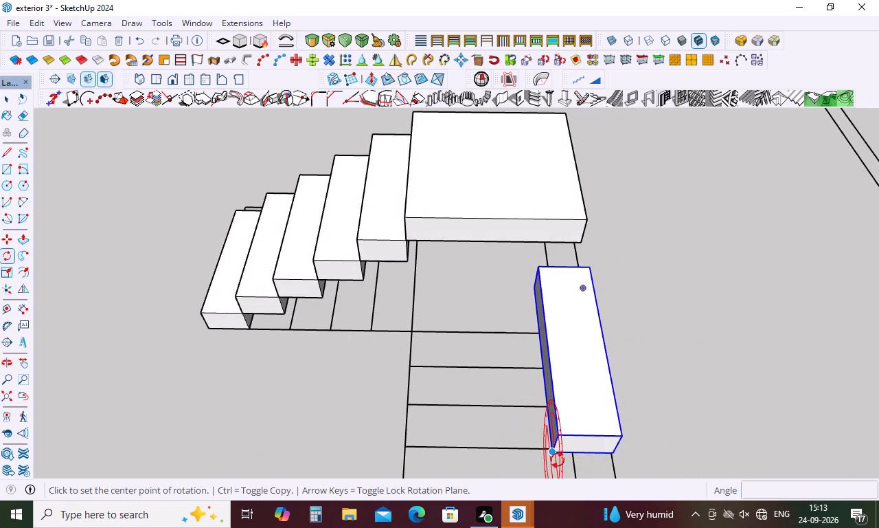
key(Left)
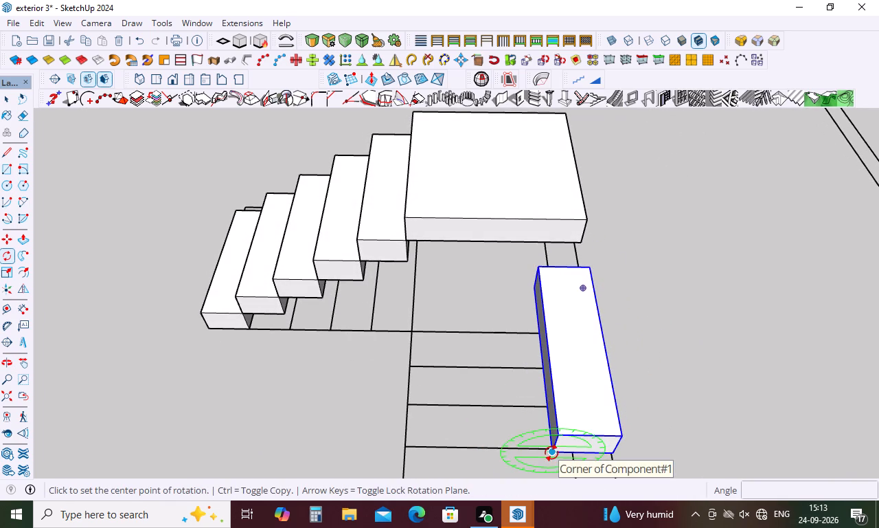
key(Left)
key(Left)
key(Right)
key(Right)
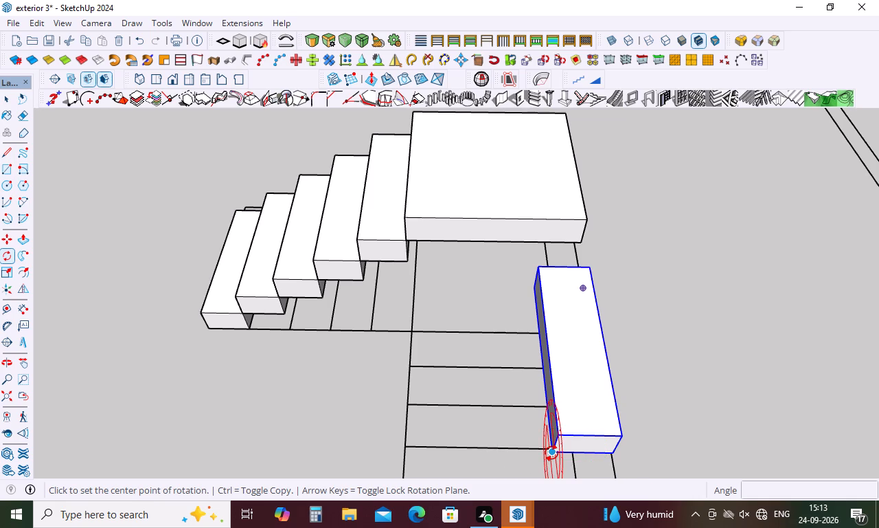
key(Right)
key(Up)
click(552, 452)
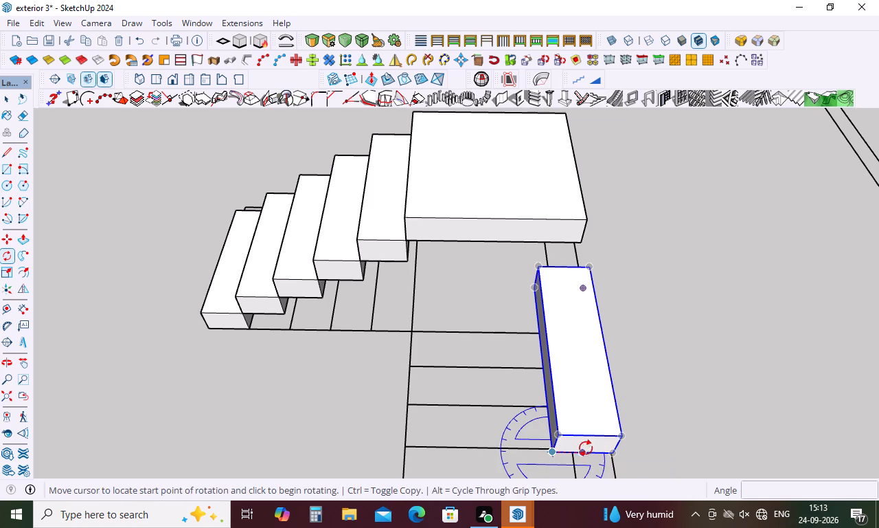
click(615, 453)
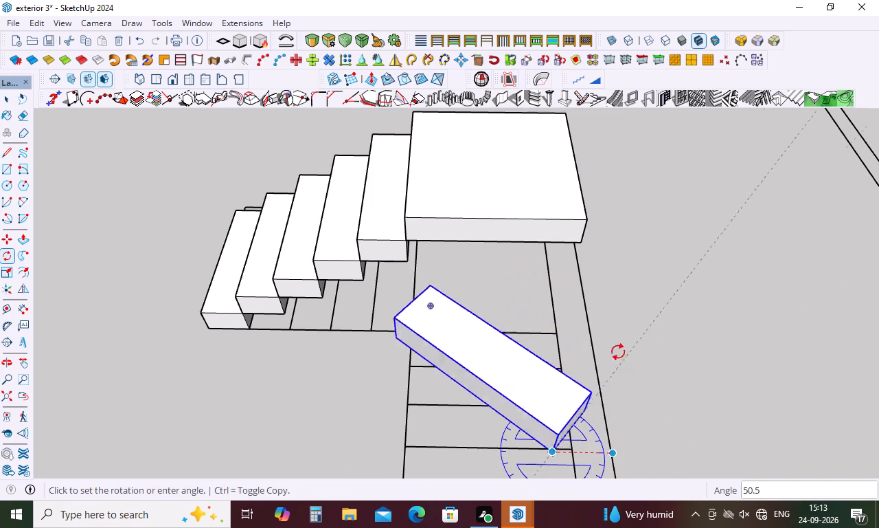
click(552, 382)
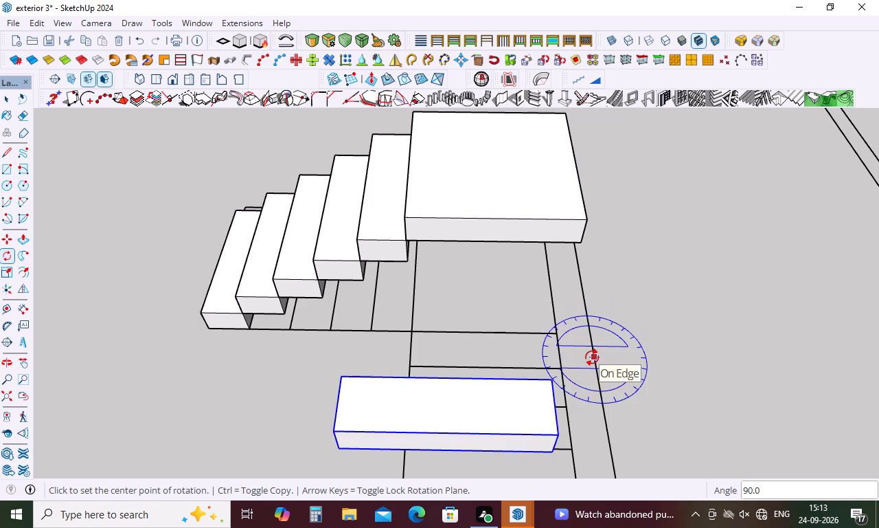
Move the rotated step by its bottom outer corner onto the landing's top outer corner on the middle flight side.
key(space)
key(m)
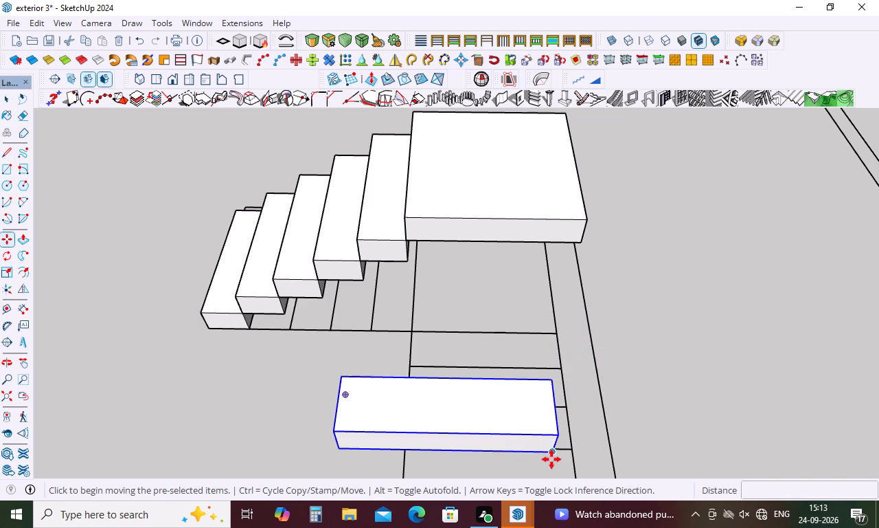
click(552, 454)
click(613, 347)
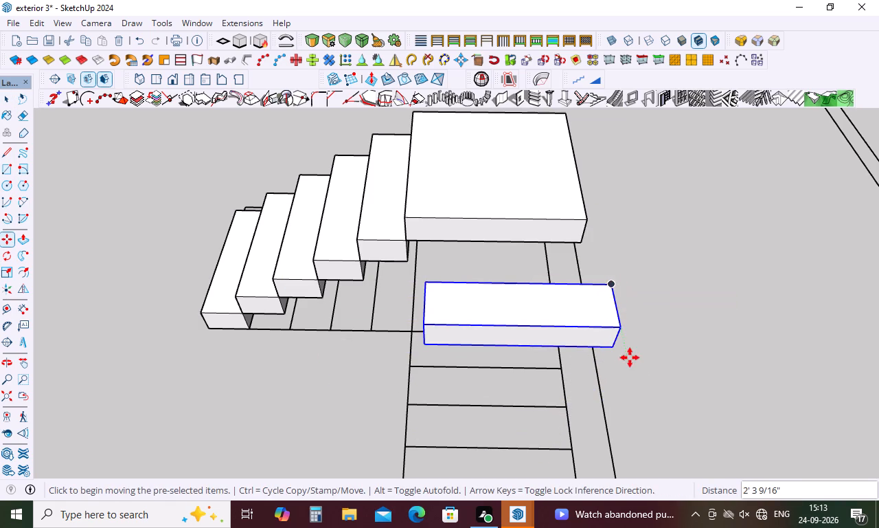
click(616, 351)
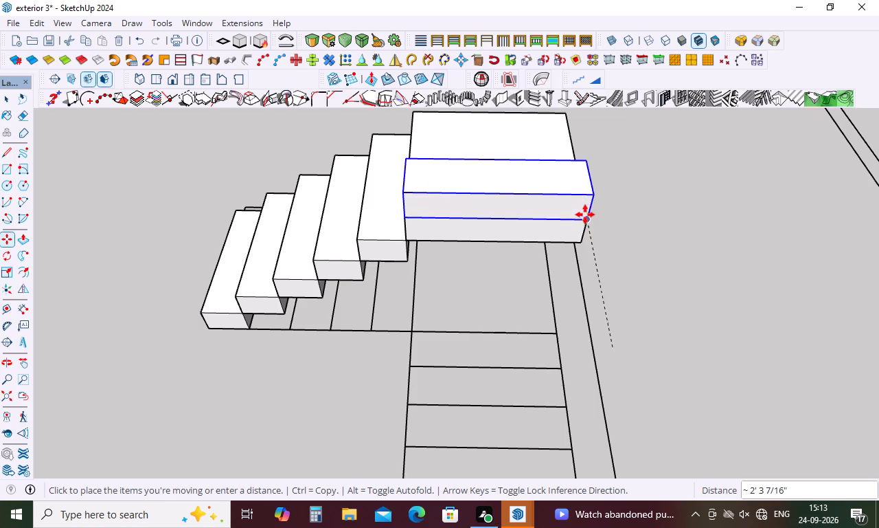
click(585, 218)
Move the rotated step 11" outward off the landing, so its back bottom edge meets the landing's top edge.
middle_drag(630, 203, 383, 168)
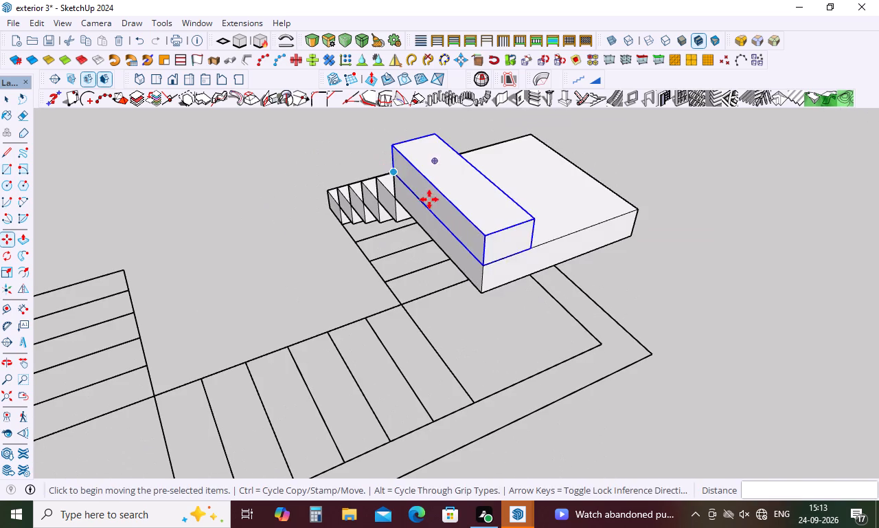
click(530, 250)
click(483, 266)
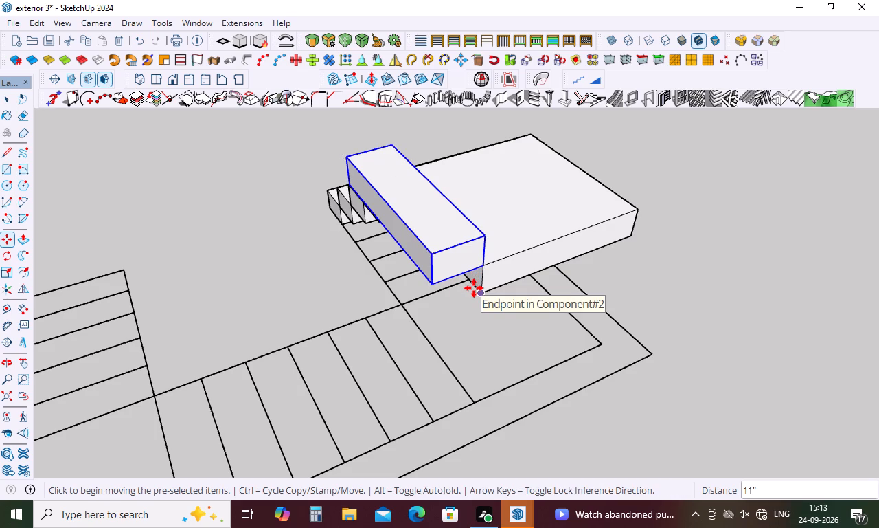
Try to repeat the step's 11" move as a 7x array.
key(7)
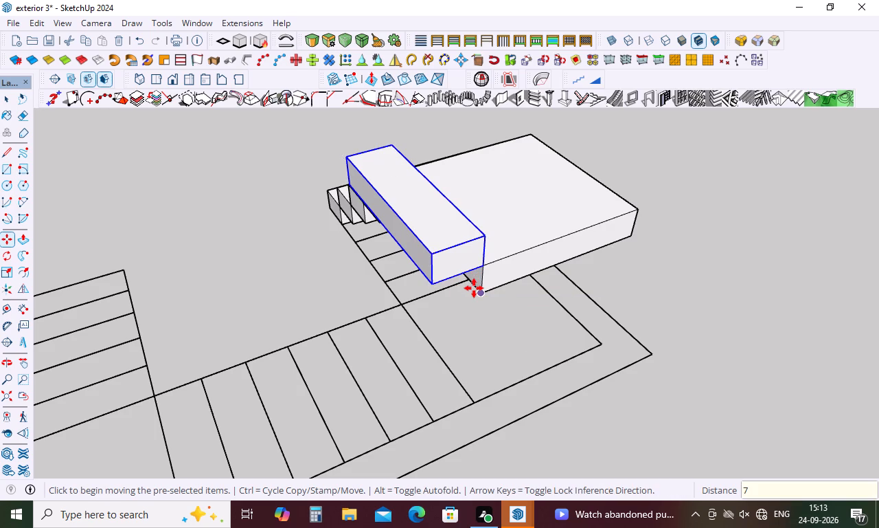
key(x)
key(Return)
Copy the rotated step one tread out and one riser up, about 1' 1 1/16" diagonally, and repeat it as a 6x array.
scroll(524, 287, down, 5)
click(504, 277)
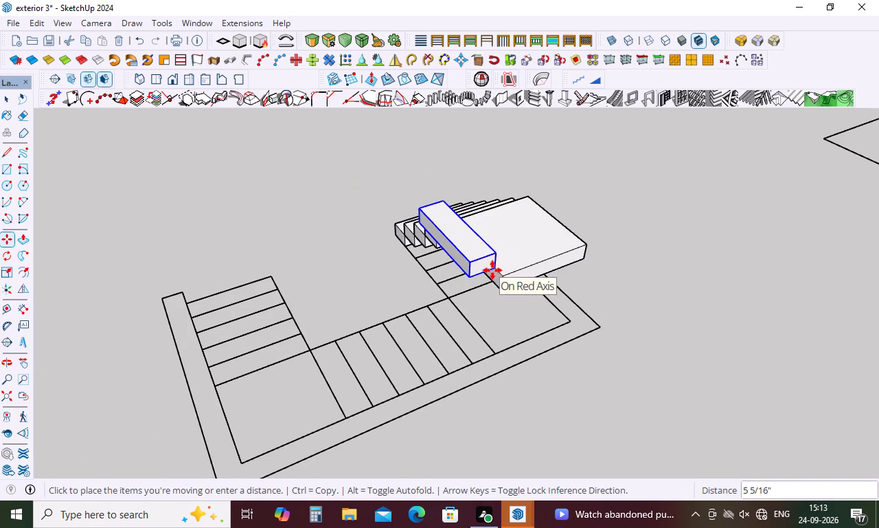
click(479, 273)
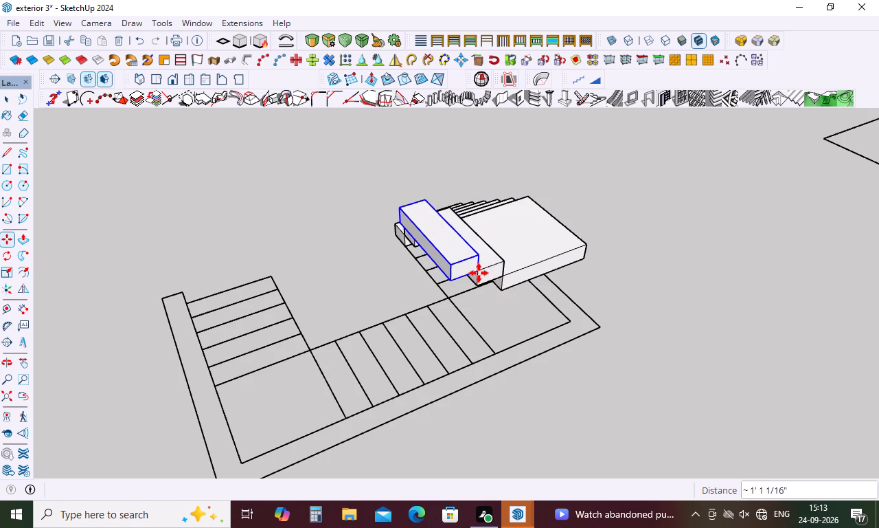
key(6)
key(x)
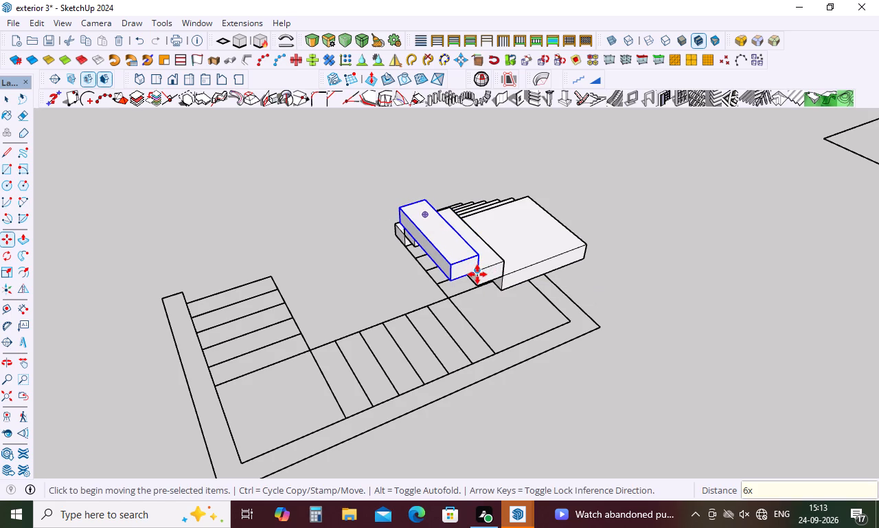
key(Return)
Make the top step of the middle flight a unique component.
scroll(501, 338, down, 4)
middle_drag(494, 338, 736, 299)
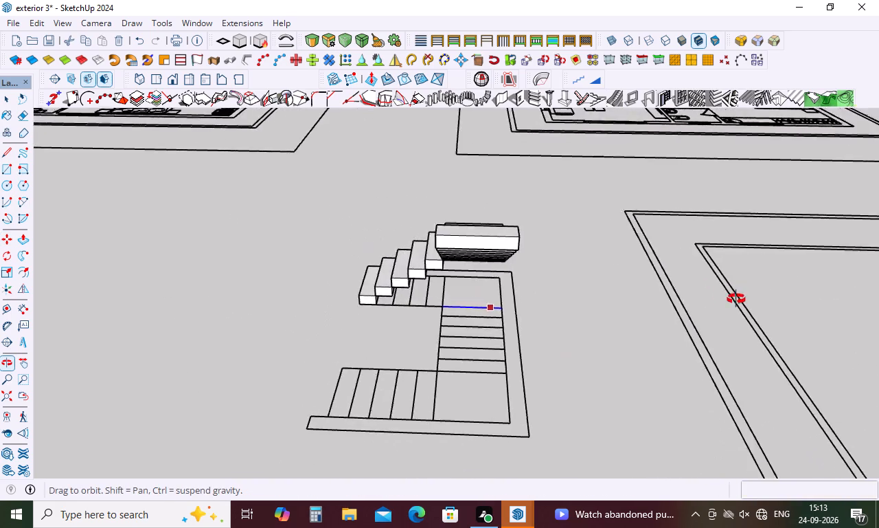
middle_drag(736, 299, 794, 296)
scroll(499, 208, up, 4)
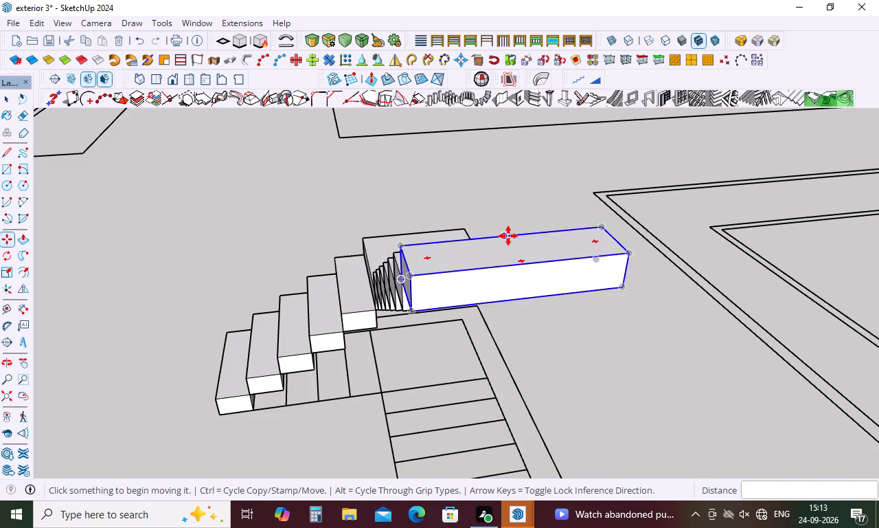
scroll(508, 236, down, 4)
scroll(494, 245, up, 3)
key(space)
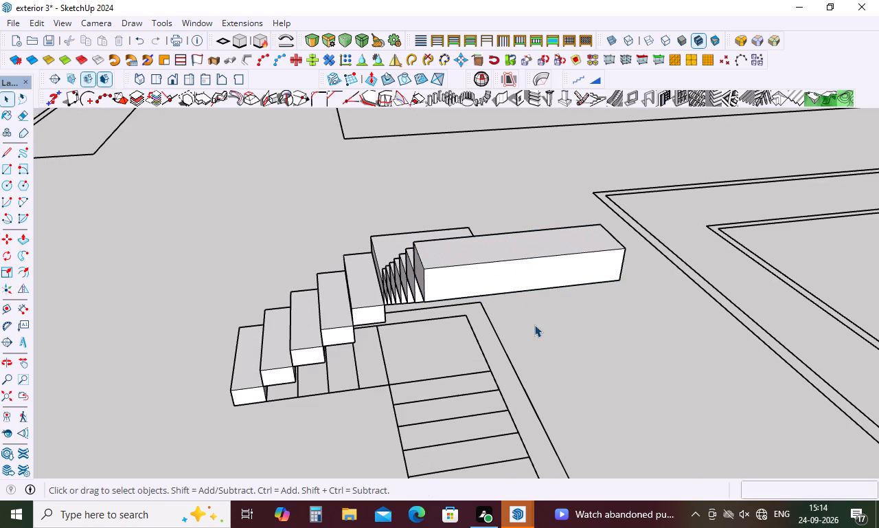
click(523, 274)
right_click(523, 272)
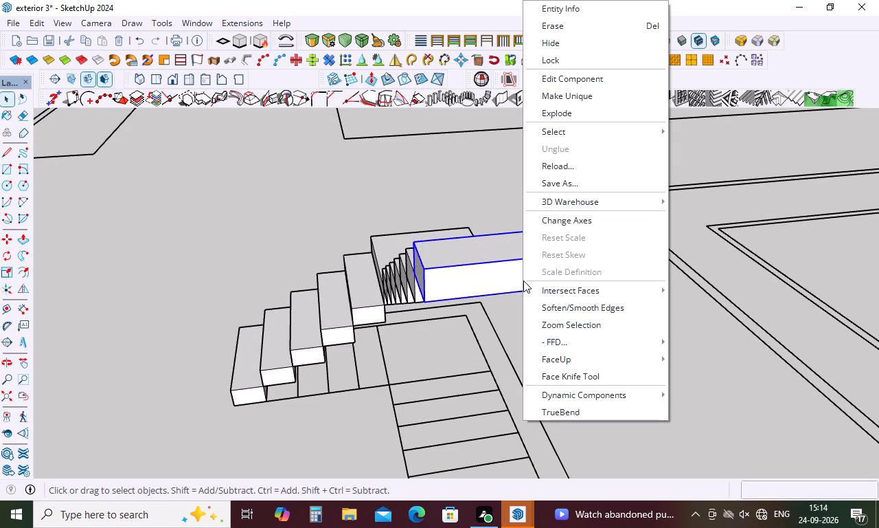
click(580, 98)
Push/Pull the unique top step's long outer face outward by 2' 4" to form the second landing.
scroll(439, 270, down, 4)
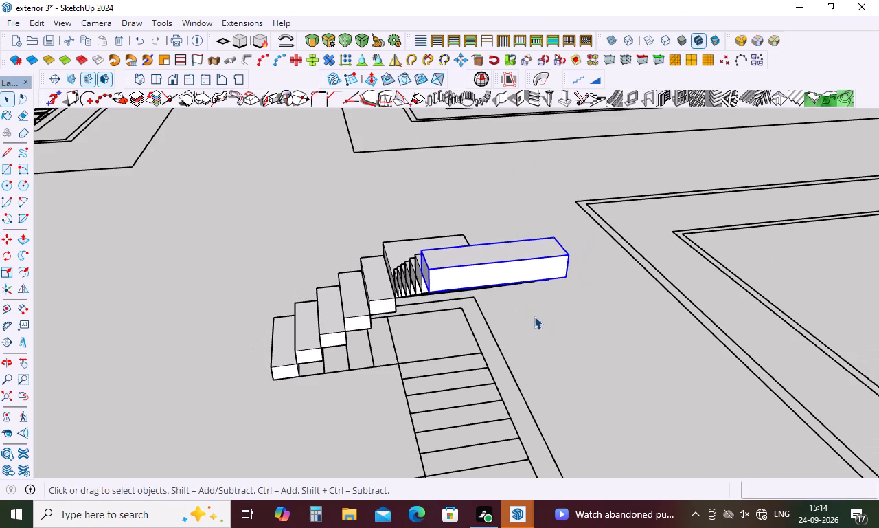
double_click(523, 276)
key(p)
drag(512, 262, 524, 288)
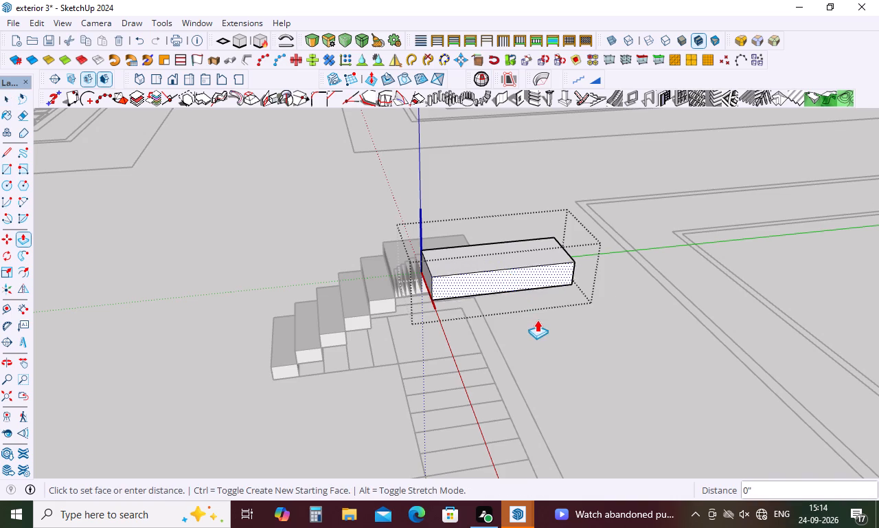
scroll(534, 306, down, 19)
scroll(534, 305, down, 7)
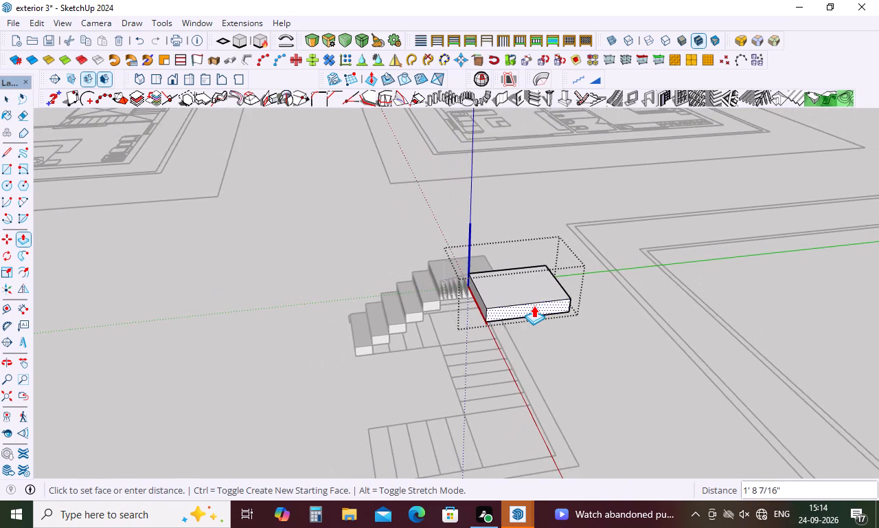
scroll(534, 305, down, 3)
click(515, 441)
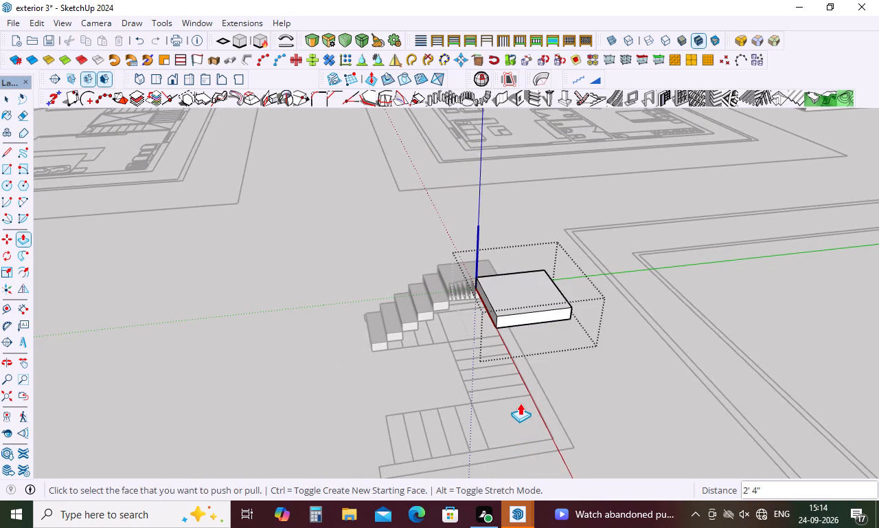
scroll(520, 403, down, 4)
middle_drag(518, 403, 783, 397)
scroll(512, 208, up, 9)
scroll(512, 210, down, 5)
key(space)
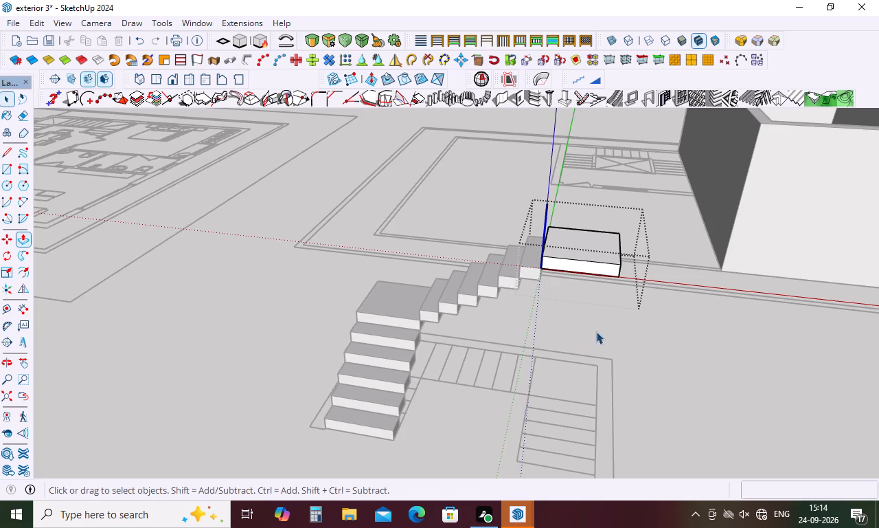
click(639, 349)
Copy the first flight's top step by its back bottom corner onto the second landing's top outer corner on the return side.
scroll(517, 324, down, 3)
click(420, 331)
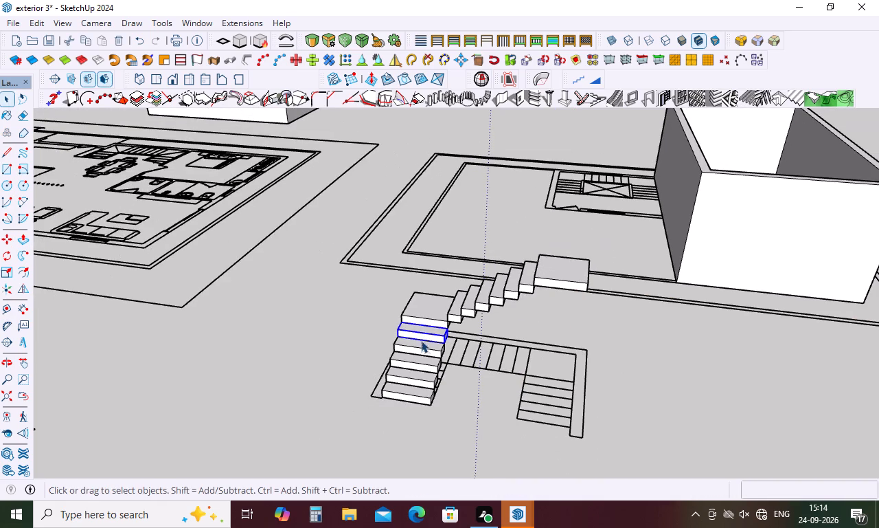
key(m)
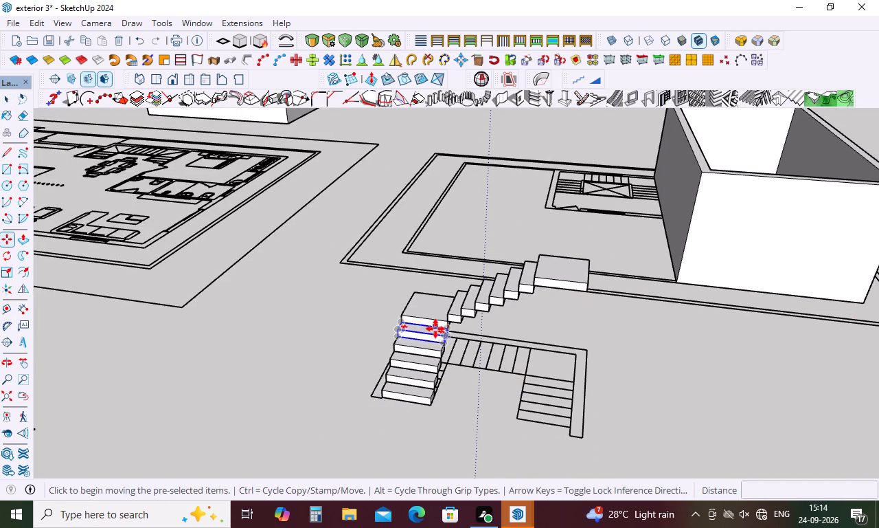
scroll(435, 329, up, 5)
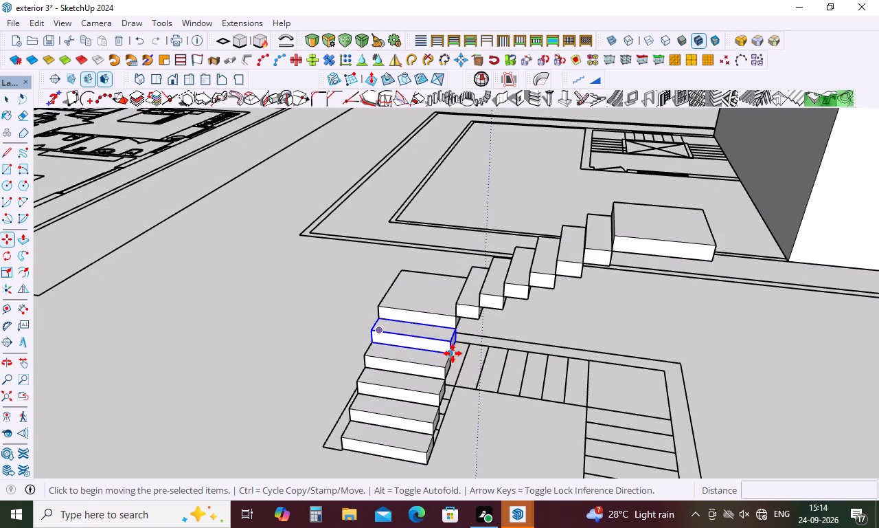
middle_drag(463, 338, 391, 327)
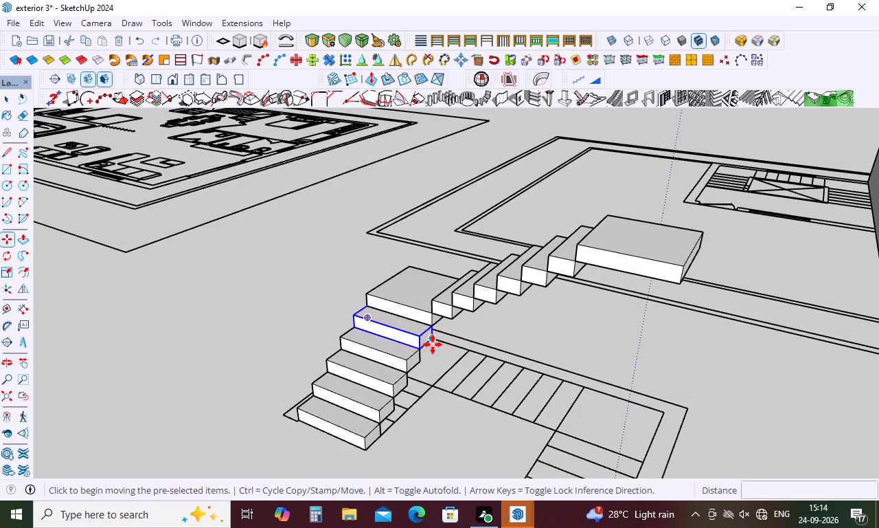
click(433, 338)
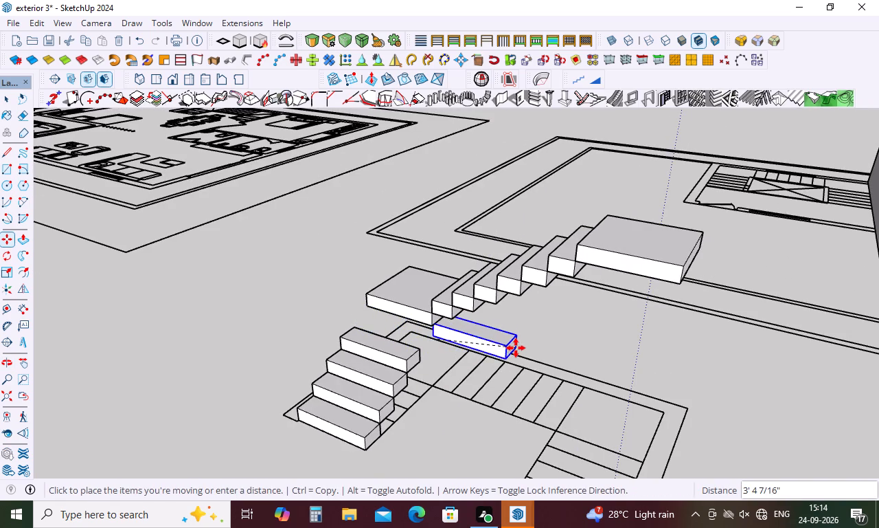
click(684, 265)
Copy the step on the second landing about 1' 1 1/16" diagonally outward and up, and repeat it as a 4x array.
middle_drag(669, 271, 463, 263)
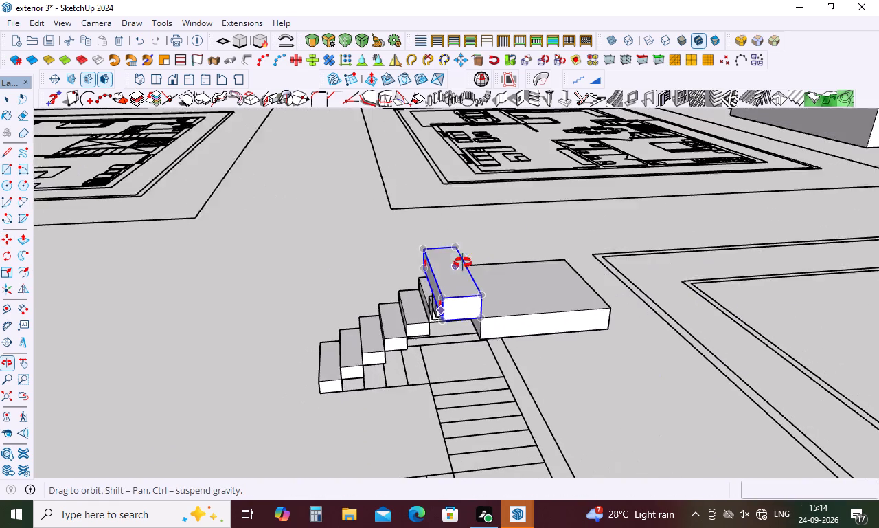
middle_drag(463, 263, 457, 259)
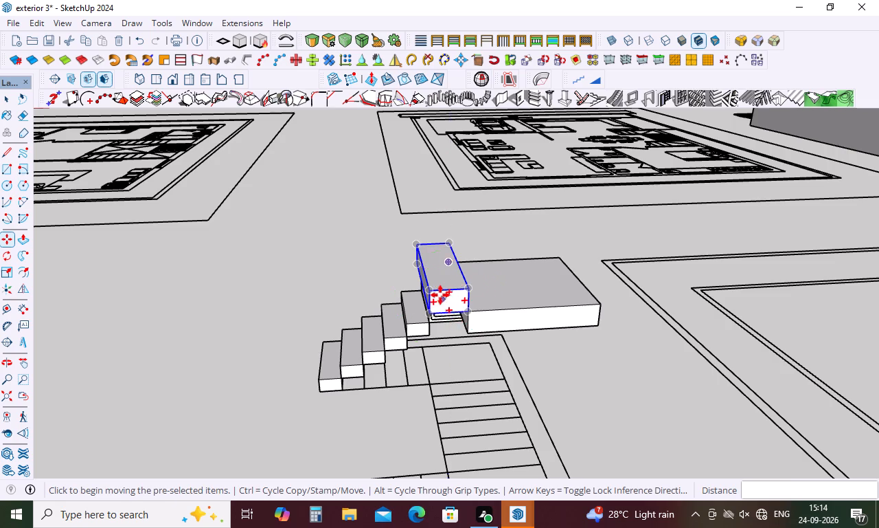
scroll(439, 295, down, 8)
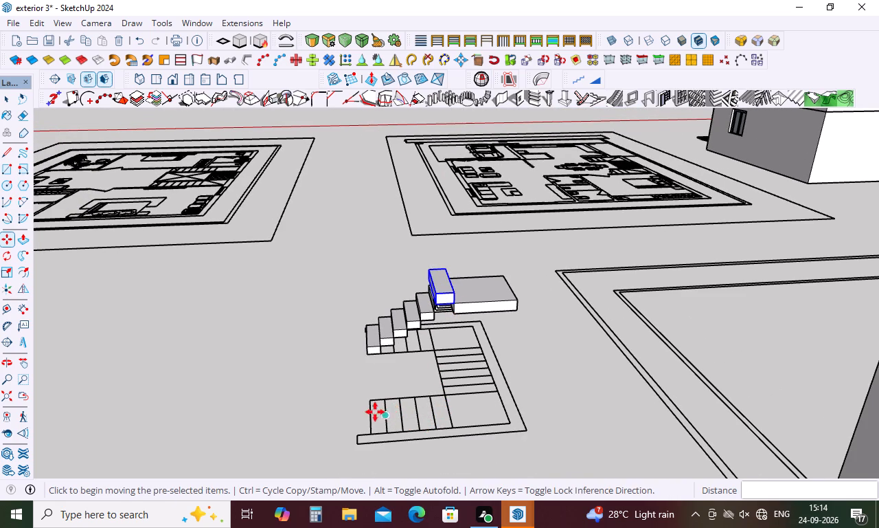
click(453, 305)
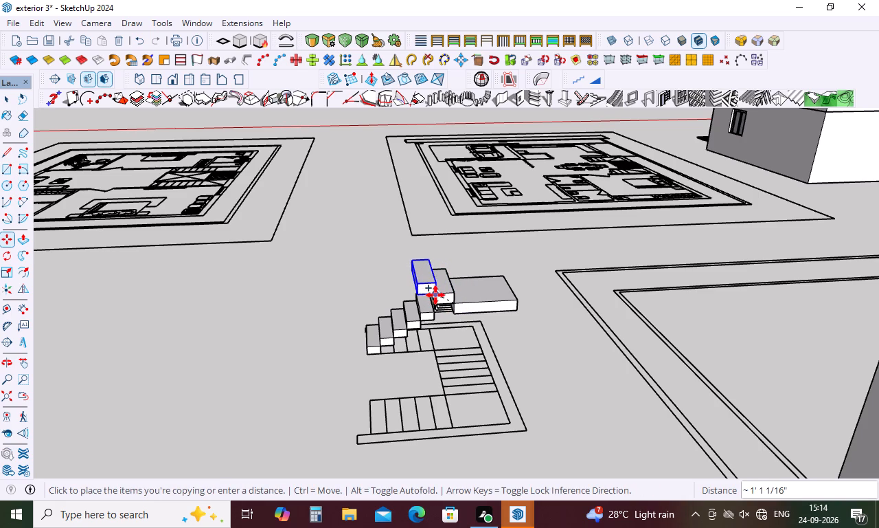
click(435, 295)
key(4)
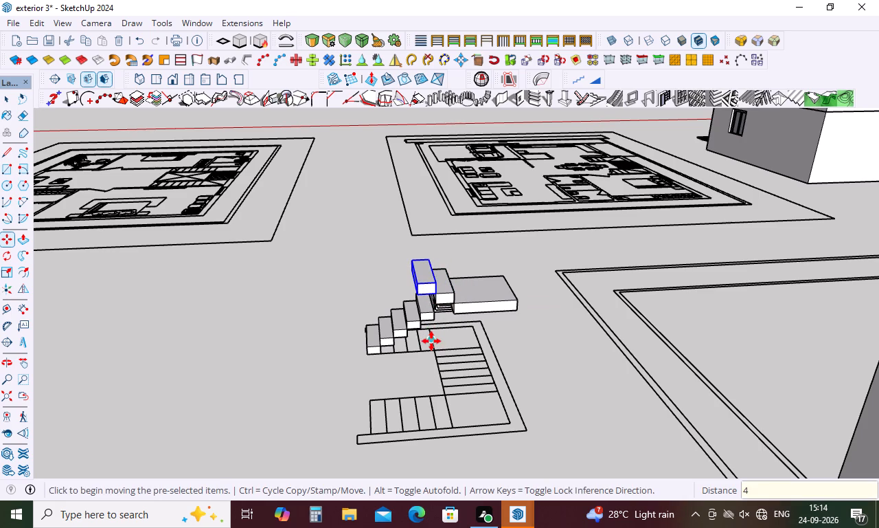
key(x)
key(Return)
Examine the assembled three-flight staircase against its plan and the surrounding model.
scroll(397, 379, down, 4)
middle_drag(397, 379, 396, 379)
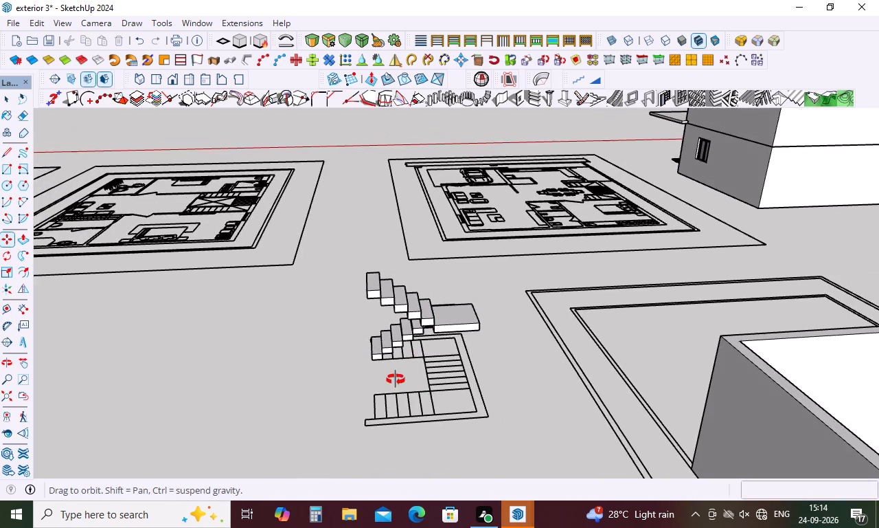
middle_drag(396, 379, 607, 418)
scroll(598, 368, down, 4)
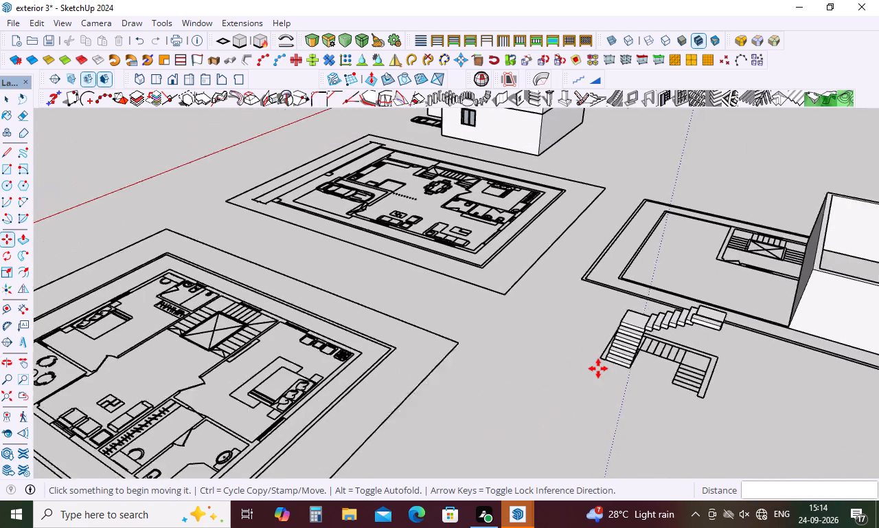
scroll(691, 309, up, 4)
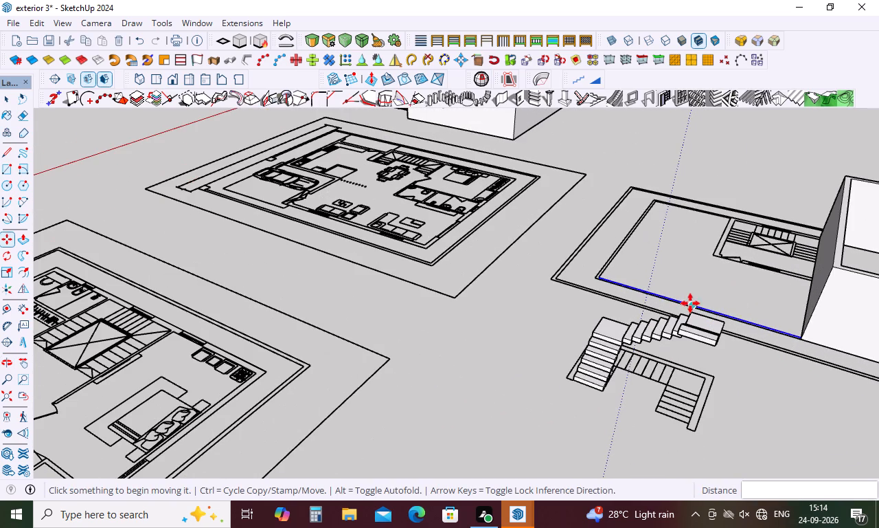
scroll(700, 333, up, 5)
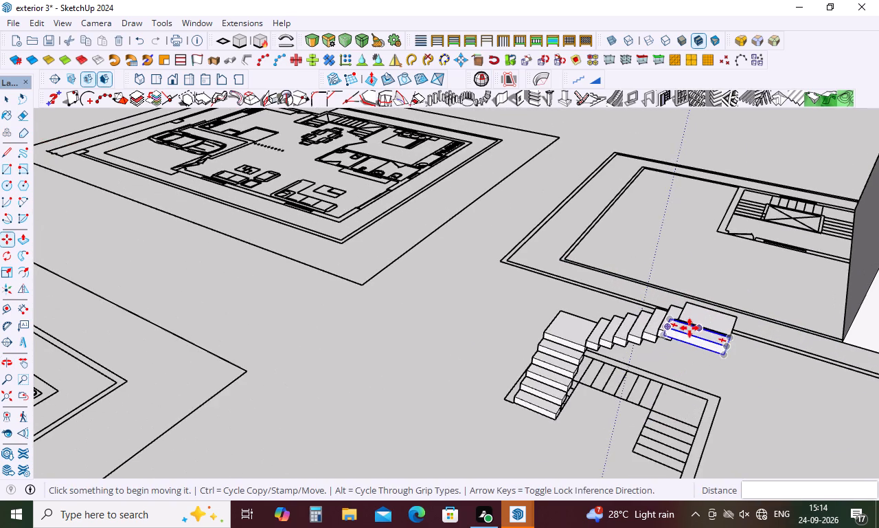
middle_drag(654, 367, 752, 318)
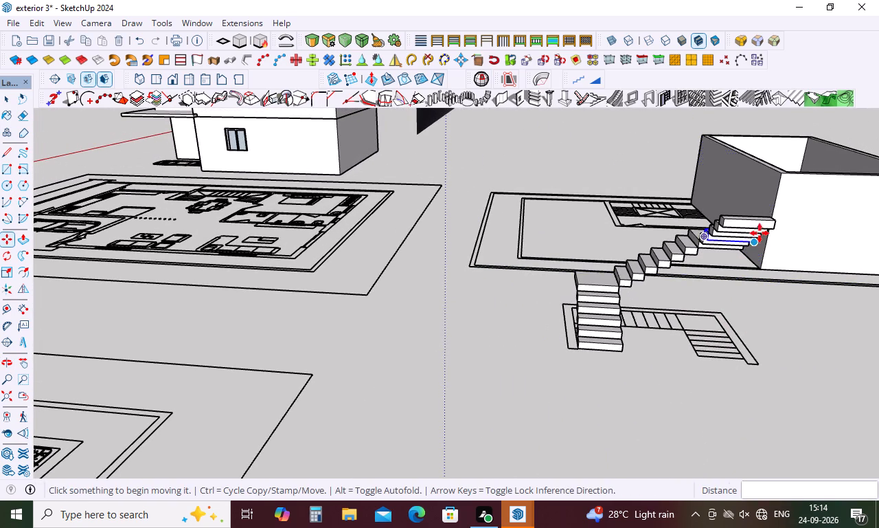
scroll(527, 228, down, 4)
scroll(675, 217, up, 4)
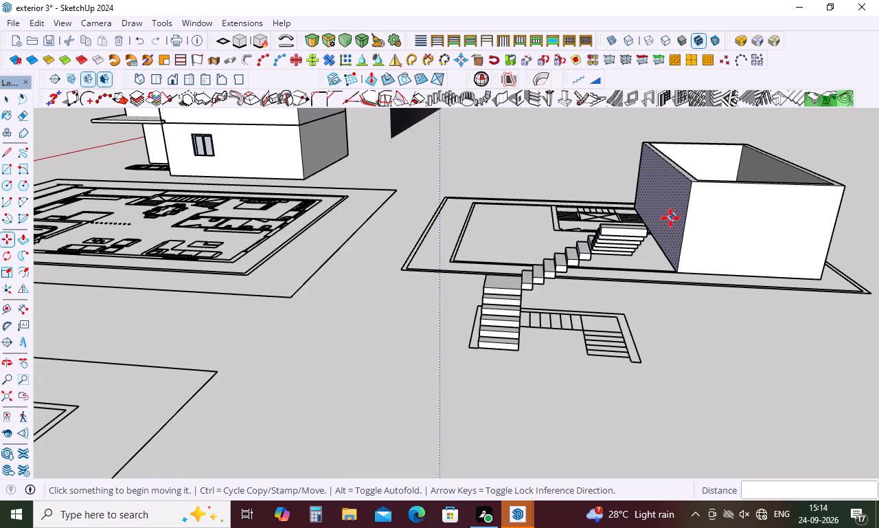
scroll(654, 232, up, 5)
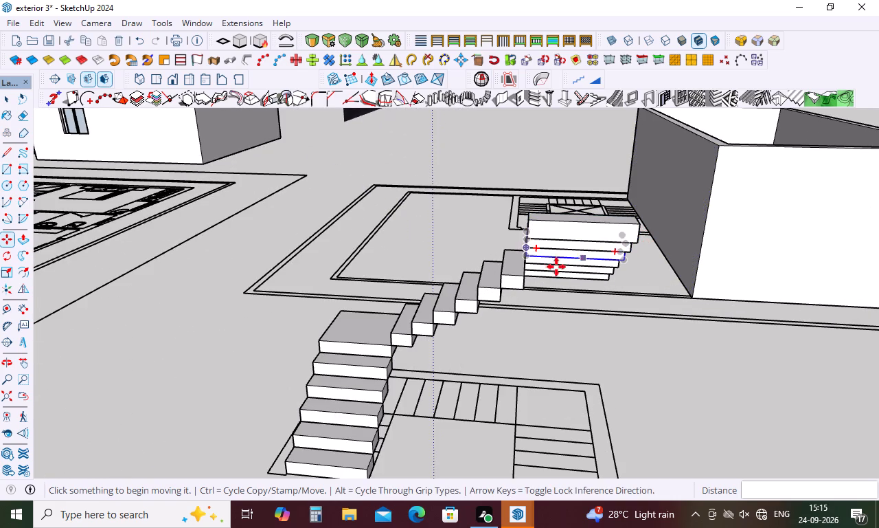
key(space)
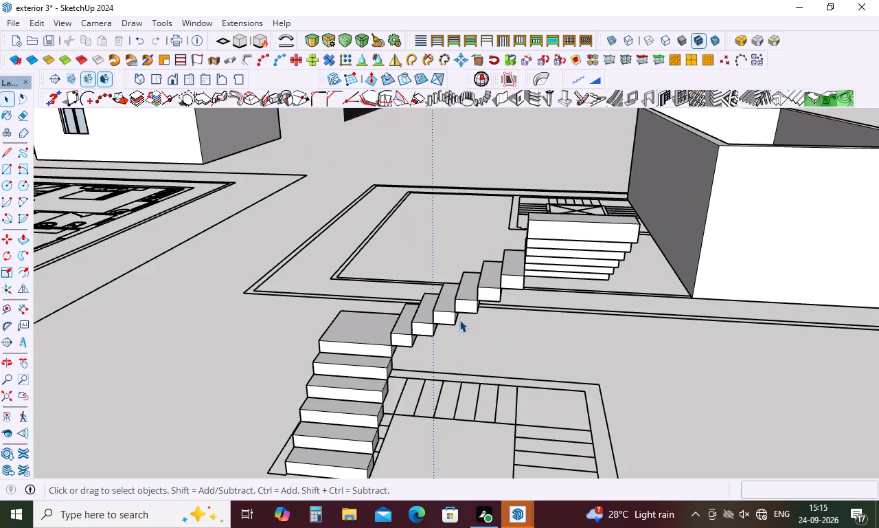
Delete the third flight's tread lines from the flat staircase plan.
scroll(459, 317, down, 9)
click(415, 427)
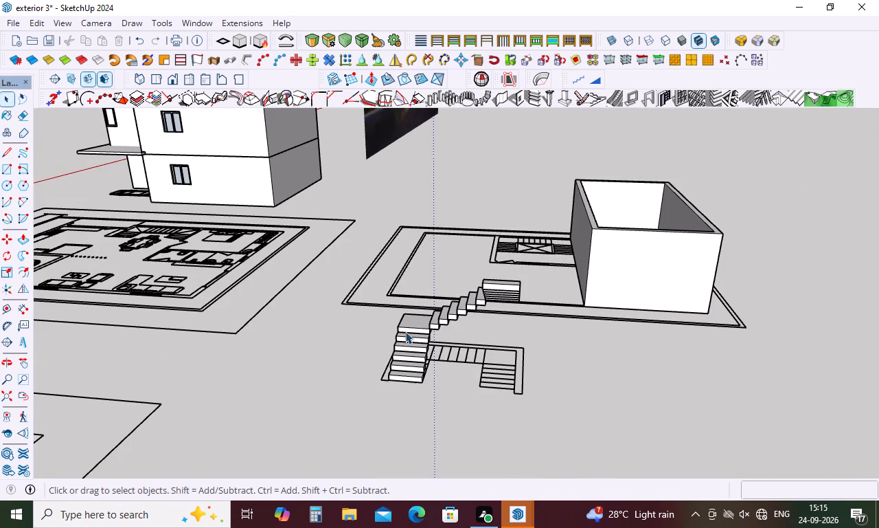
drag(403, 321, 435, 379)
click(486, 377)
click(493, 377)
drag(498, 347, 486, 395)
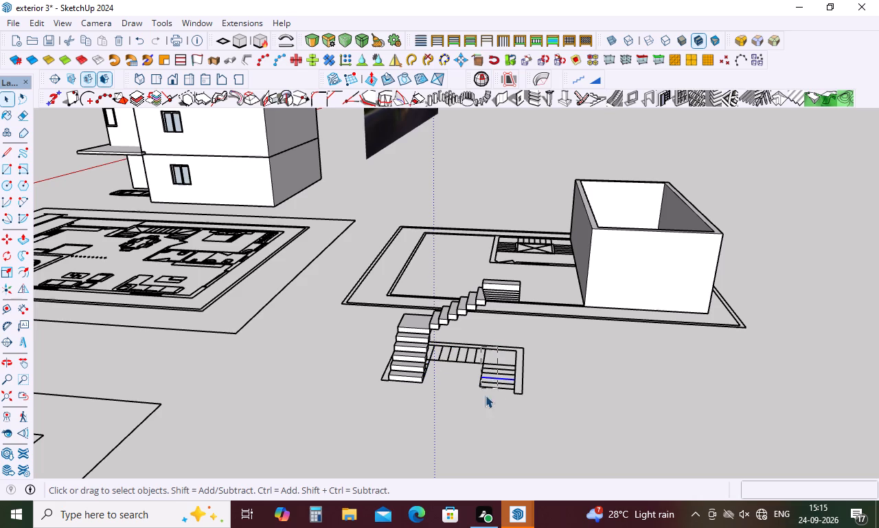
drag(486, 395, 532, 415)
drag(483, 342, 535, 421)
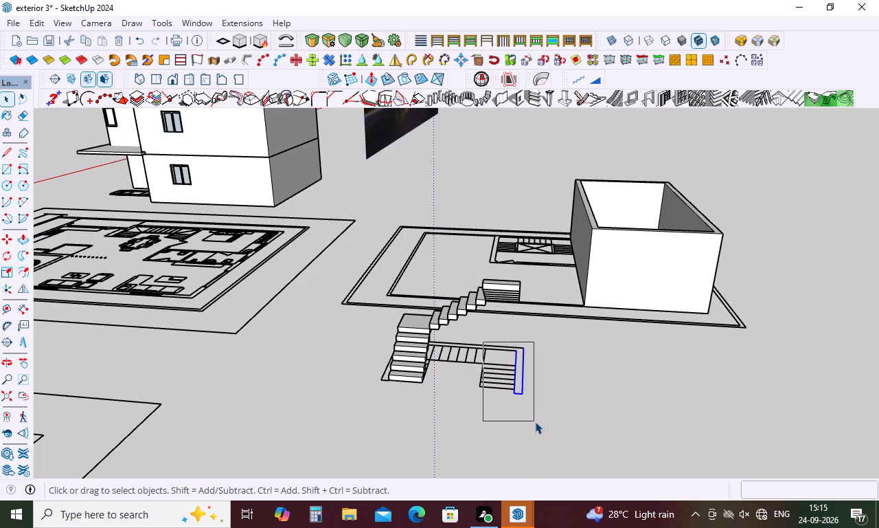
drag(535, 421, 538, 420)
drag(489, 355, 481, 422)
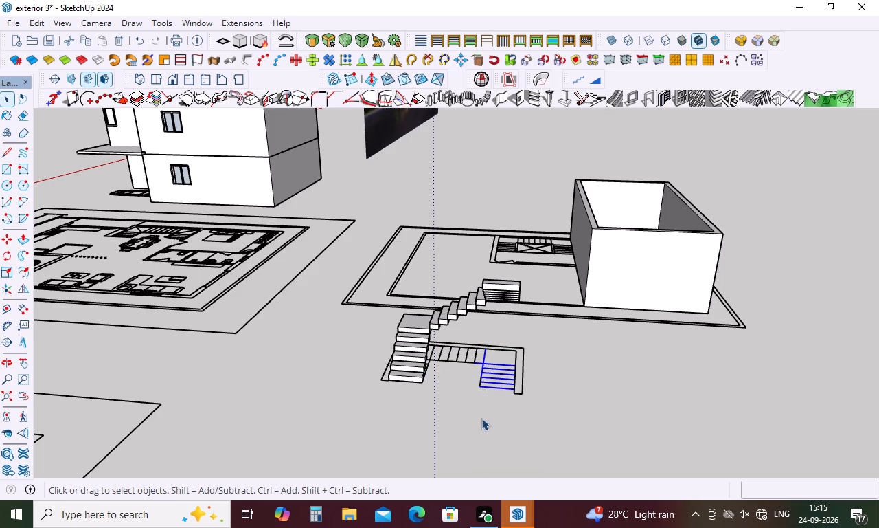
key(Delete)
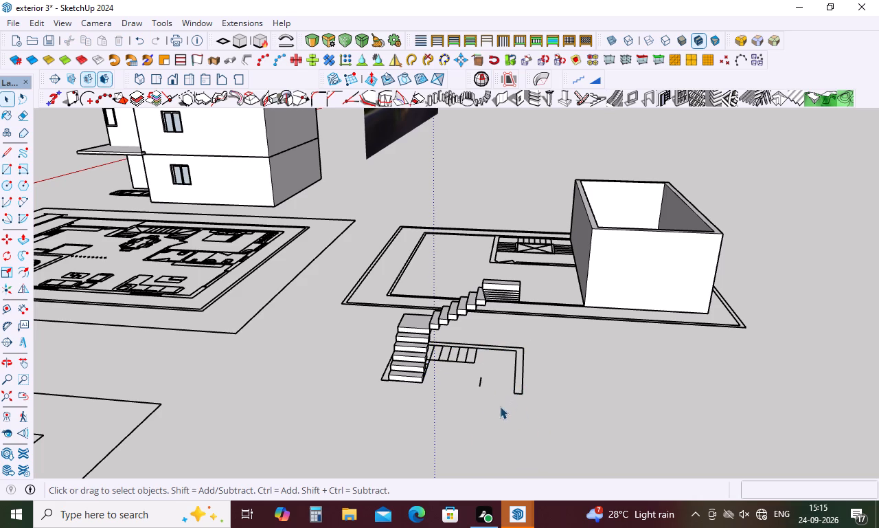
Erase the staircase plan's remaining outer outline and the second flight's tread lines.
key(e)
drag(525, 371, 514, 401)
drag(523, 347, 501, 355)
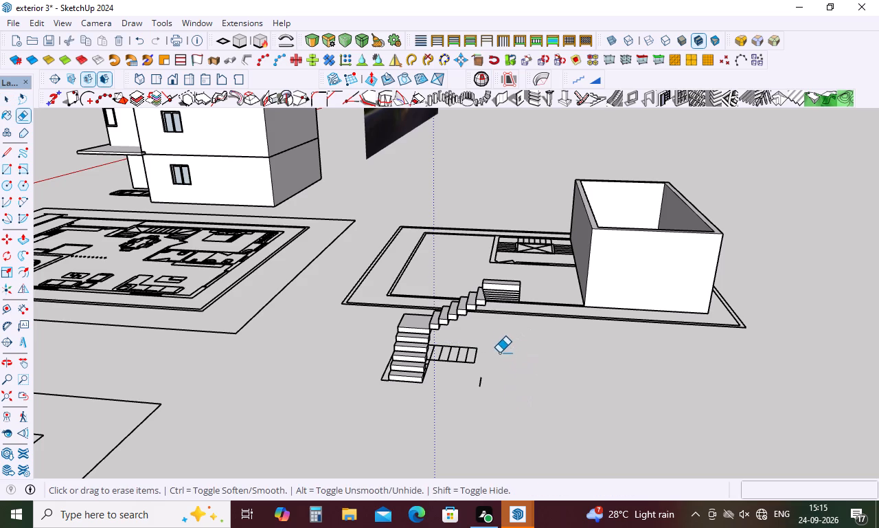
drag(477, 352, 458, 373)
drag(483, 382, 470, 395)
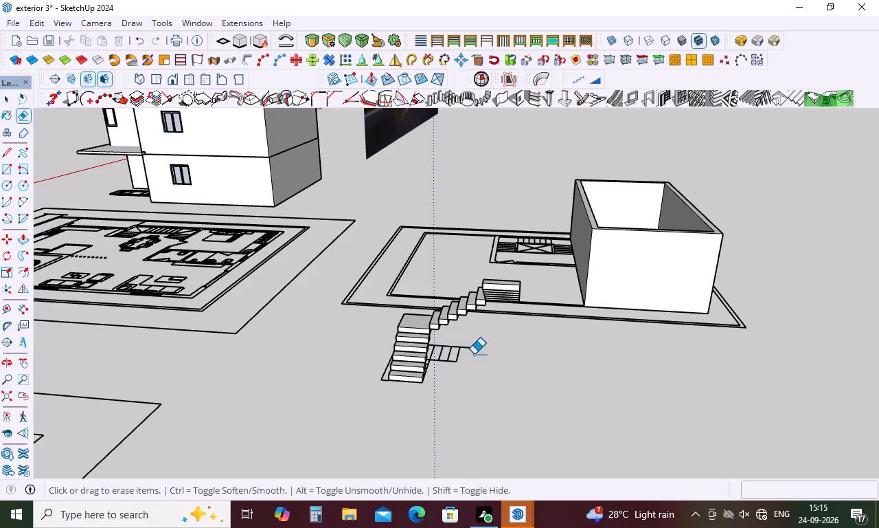
drag(468, 348, 452, 364)
drag(451, 348, 442, 371)
drag(437, 349, 435, 349)
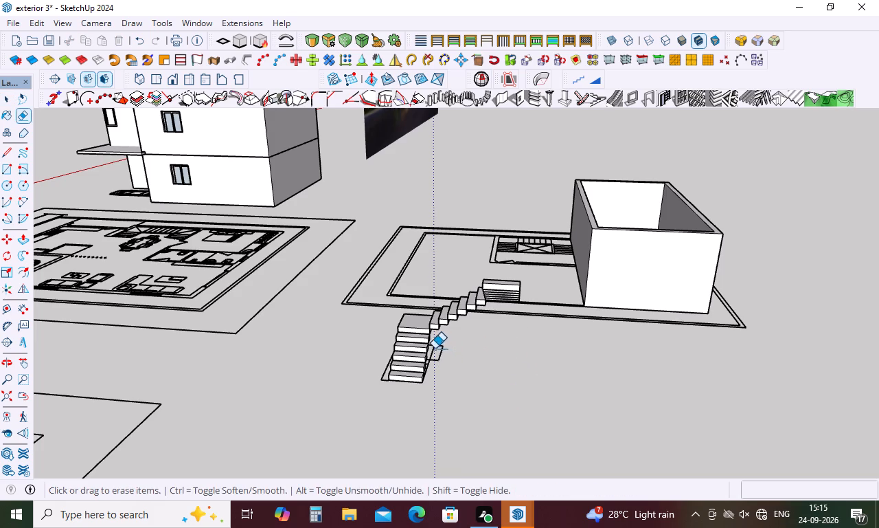
drag(435, 349, 435, 364)
drag(444, 358, 433, 379)
Erase the leftover plan lines below the first landing.
scroll(435, 395, down, 6)
middle_drag(433, 401, 434, 423)
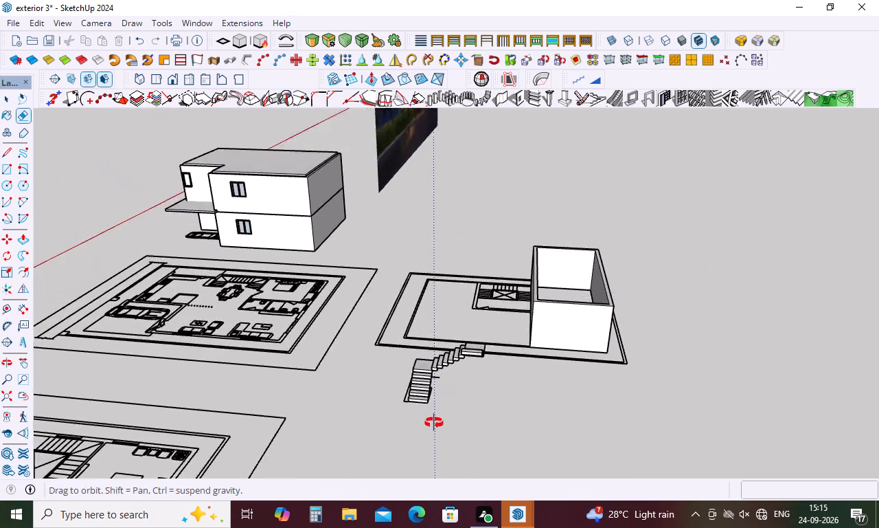
middle_drag(434, 423, 685, 434)
scroll(618, 335, up, 15)
drag(645, 335, 635, 374)
click(610, 315)
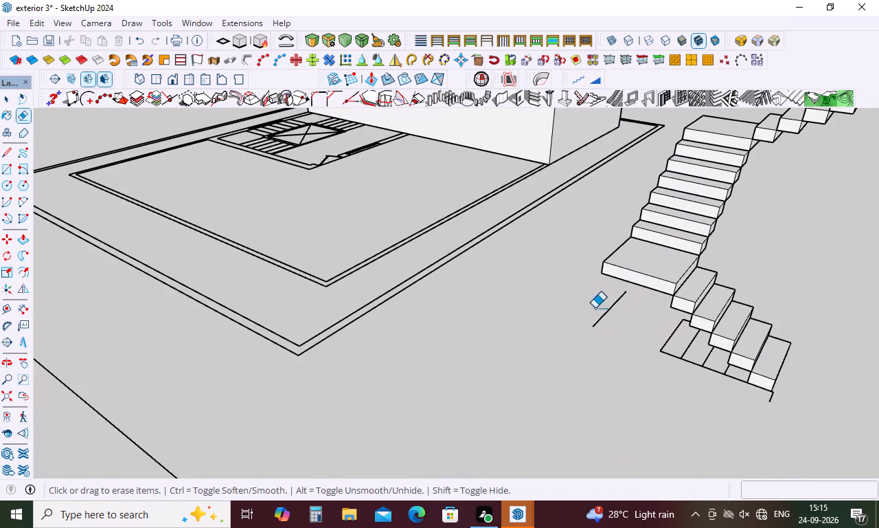
drag(595, 308, 614, 335)
drag(659, 336, 684, 364)
Erase the first flight's remaining tread and edge lines on the ground beneath the steps.
scroll(681, 375, down, 3)
middle_drag(700, 383, 710, 383)
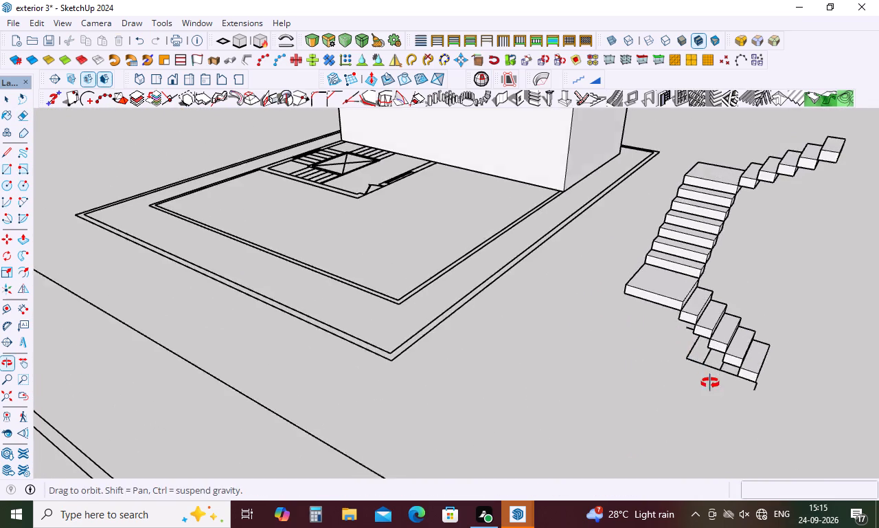
middle_drag(710, 383, 766, 318)
scroll(747, 262, up, 15)
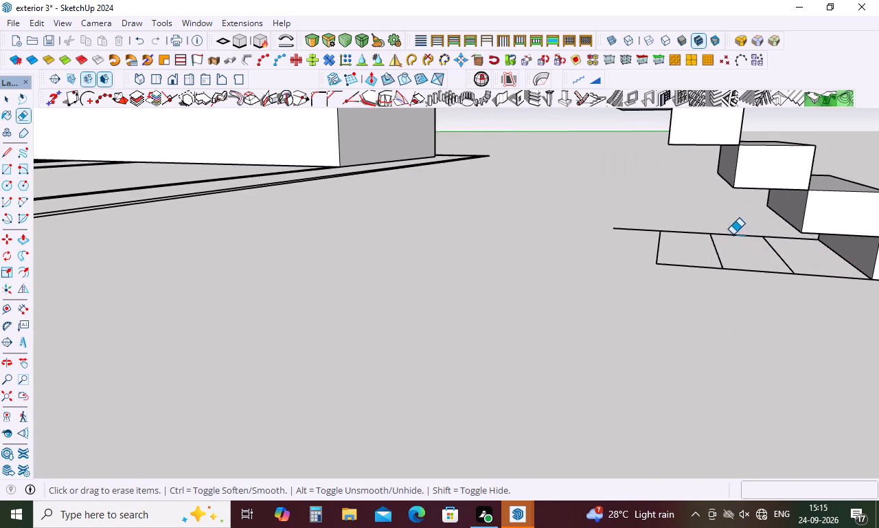
drag(731, 231, 729, 244)
drag(729, 251, 687, 285)
drag(678, 225, 662, 236)
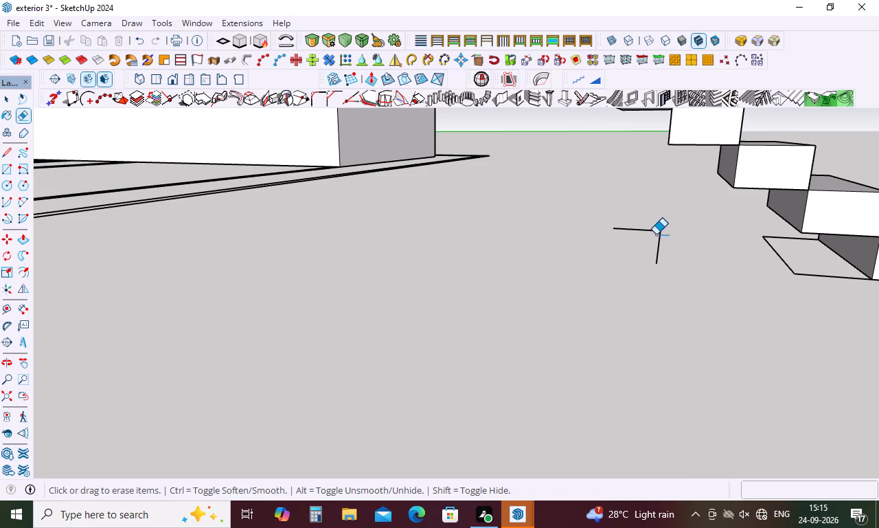
click(651, 231)
drag(658, 243, 654, 256)
drag(790, 267, 781, 274)
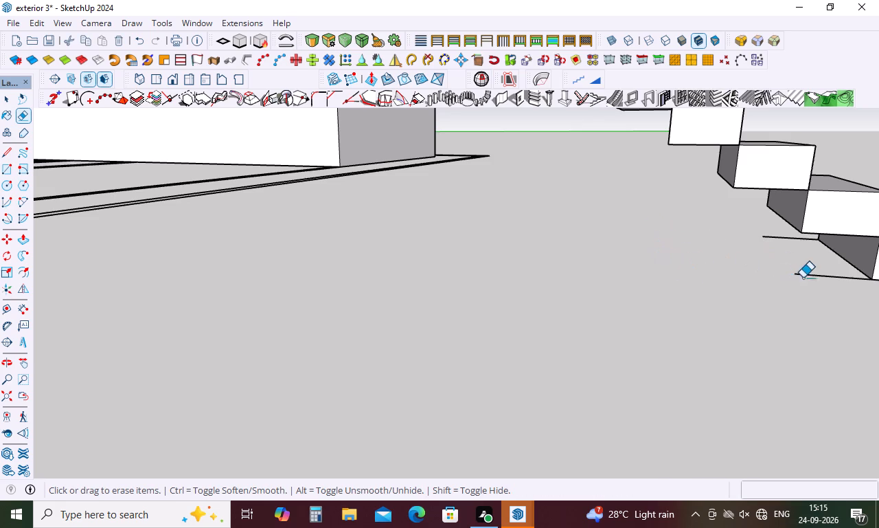
drag(810, 278, 811, 288)
click(806, 274)
drag(769, 225, 772, 246)
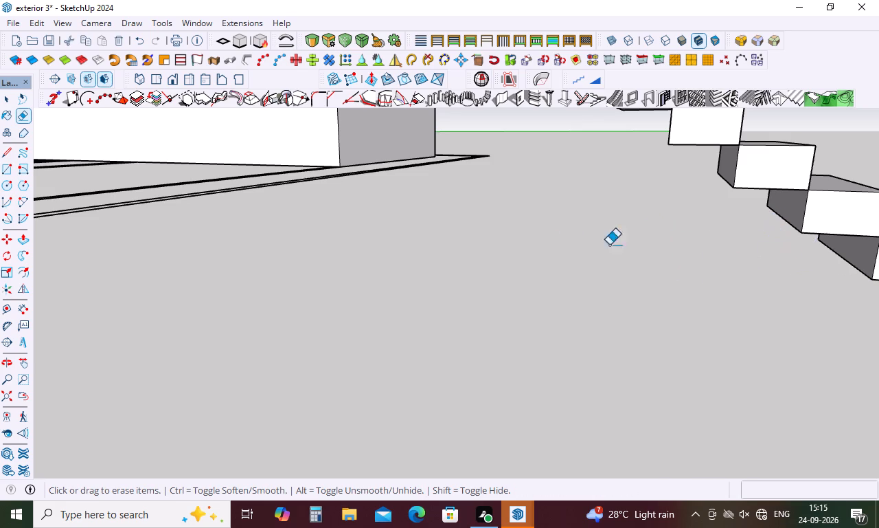
Erase the short leftover line stub at the bottom step's corner.
scroll(563, 233, down, 10)
scroll(667, 235, up, 10)
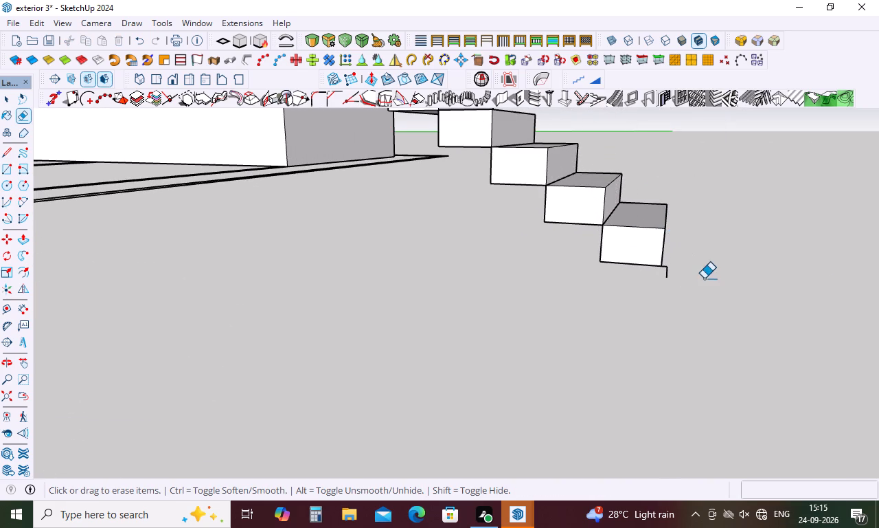
middle_drag(704, 278, 637, 291)
drag(314, 336, 321, 355)
scroll(332, 329, up, 2)
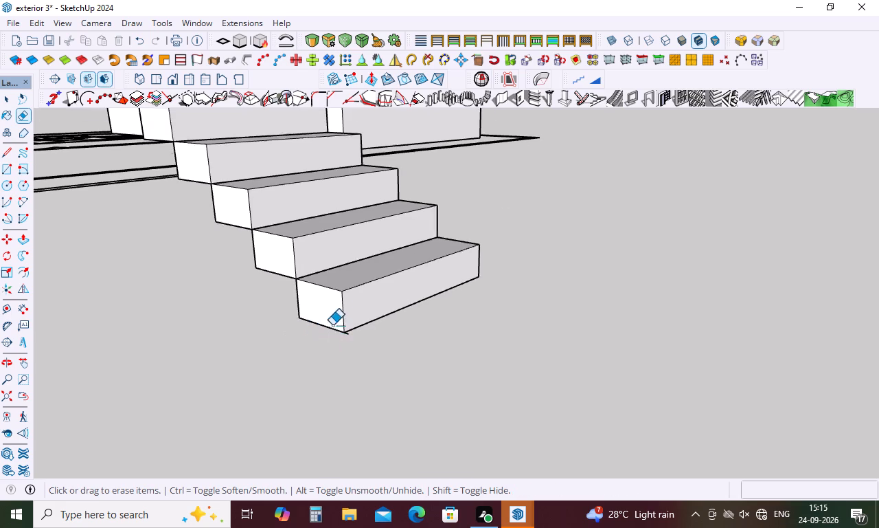
scroll(332, 325, up, 13)
drag(334, 329, 326, 343)
Examine the cleaned-up staircase for leftover plan lines and compare its position with the walls and floor plan.
scroll(323, 349, down, 5)
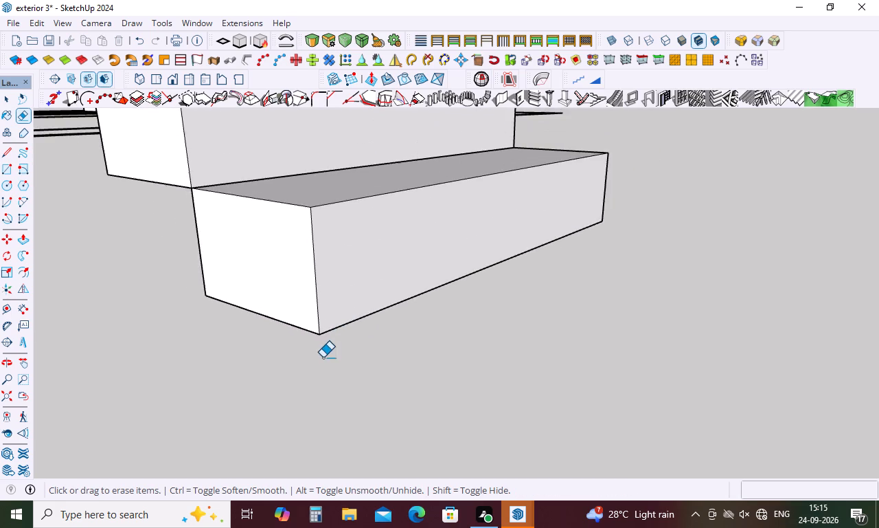
scroll(323, 357, down, 5)
middle_drag(334, 385, 434, 408)
scroll(438, 373, down, 11)
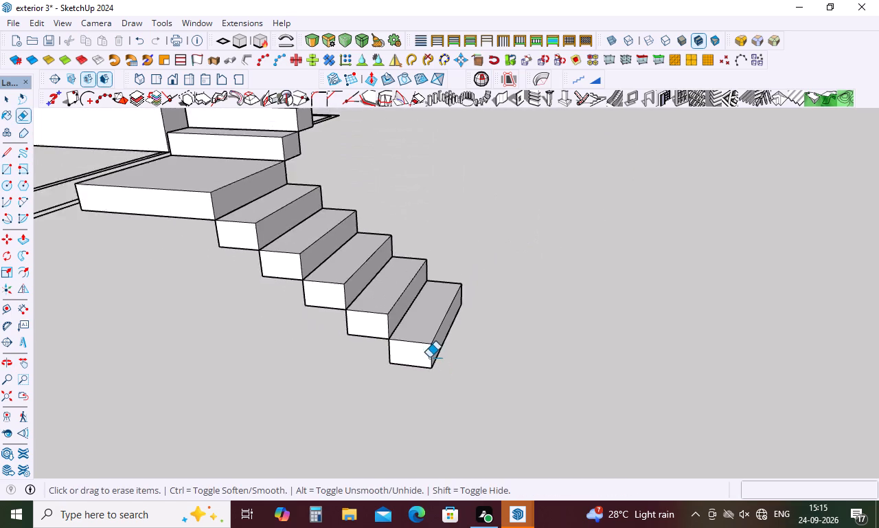
scroll(429, 357, down, 17)
middle_drag(388, 373, 439, 387)
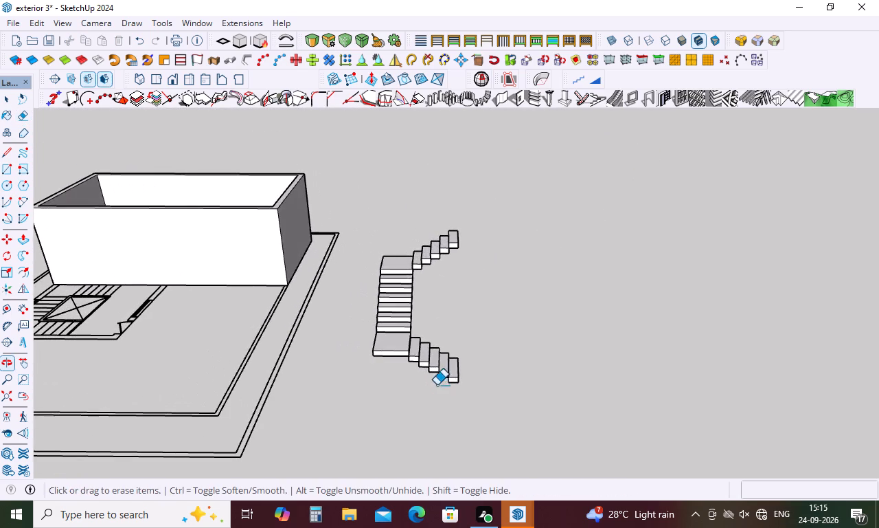
scroll(429, 367, down, 10)
key(Escape)
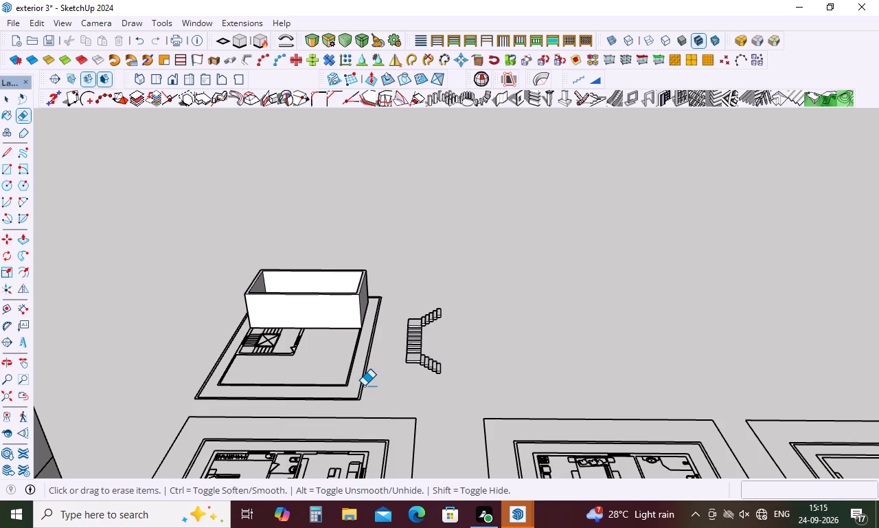
scroll(435, 302, up, 5)
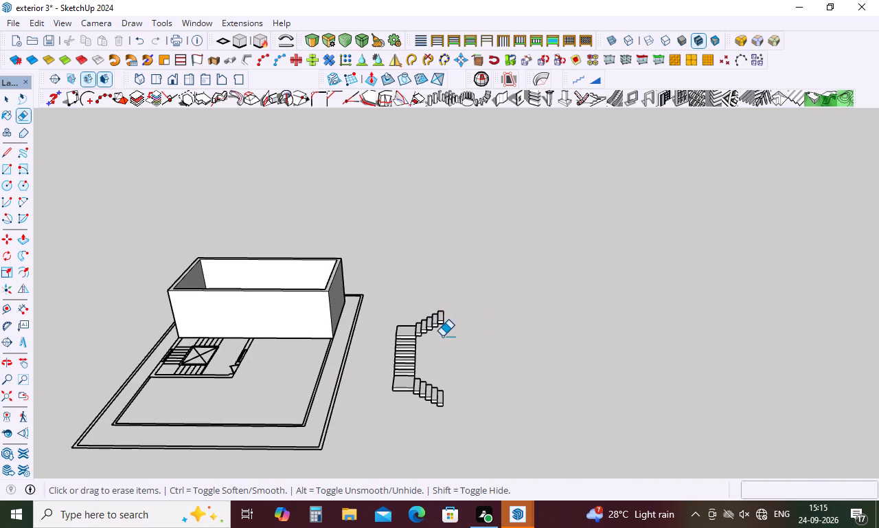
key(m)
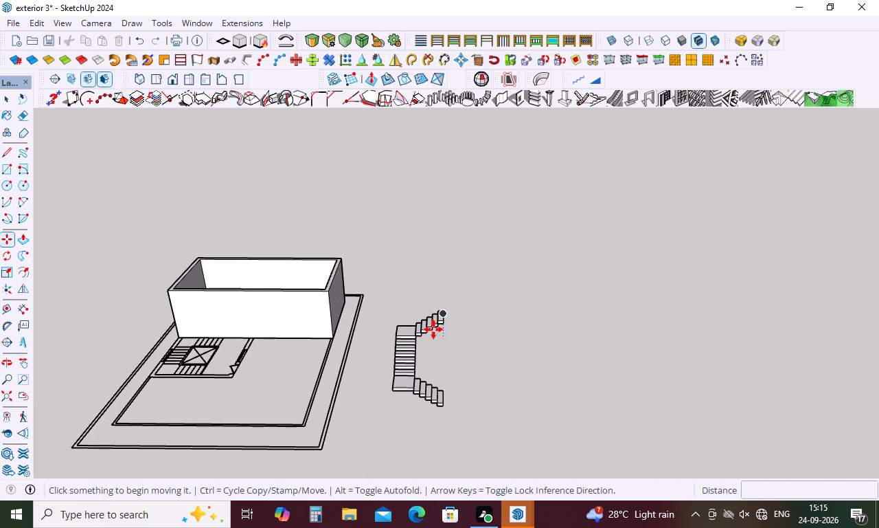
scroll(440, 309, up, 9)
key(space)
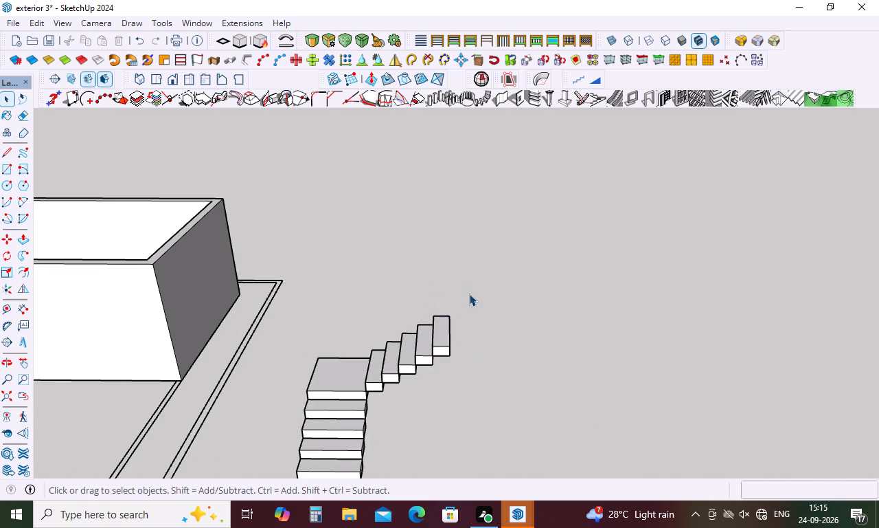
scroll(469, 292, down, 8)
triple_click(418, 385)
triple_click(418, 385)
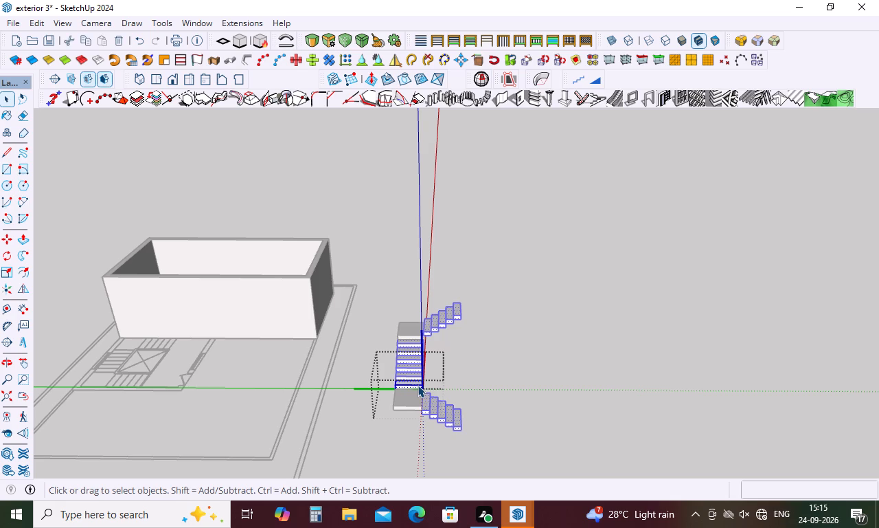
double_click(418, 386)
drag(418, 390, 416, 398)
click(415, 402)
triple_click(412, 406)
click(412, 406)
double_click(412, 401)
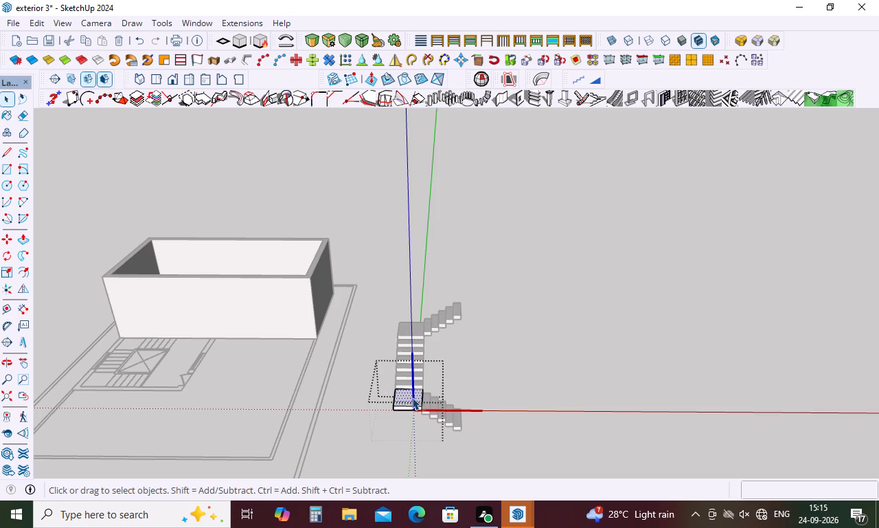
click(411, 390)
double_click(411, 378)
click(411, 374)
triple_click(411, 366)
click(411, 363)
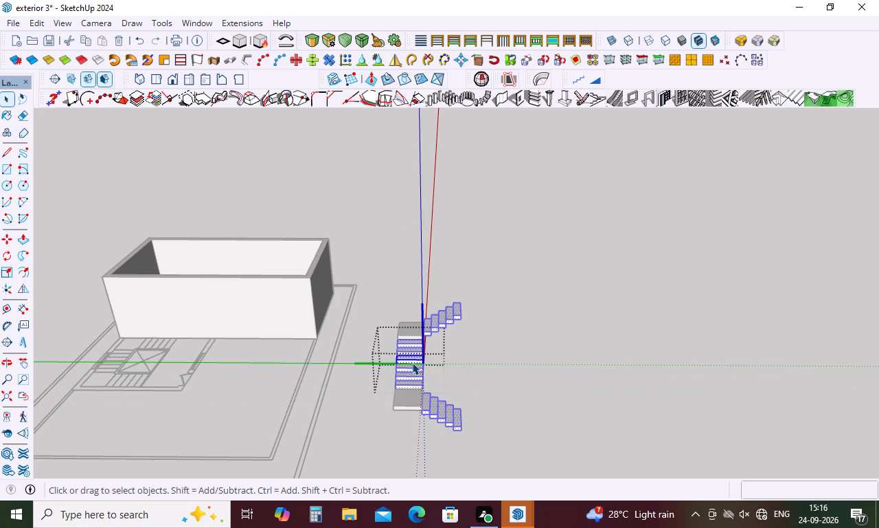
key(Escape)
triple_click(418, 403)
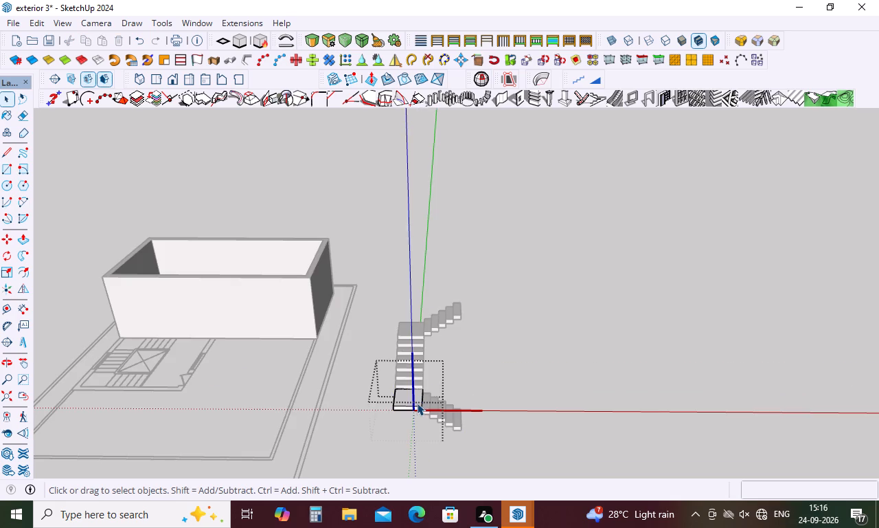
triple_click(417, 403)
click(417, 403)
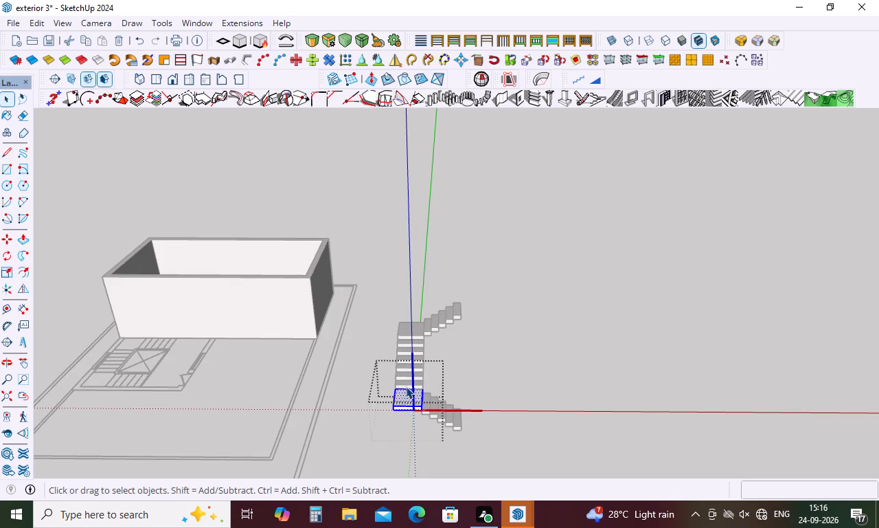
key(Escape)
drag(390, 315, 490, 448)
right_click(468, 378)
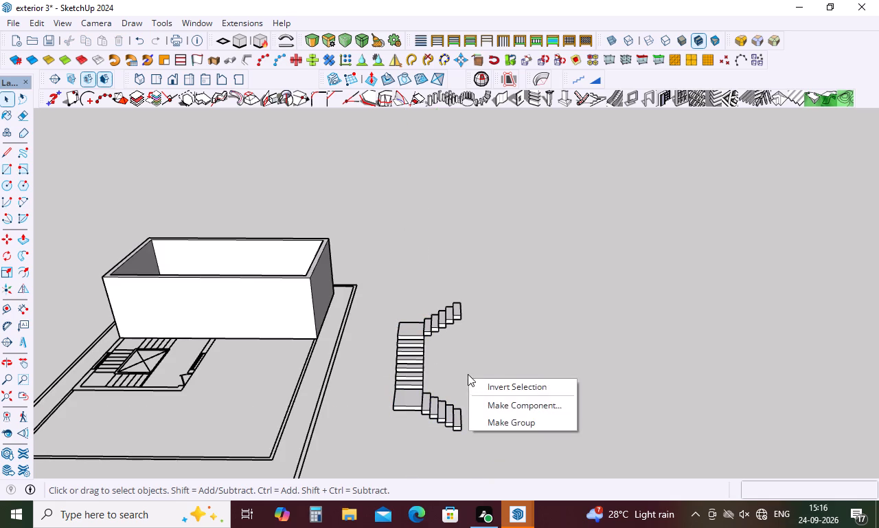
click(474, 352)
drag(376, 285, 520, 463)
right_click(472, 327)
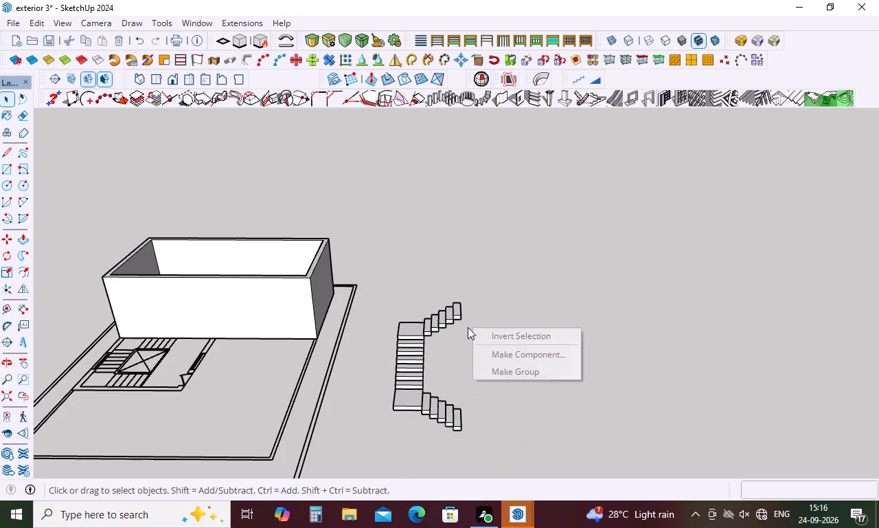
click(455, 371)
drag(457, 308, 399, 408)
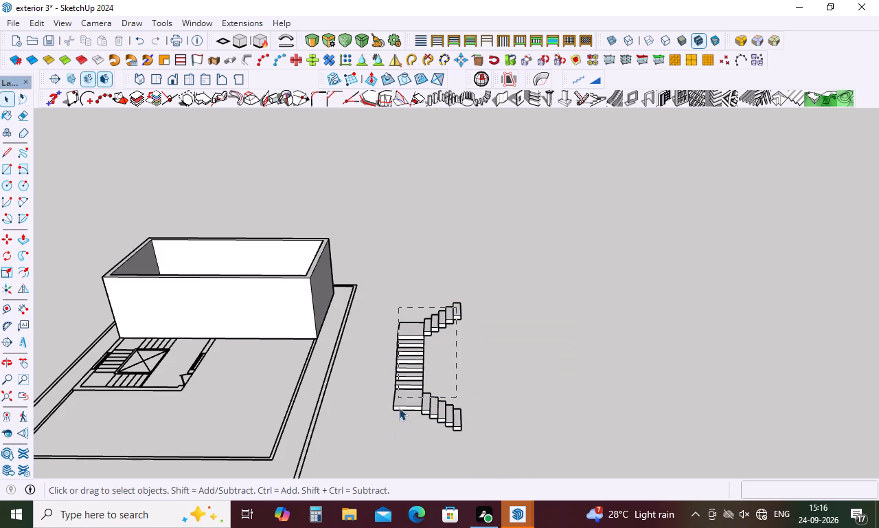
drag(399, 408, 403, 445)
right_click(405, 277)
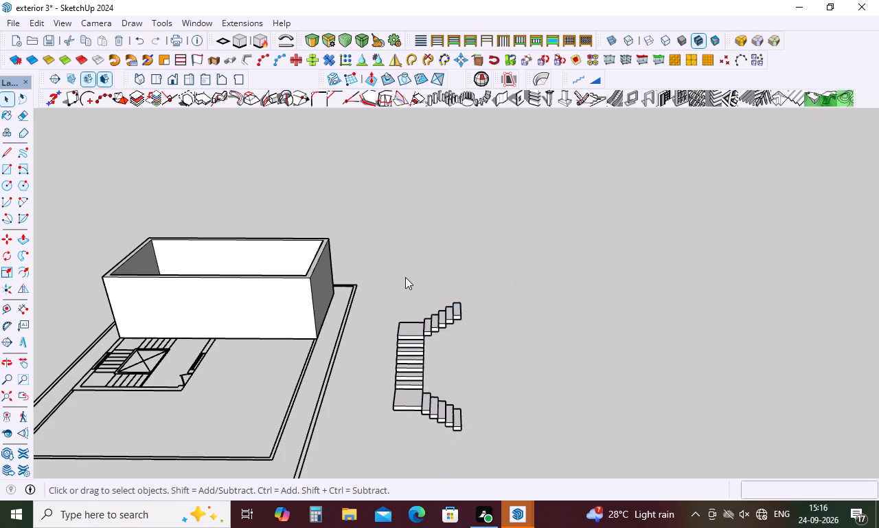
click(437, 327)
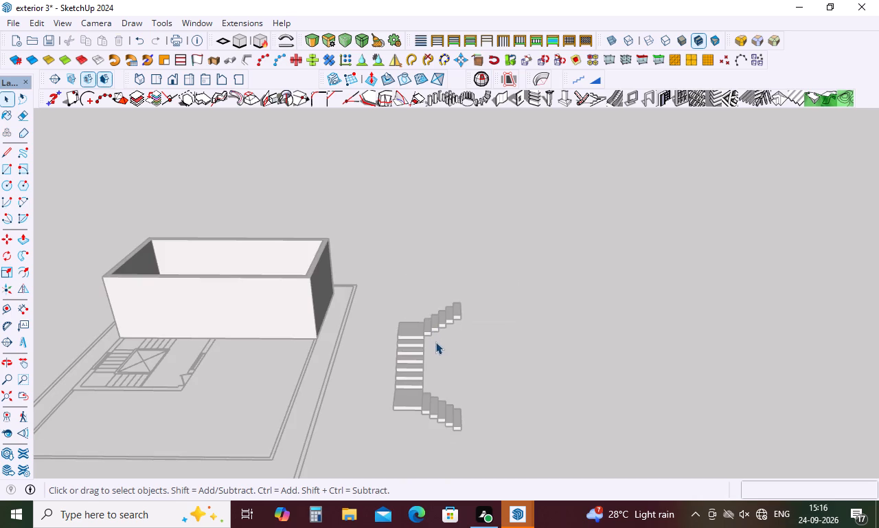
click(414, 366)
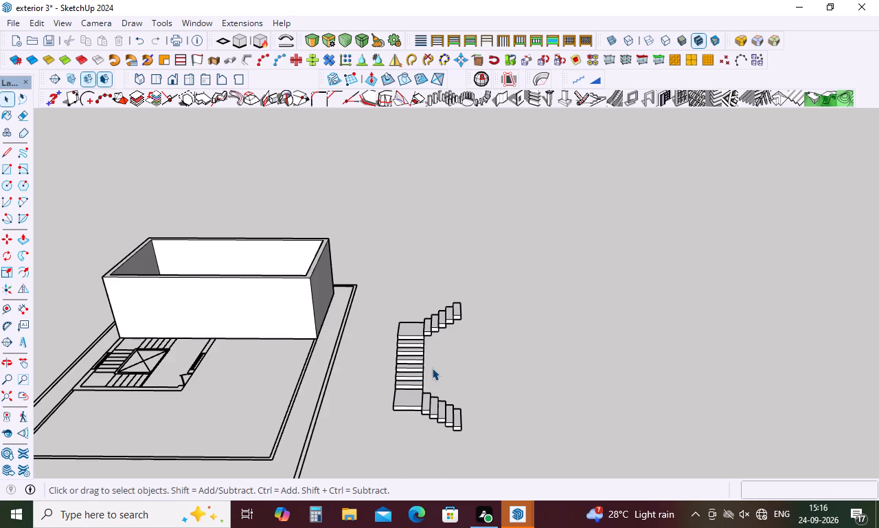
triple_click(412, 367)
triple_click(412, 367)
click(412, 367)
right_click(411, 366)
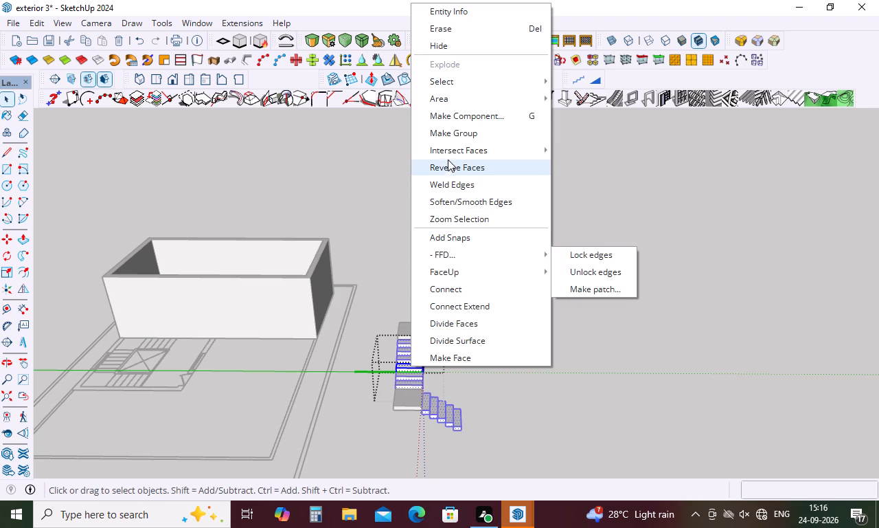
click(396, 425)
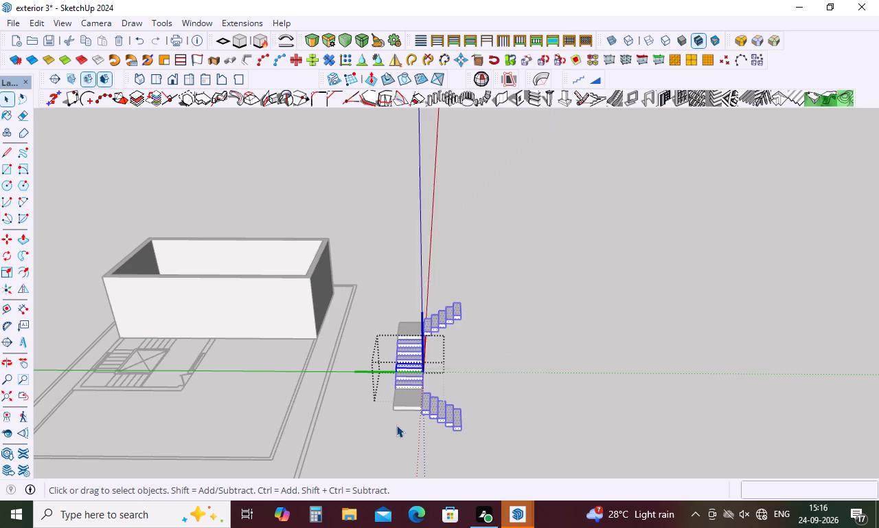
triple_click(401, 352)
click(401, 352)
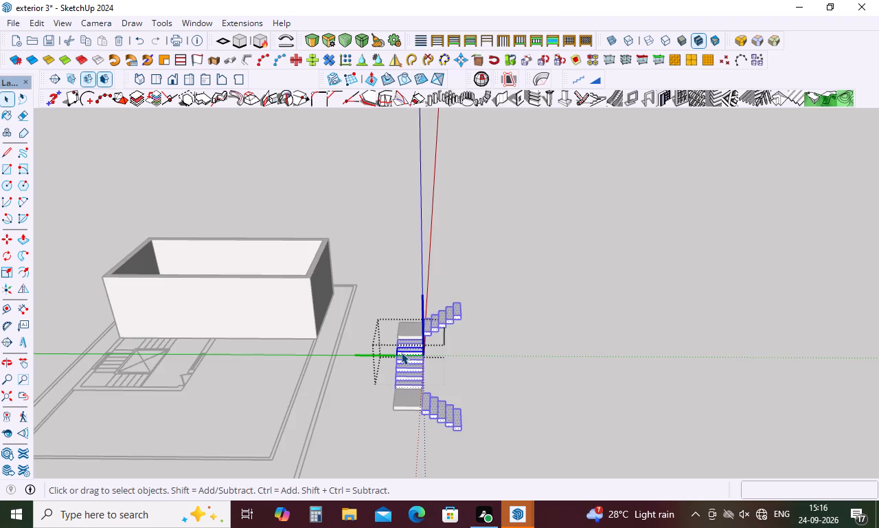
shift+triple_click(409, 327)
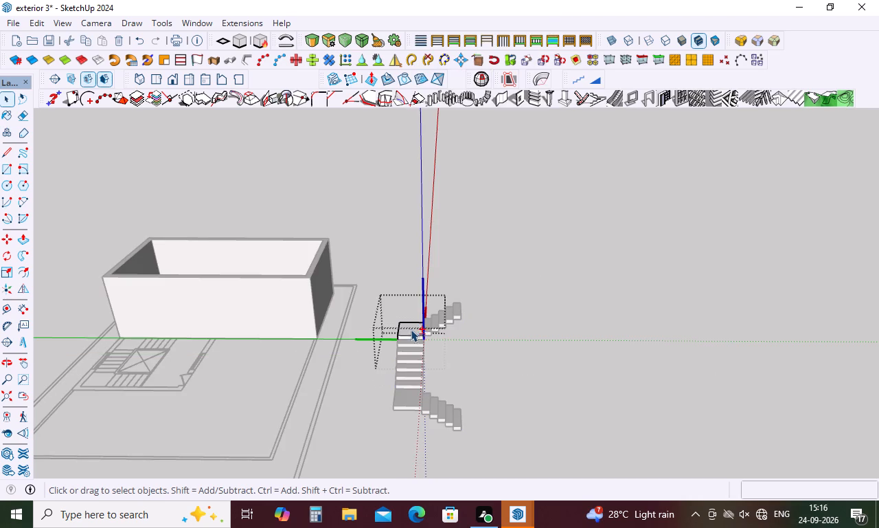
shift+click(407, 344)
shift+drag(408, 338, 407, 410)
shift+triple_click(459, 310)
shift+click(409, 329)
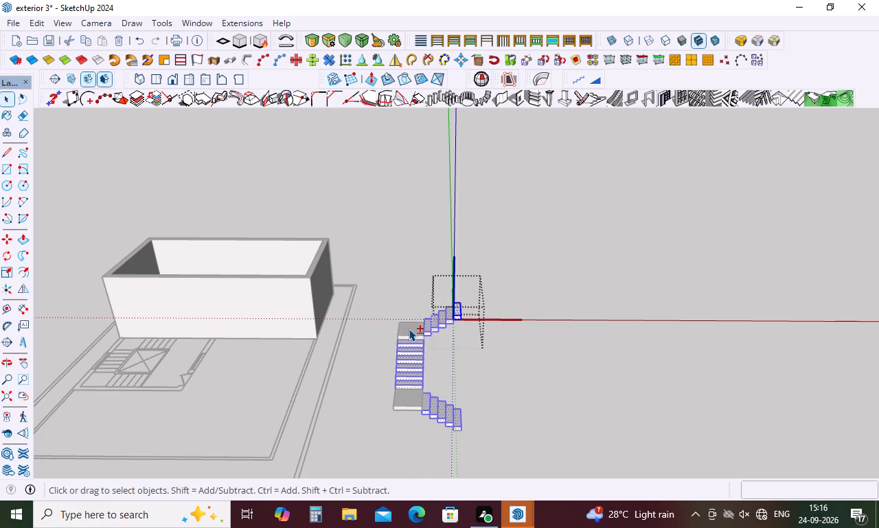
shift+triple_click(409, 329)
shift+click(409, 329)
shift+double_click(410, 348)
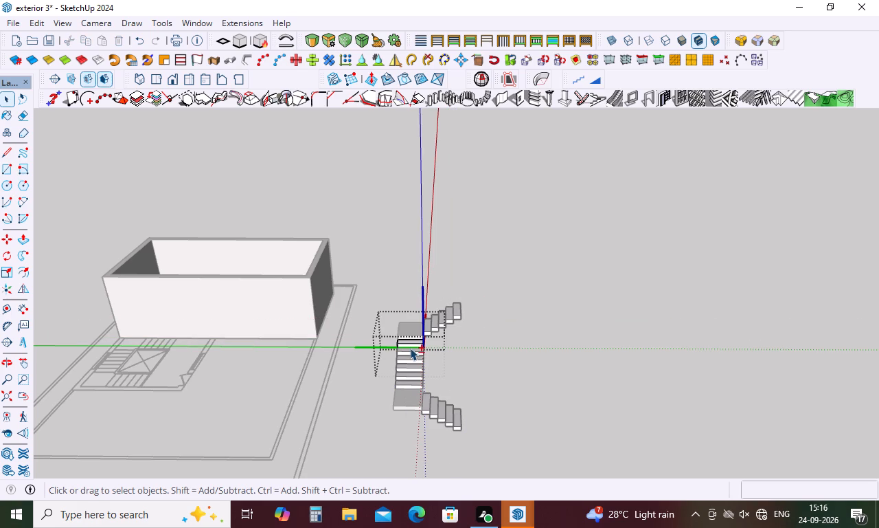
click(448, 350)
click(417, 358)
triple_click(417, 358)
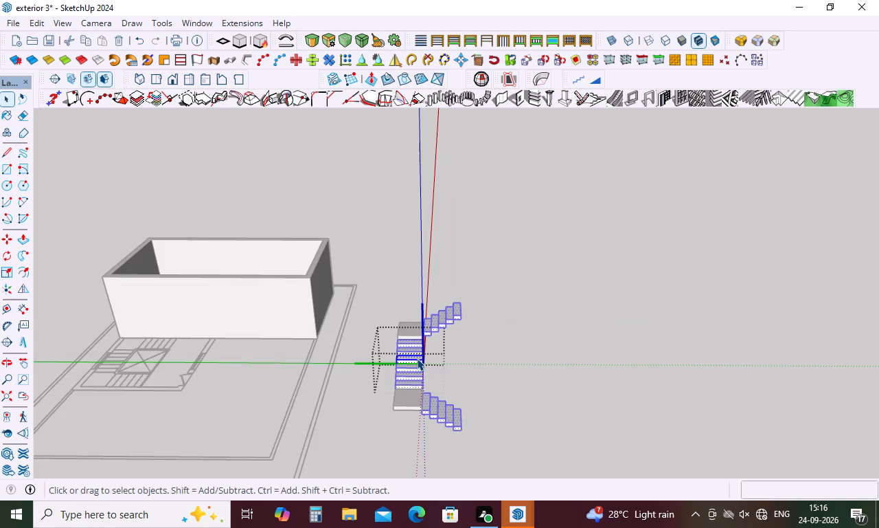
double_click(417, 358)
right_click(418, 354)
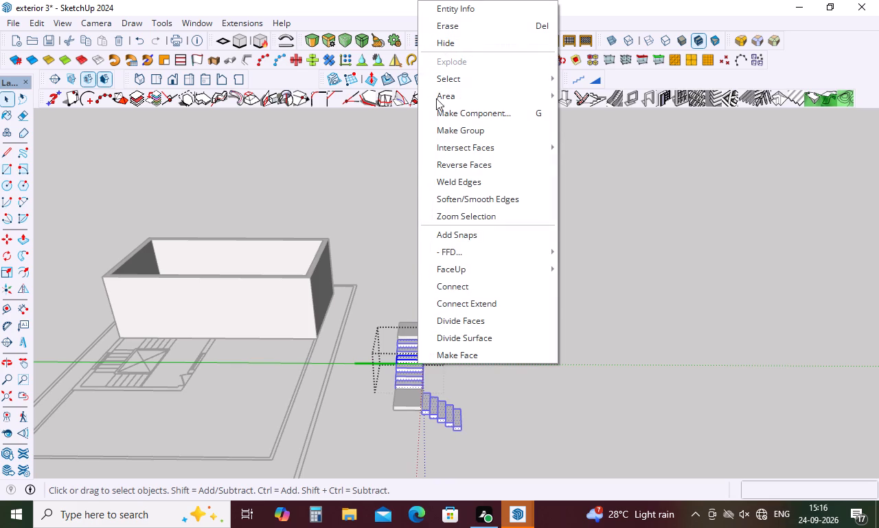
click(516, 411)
Select the whole staircase and move it by its bottom step's corner from beside the house onto the floor plan.
drag(383, 291, 518, 487)
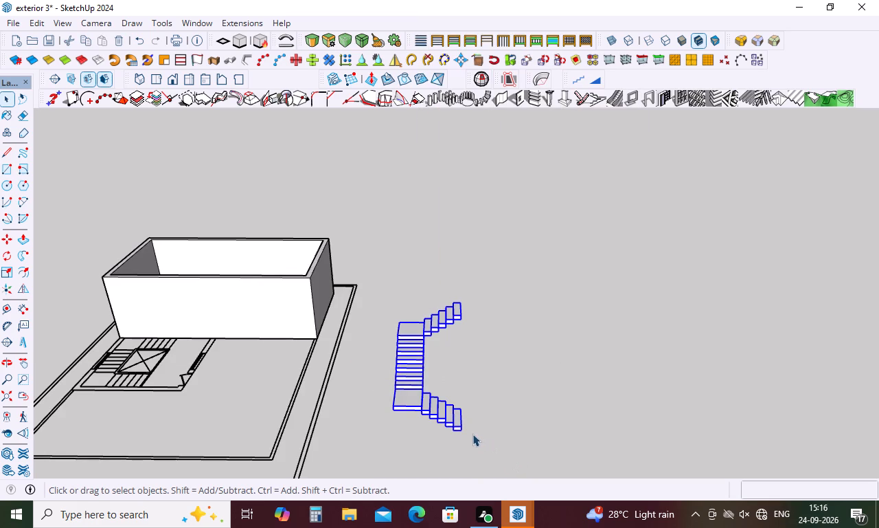
key(m)
scroll(452, 432, up, 5)
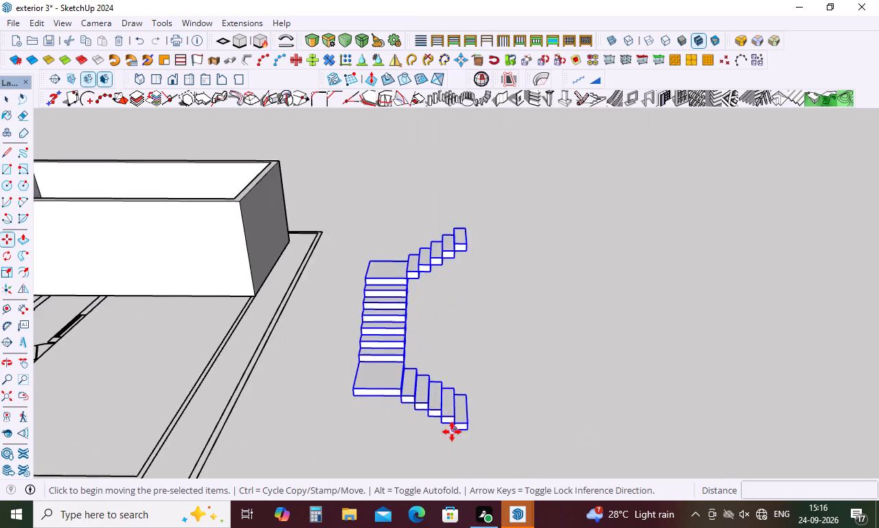
scroll(452, 432, up, 4)
click(471, 426)
scroll(400, 401, down, 4)
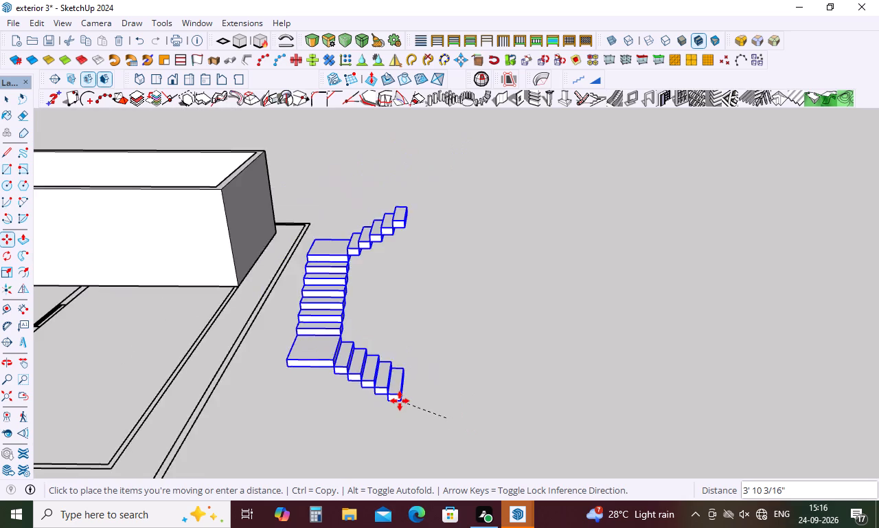
scroll(400, 401, down, 4)
scroll(69, 357, up, 4)
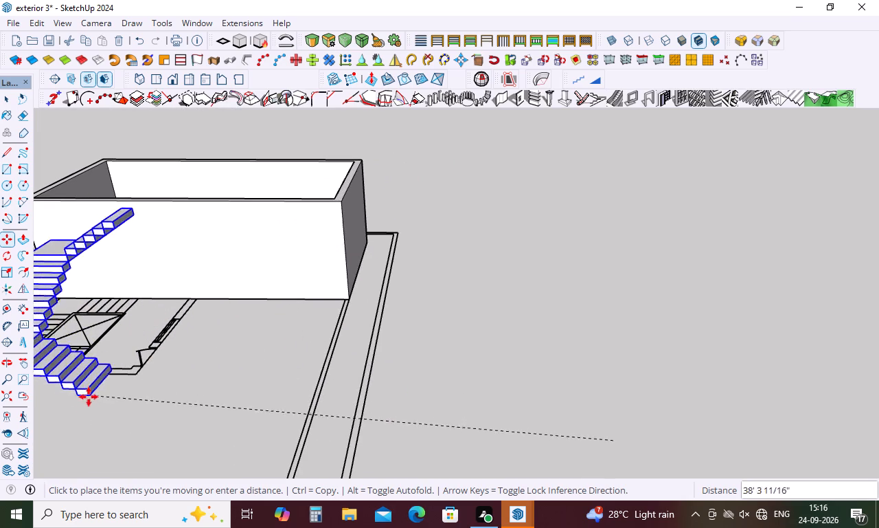
click(85, 457)
Move the staircase by the top step's lower corner to the outer wall-line corner of the crossed stairwell rectangle.
scroll(164, 412, down, 5)
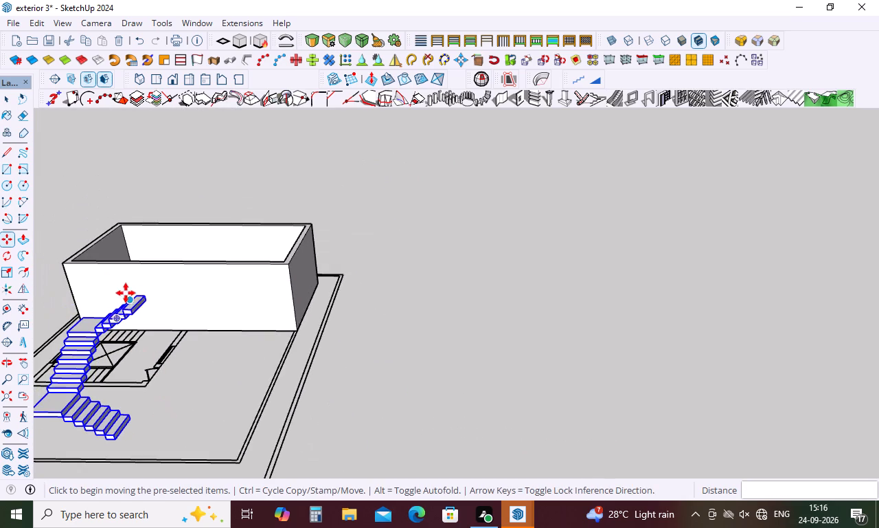
scroll(126, 291, up, 5)
click(137, 333)
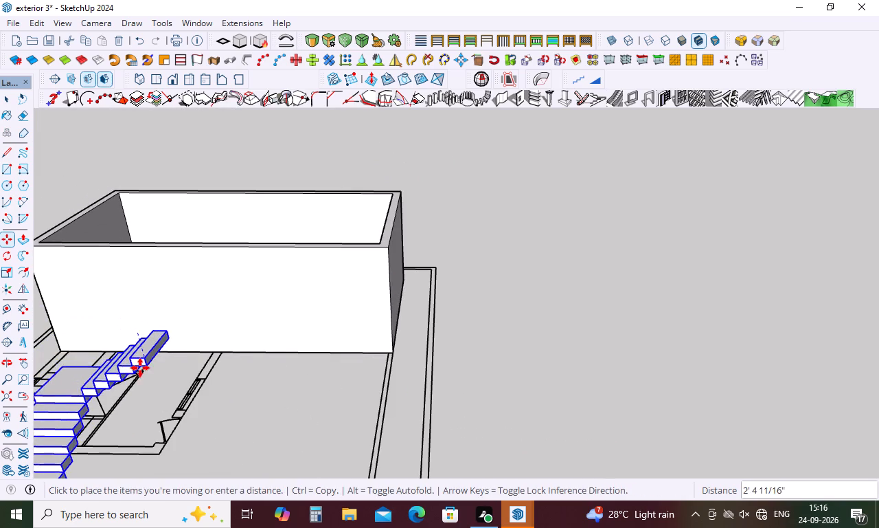
scroll(140, 368, up, 20)
scroll(140, 368, up, 7)
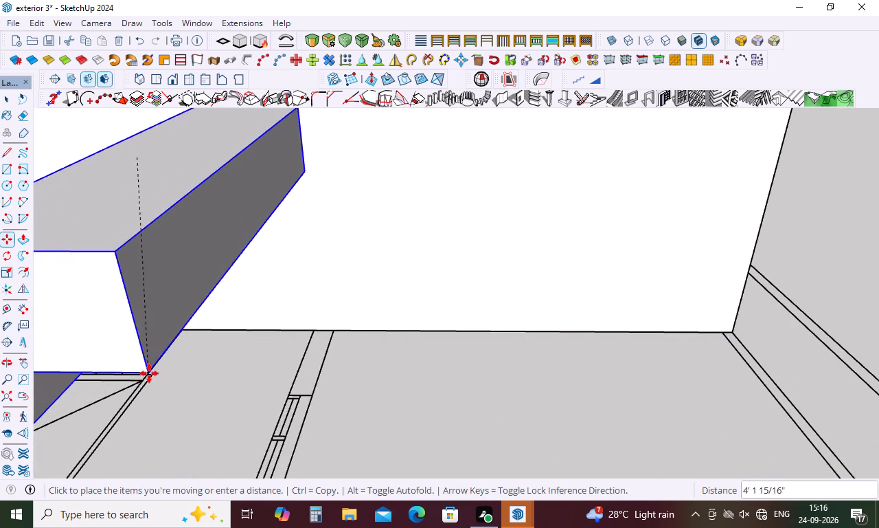
scroll(149, 373, up, 10)
scroll(130, 349, up, 20)
scroll(130, 349, up, 3)
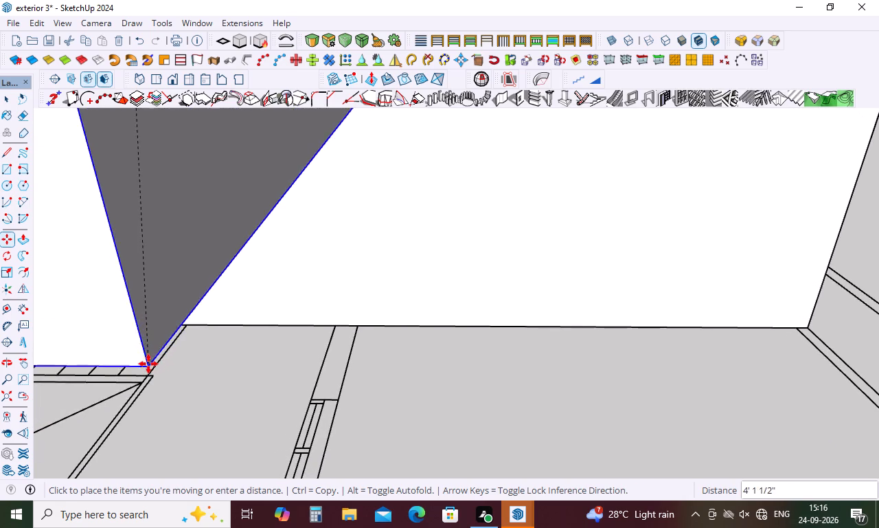
scroll(148, 364, up, 14)
scroll(125, 300, up, 7)
scroll(156, 360, up, 6)
scroll(159, 327, down, 3)
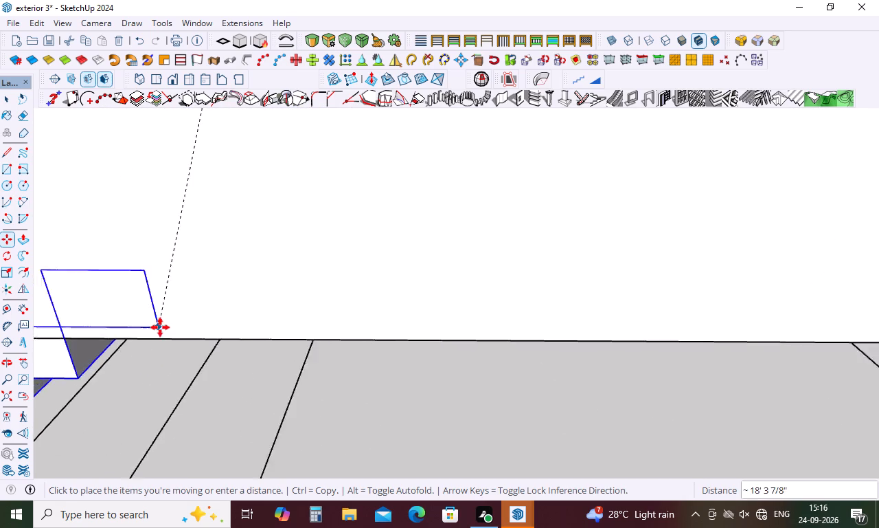
scroll(160, 327, down, 13)
scroll(176, 355, up, 13)
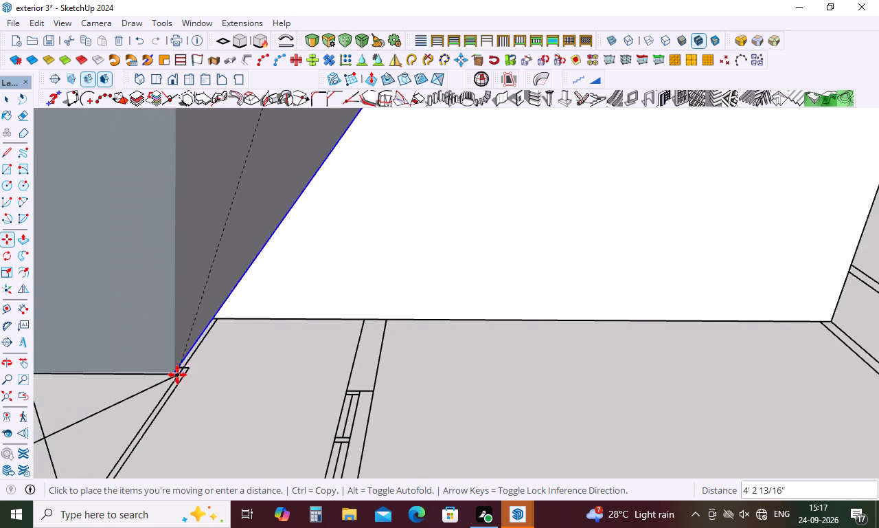
scroll(177, 375, up, 20)
scroll(177, 375, up, 3)
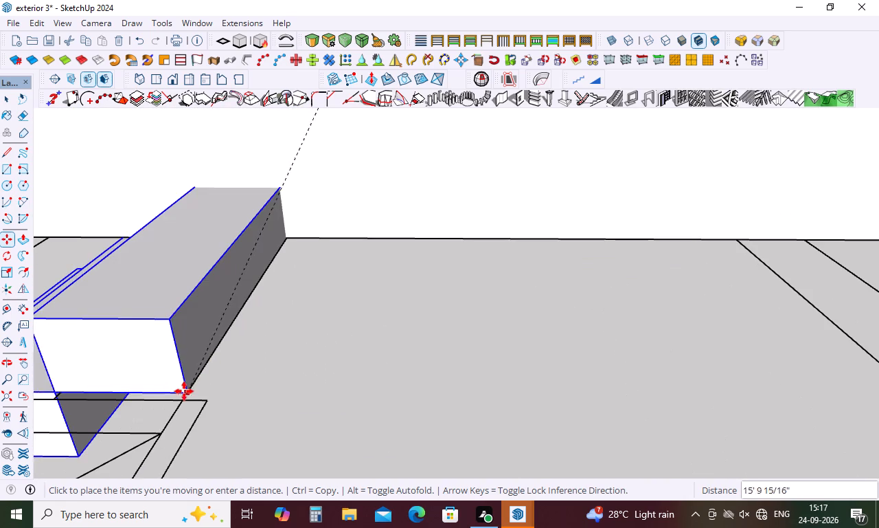
click(183, 399)
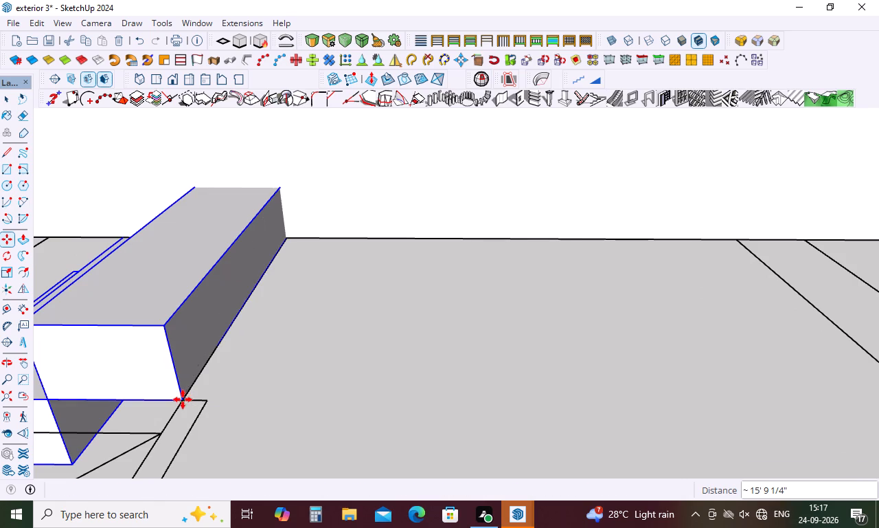
Shift the staircase by the same top-step corner onto the stairwell rectangle's inner corner, where the diagonal line ends.
scroll(282, 366, down, 16)
scroll(284, 367, down, 6)
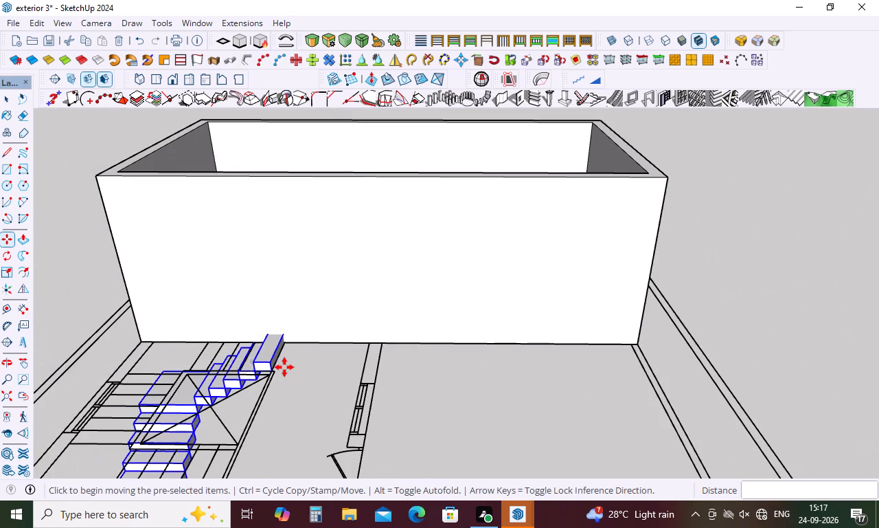
middle_drag(285, 358, 151, 390)
middle_drag(326, 323, 258, 346)
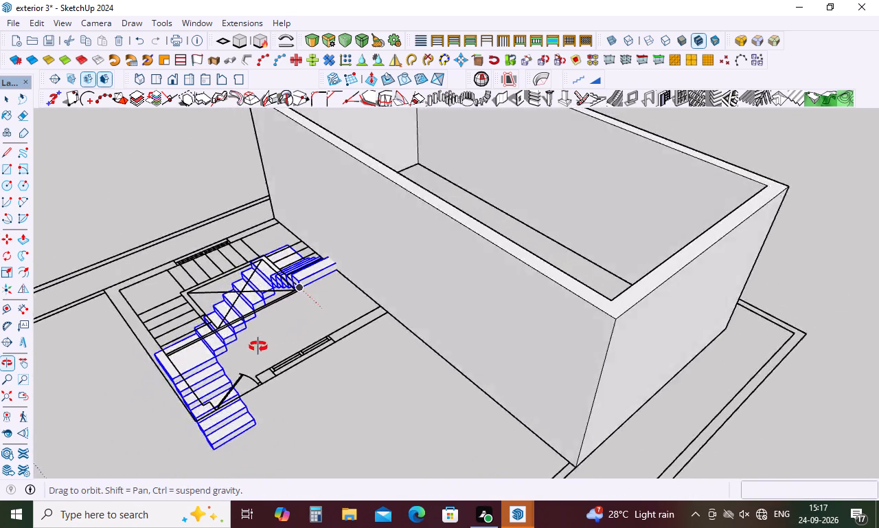
middle_drag(258, 346, 333, 344)
scroll(291, 305, up, 6)
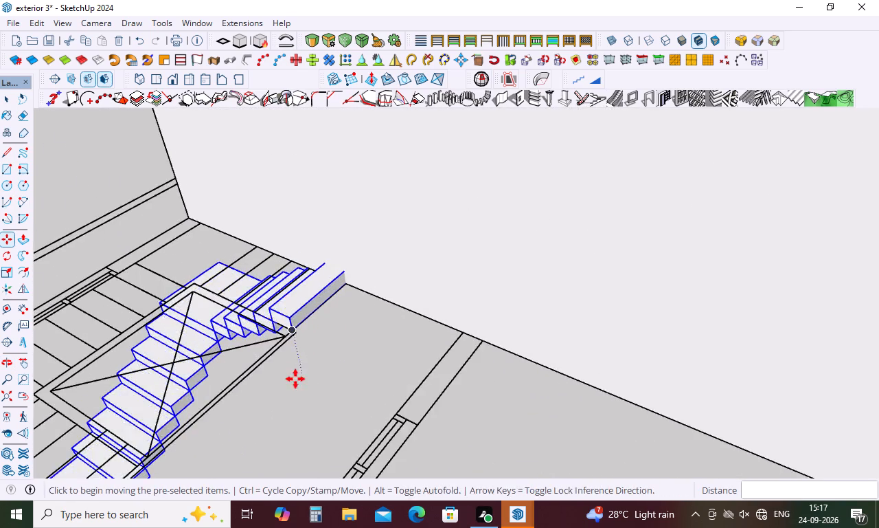
scroll(295, 375, up, 6)
scroll(295, 302, up, 11)
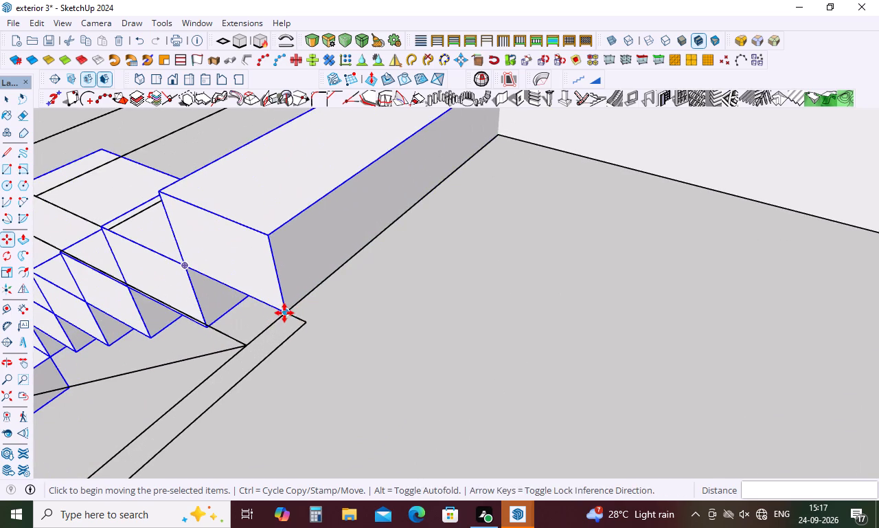
click(284, 313)
click(249, 339)
Examine how the repositioned staircase lines up with the stair lines on the floor plan.
scroll(283, 344, down, 6)
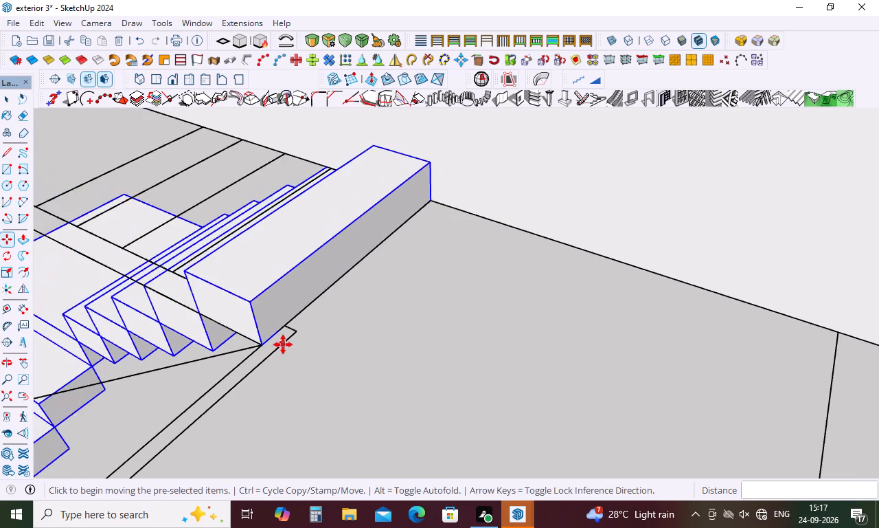
scroll(283, 344, down, 4)
middle_drag(290, 345, 369, 328)
scroll(367, 322, down, 11)
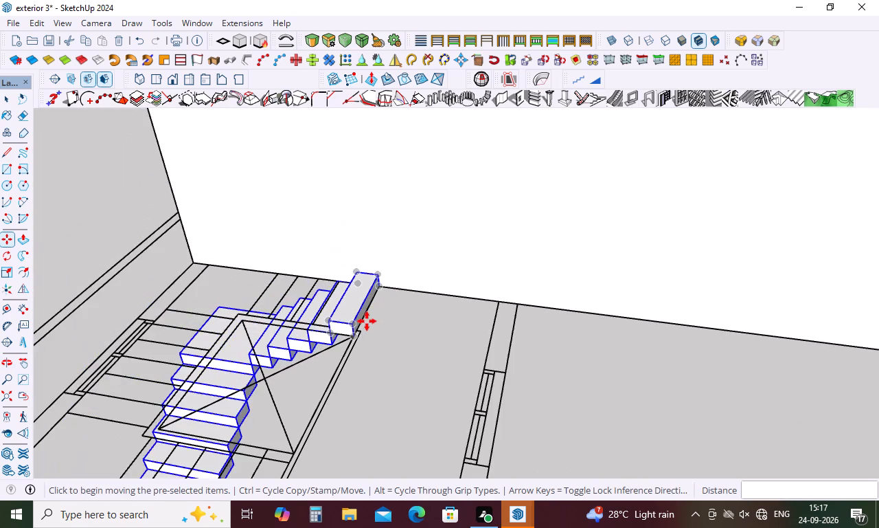
scroll(367, 320, down, 15)
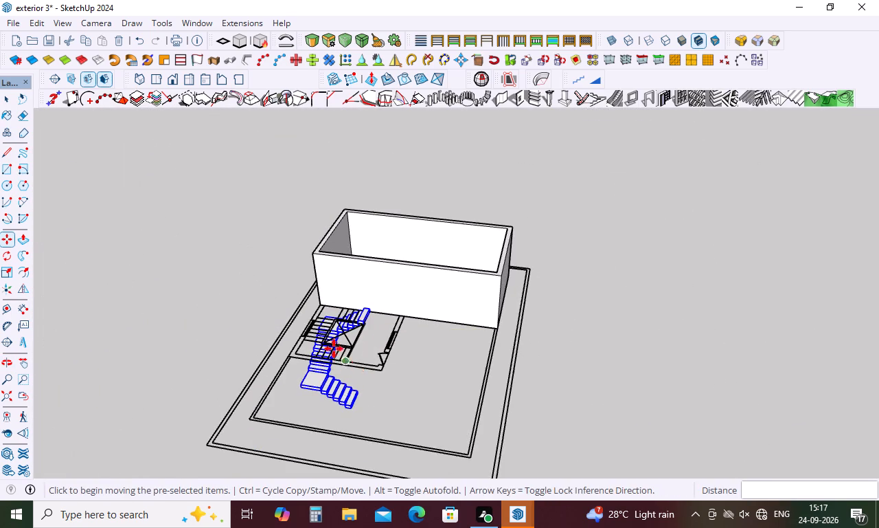
scroll(317, 320, up, 11)
key(space)
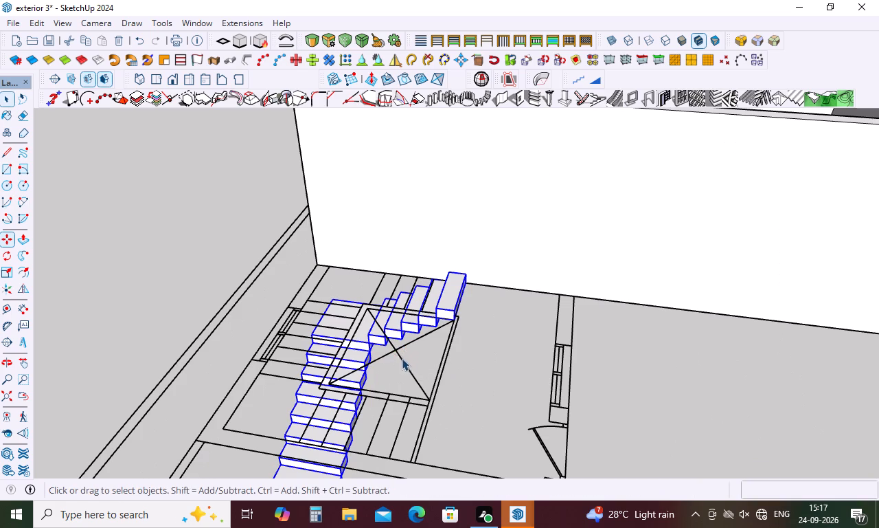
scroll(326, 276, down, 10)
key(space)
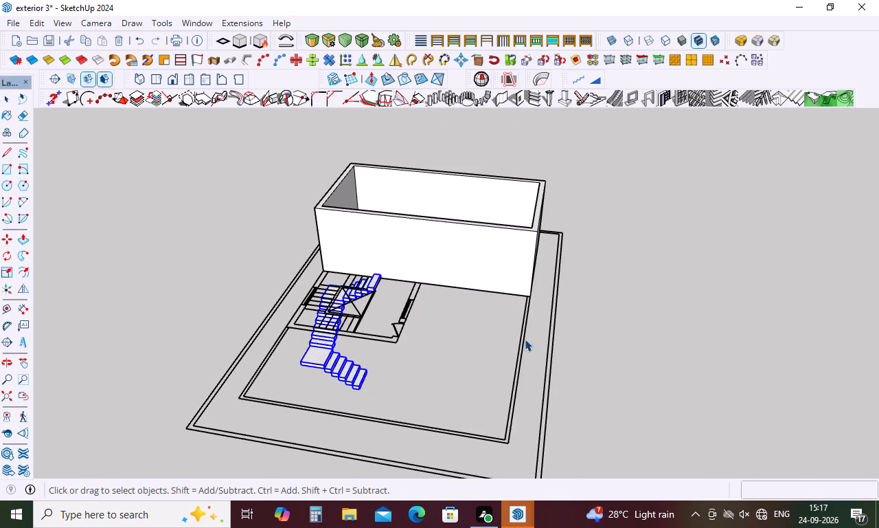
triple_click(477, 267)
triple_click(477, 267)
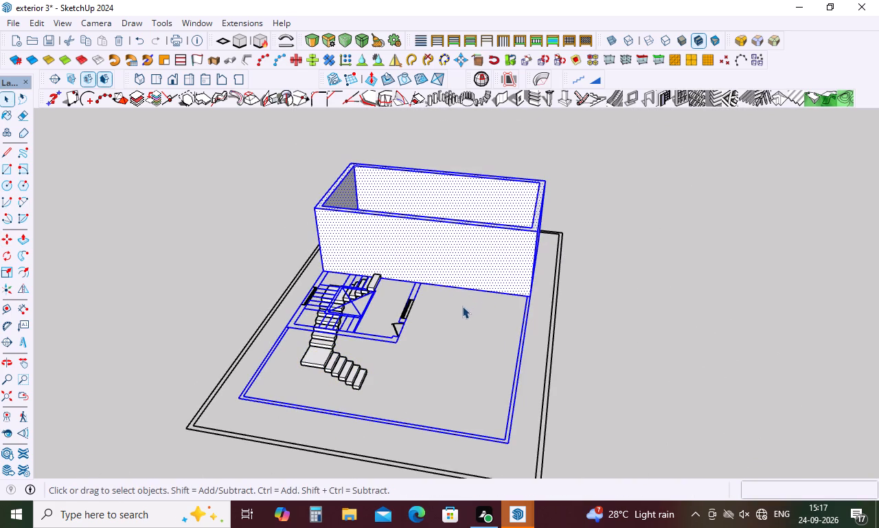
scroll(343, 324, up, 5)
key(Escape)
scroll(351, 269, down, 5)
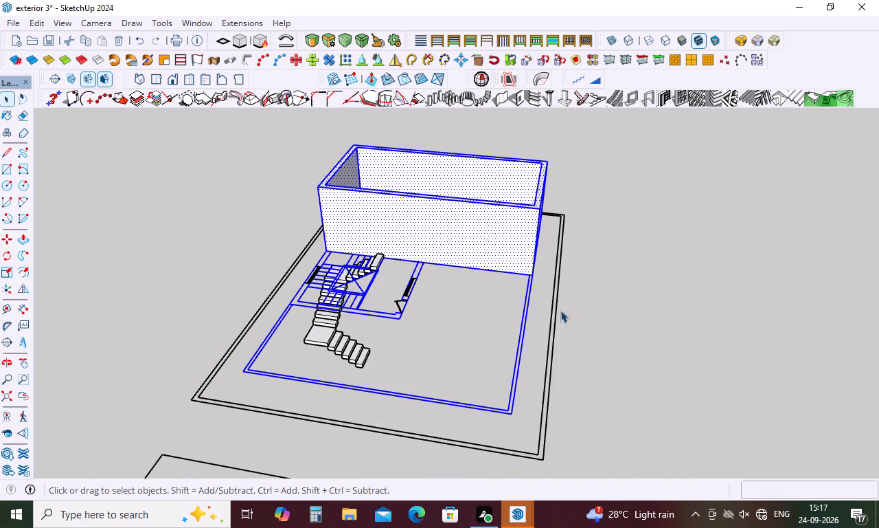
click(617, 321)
Erase the interior wall, window and door lines of the floor-plan room beside the staircase.
scroll(363, 268, up, 10)
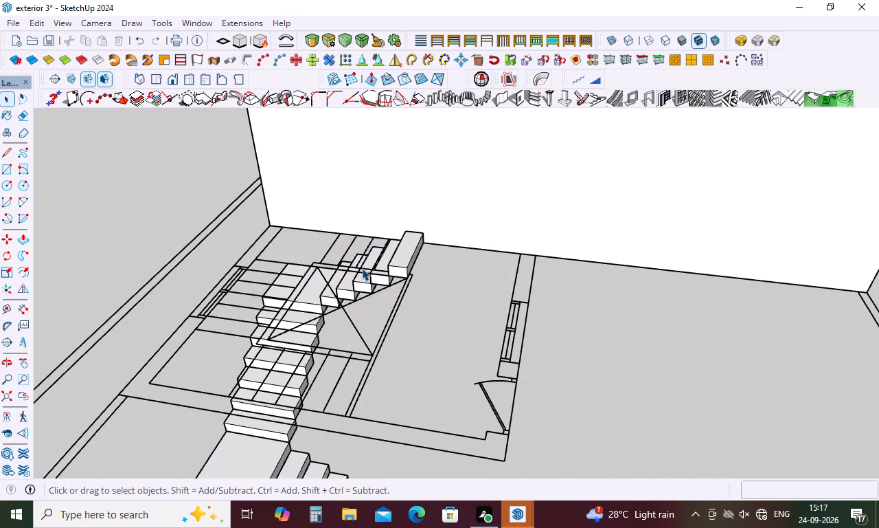
key(e)
drag(538, 318, 489, 386)
drag(505, 354, 504, 439)
drag(521, 382, 473, 463)
drag(513, 426, 455, 443)
Erase the crossed stairwell rectangle's double edge farthest from the middle flight and the plan tread lines beside the lower stairwell.
drag(358, 384, 357, 386)
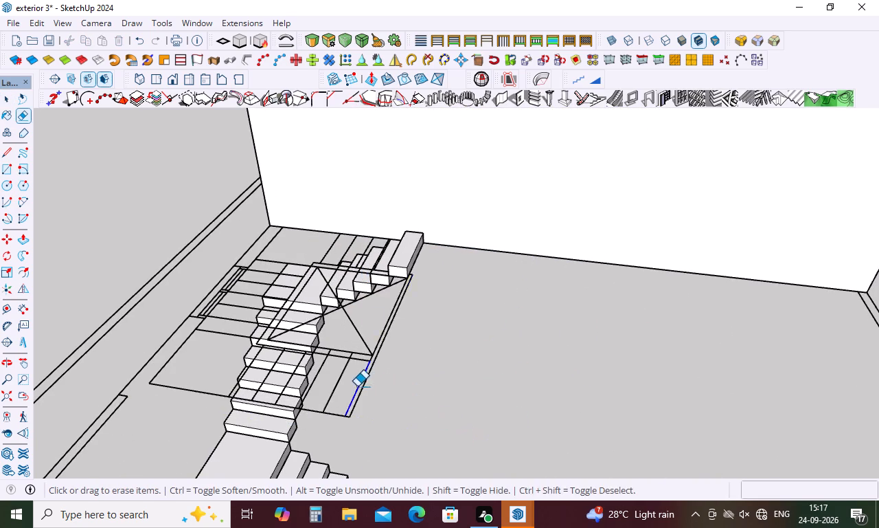
drag(357, 386, 350, 424)
drag(365, 349, 358, 364)
drag(385, 338, 350, 371)
drag(354, 340, 352, 342)
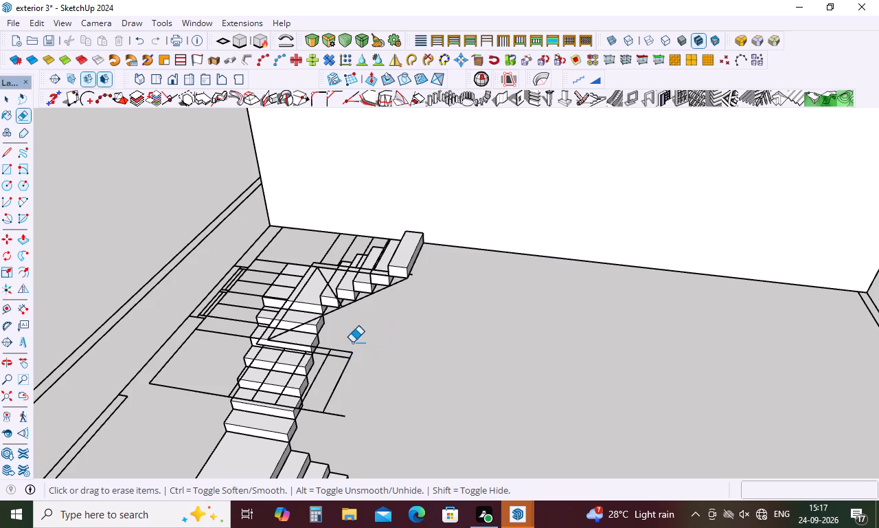
drag(352, 342, 332, 398)
drag(336, 349, 321, 377)
drag(356, 350, 345, 397)
drag(346, 409, 331, 432)
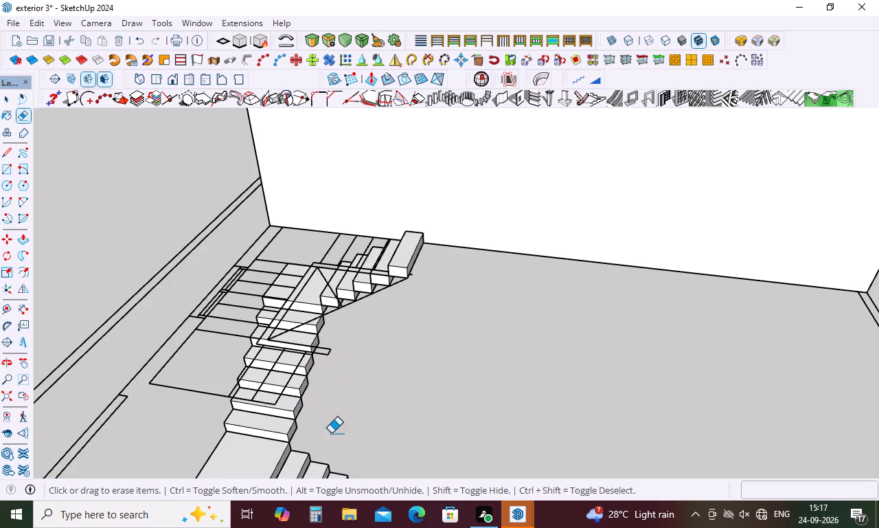
Erase the leftover tread and stairwell line fragments on the floor plan around and beneath the middle flight.
scroll(317, 353, up, 9)
drag(334, 344, 332, 373)
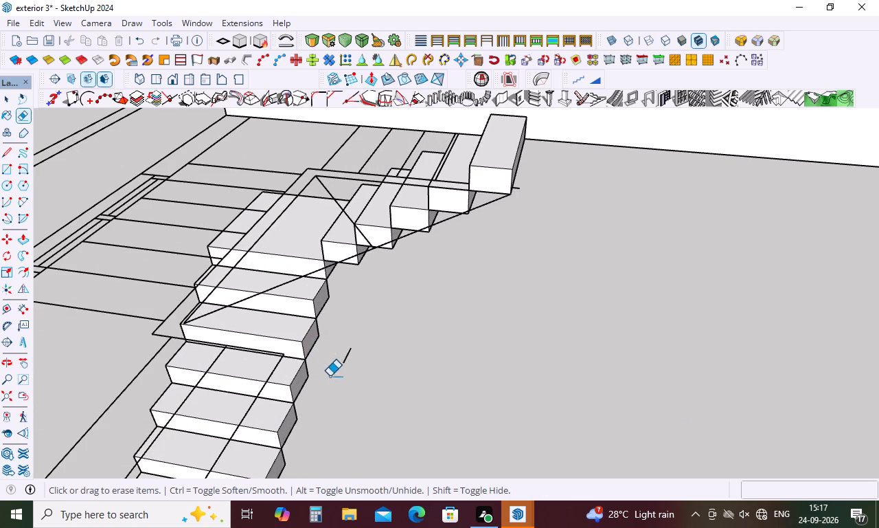
click(273, 371)
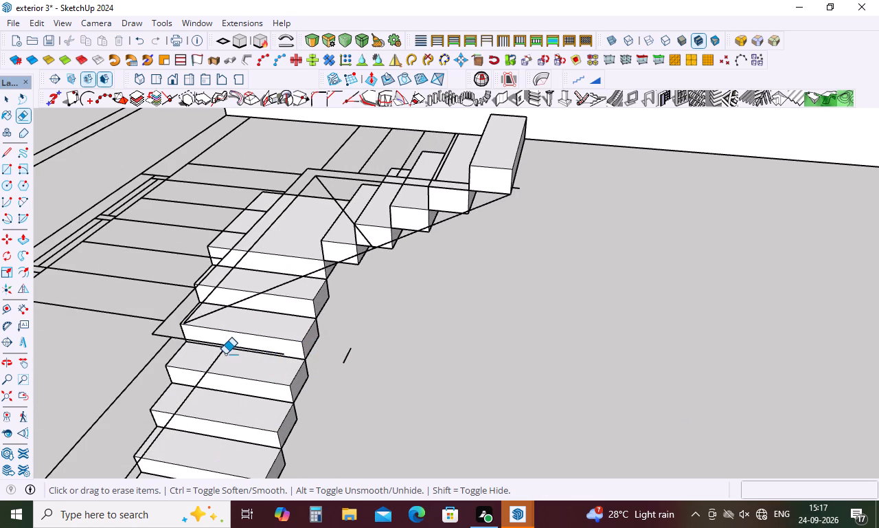
click(225, 354)
drag(220, 351, 220, 361)
scroll(225, 353, up, 10)
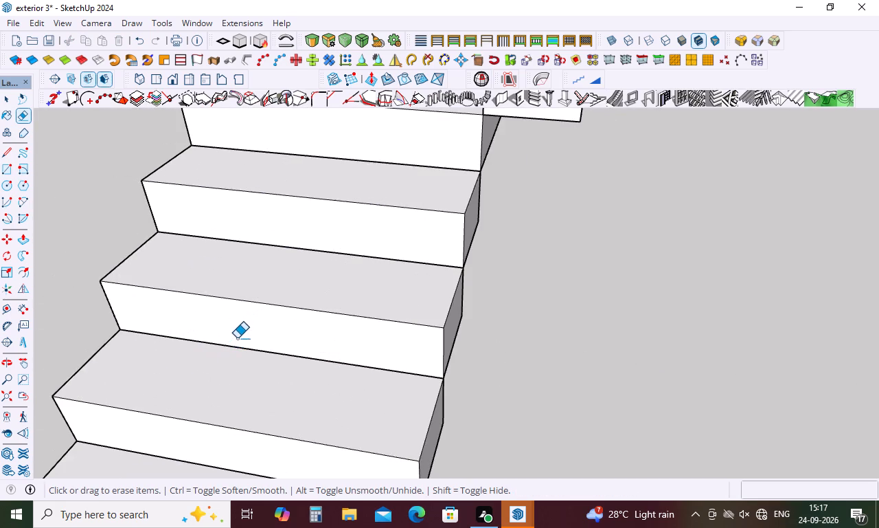
scroll(241, 335, down, 5)
click(295, 329)
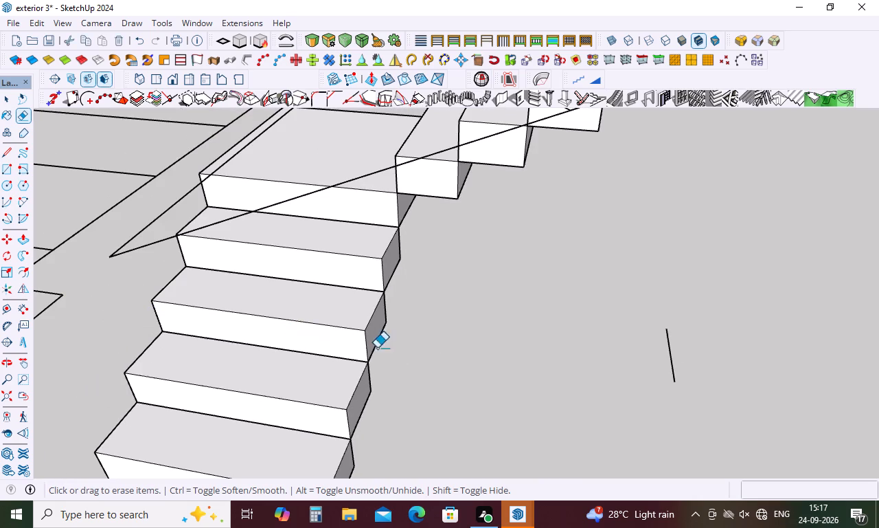
drag(681, 333, 641, 376)
Erase the remaining room outline and tread lines on both sides of the middle flight's lower part.
scroll(564, 362, down, 6)
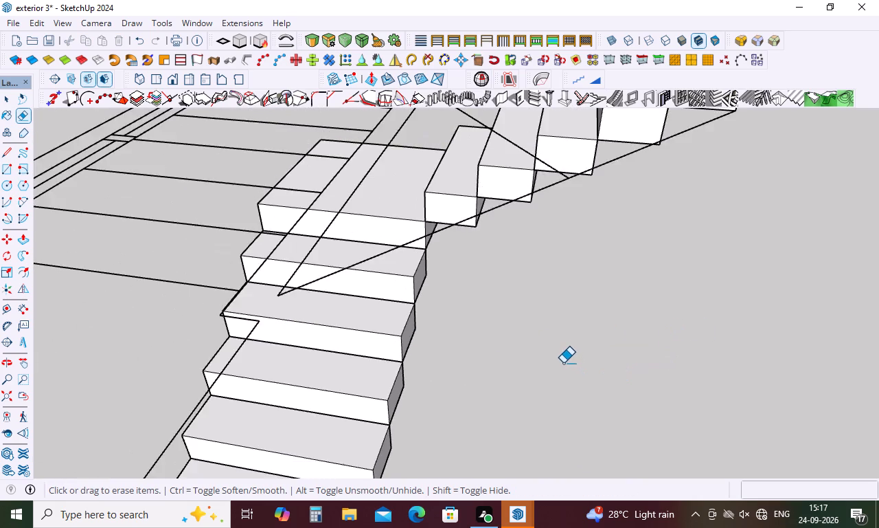
scroll(563, 363, down, 11)
scroll(452, 346, down, 5)
drag(367, 388, 357, 408)
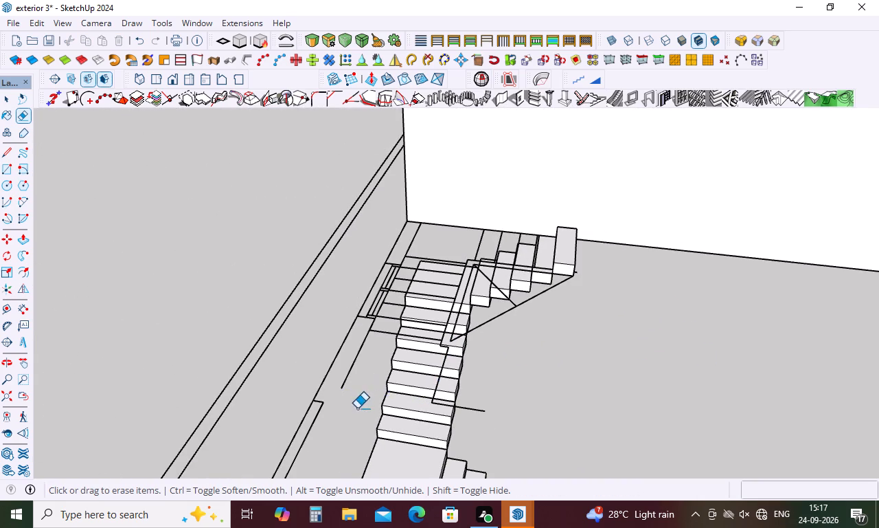
click(439, 404)
click(439, 383)
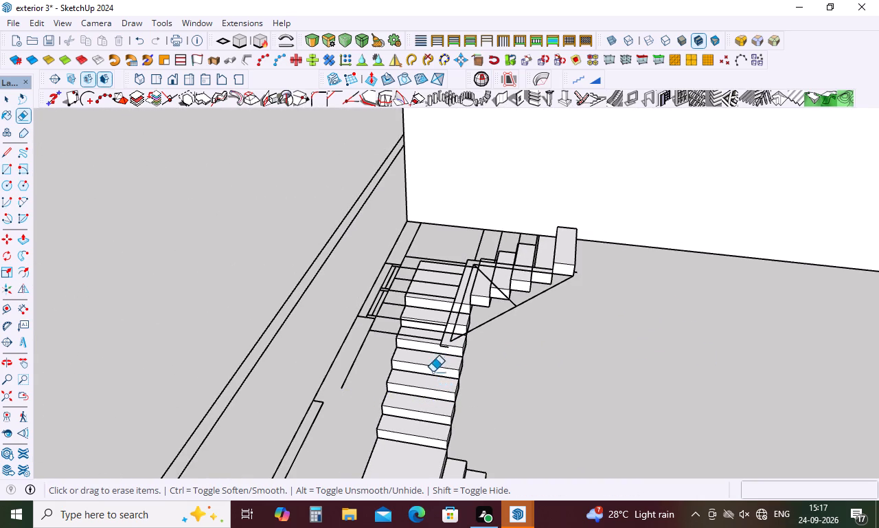
click(345, 357)
click(353, 360)
Examine the staircase from above and from its top-step end against the house wall and remaining floor-plan lines.
scroll(382, 296, down, 5)
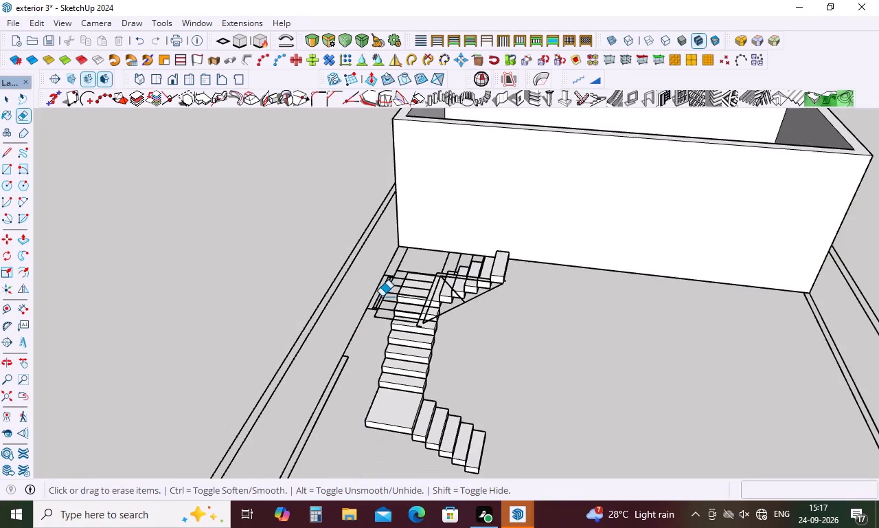
scroll(407, 300, down, 5)
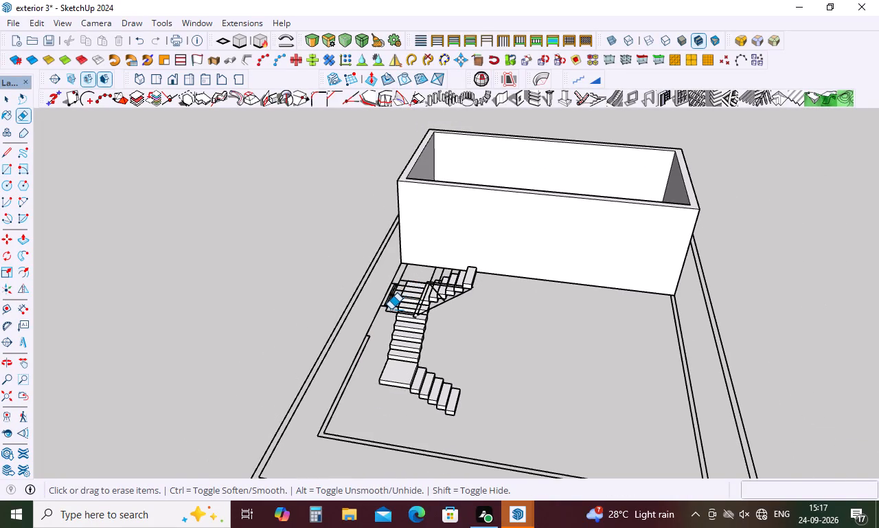
scroll(387, 307, up, 8)
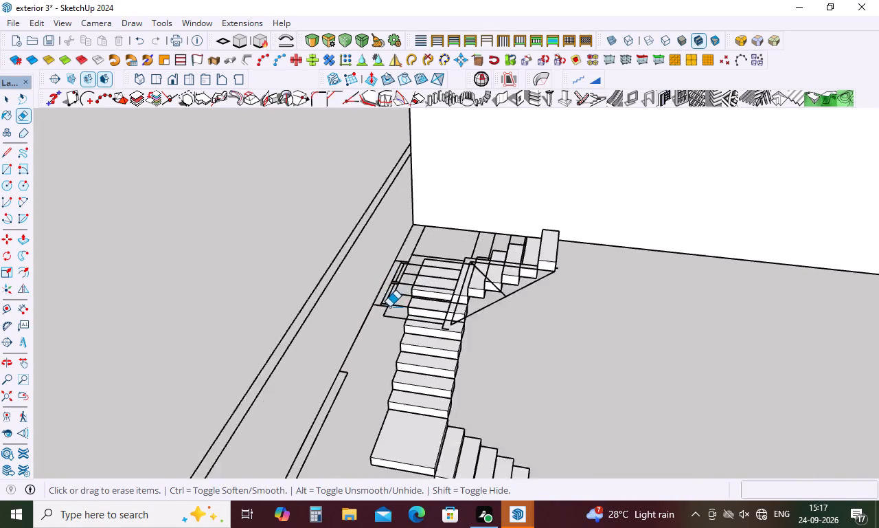
scroll(389, 307, up, 1)
scroll(457, 294, up, 5)
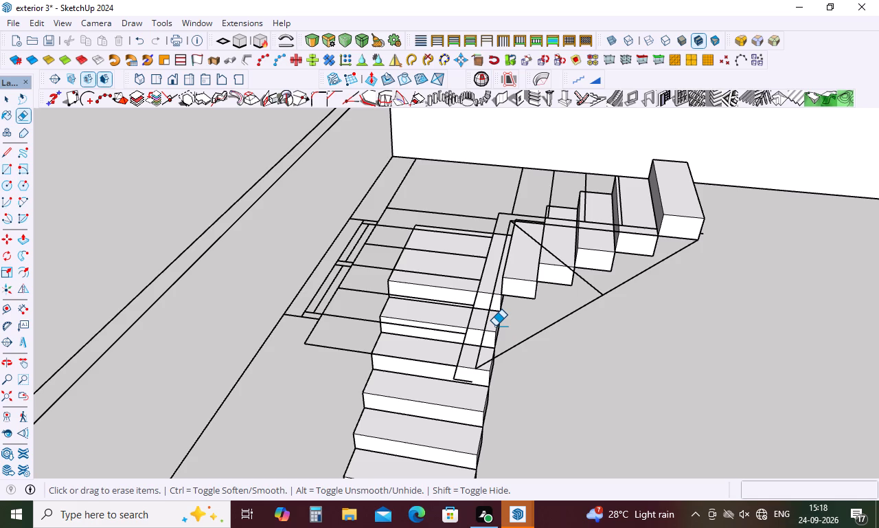
scroll(507, 276, up, 1)
middle_drag(508, 275, 519, 324)
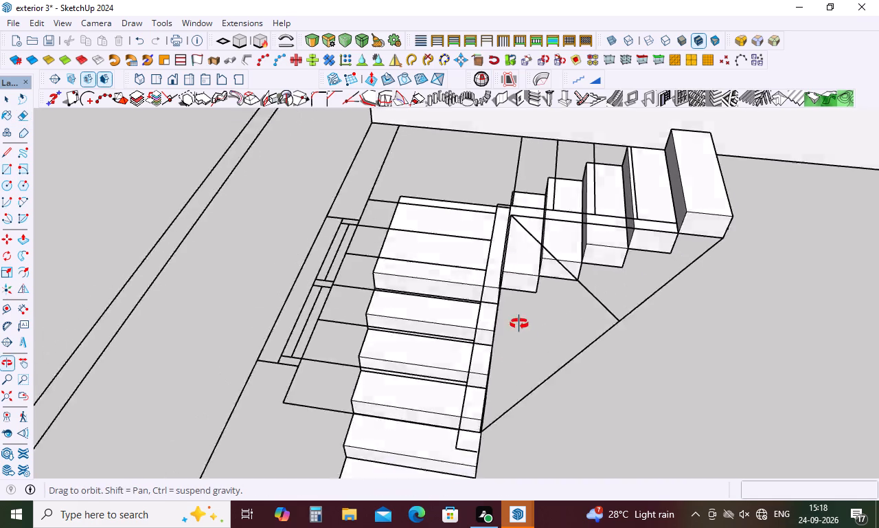
middle_drag(519, 324, 558, 507)
scroll(499, 338, down, 4)
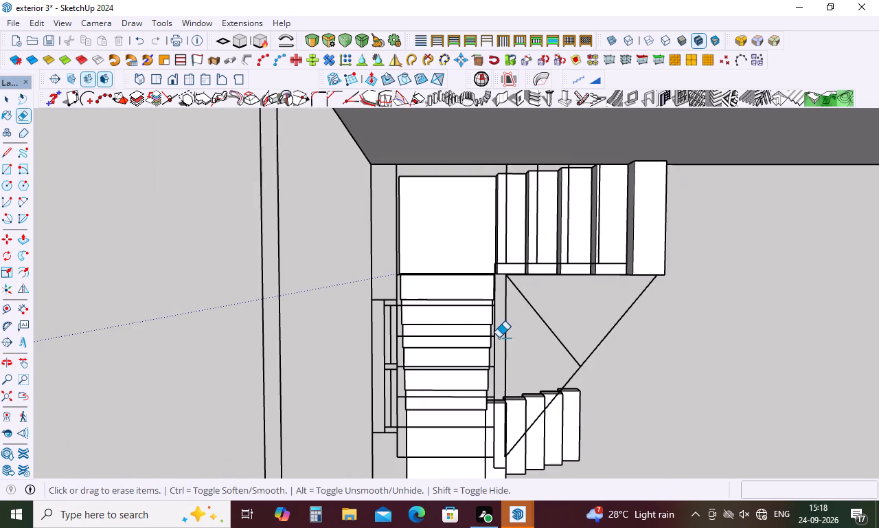
scroll(499, 338, down, 4)
middle_drag(498, 337, 558, 313)
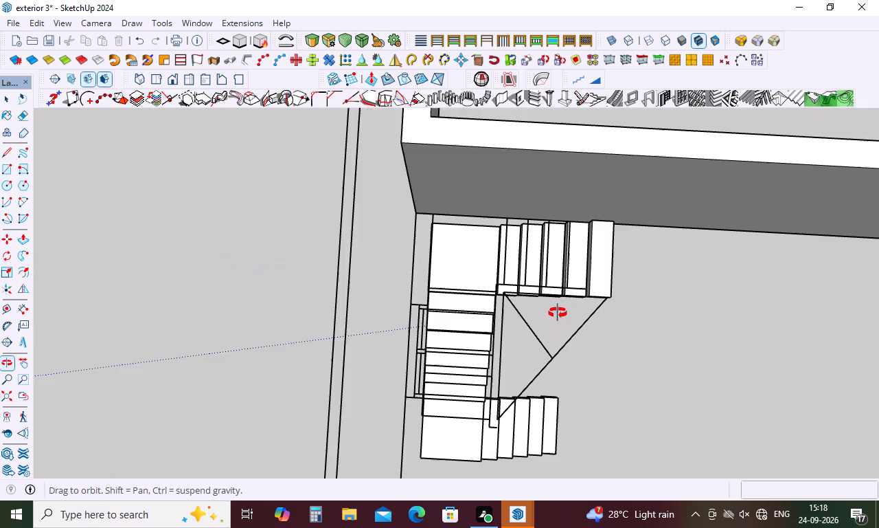
middle_drag(558, 313, 558, 320)
scroll(503, 300, up, 10)
scroll(503, 300, down, 8)
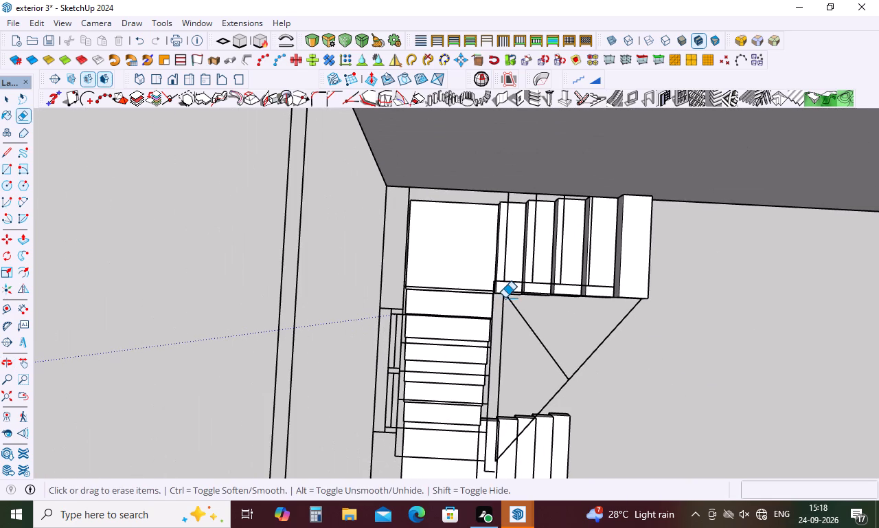
scroll(608, 301, up, 4)
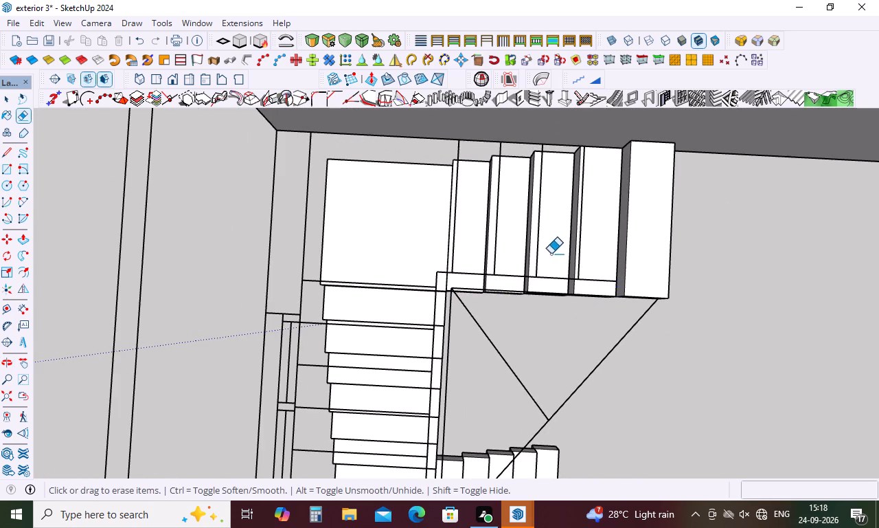
scroll(549, 253, down, 4)
middle_drag(573, 267, 182, 14)
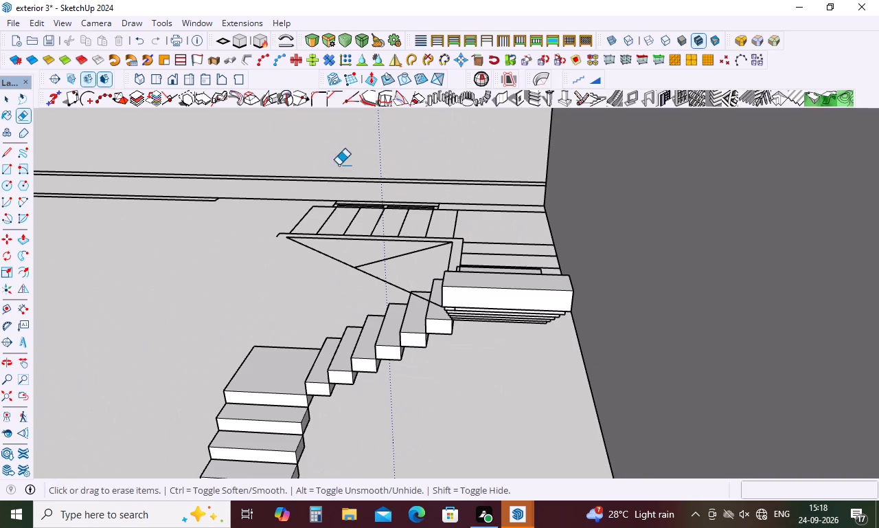
middle_drag(517, 258, 500, 209)
scroll(548, 245, up, 5)
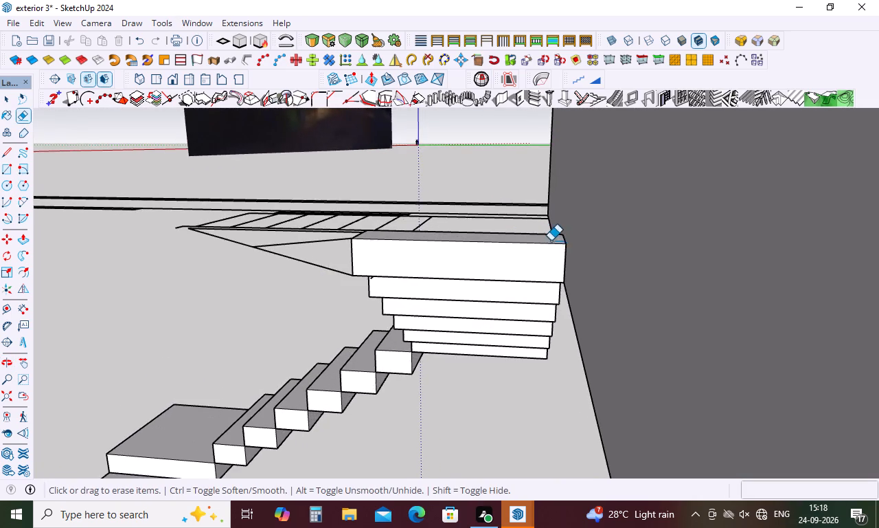
scroll(594, 284, up, 9)
scroll(527, 238, up, 8)
scroll(519, 233, down, 5)
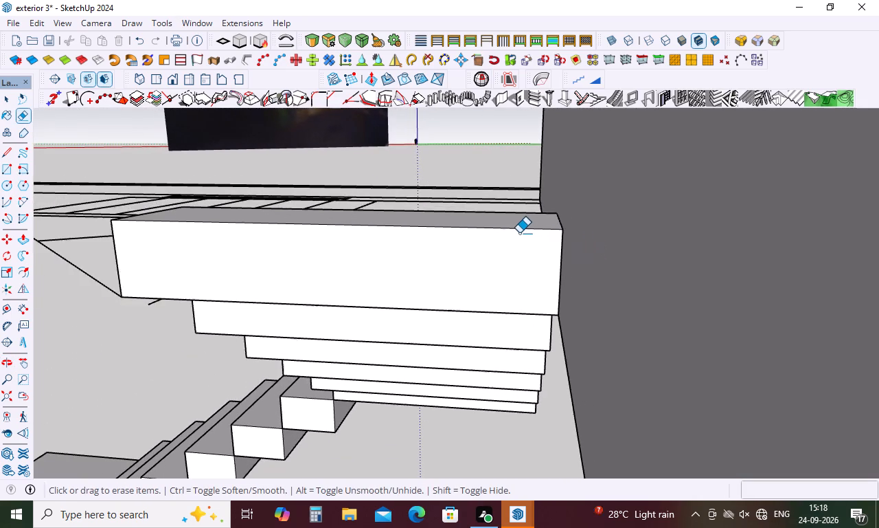
scroll(519, 233, down, 10)
middle_drag(428, 267, 593, 371)
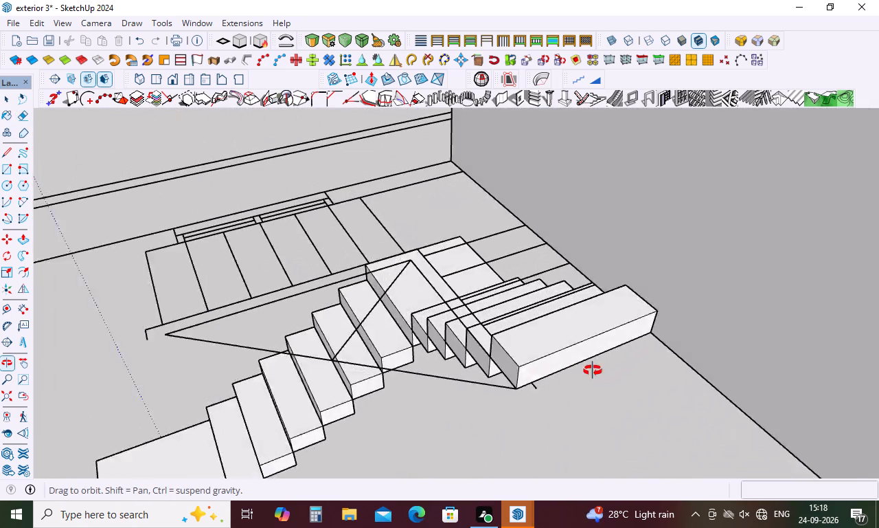
middle_drag(593, 371, 609, 362)
middle_drag(241, 226, 432, 239)
scroll(426, 213, down, 5)
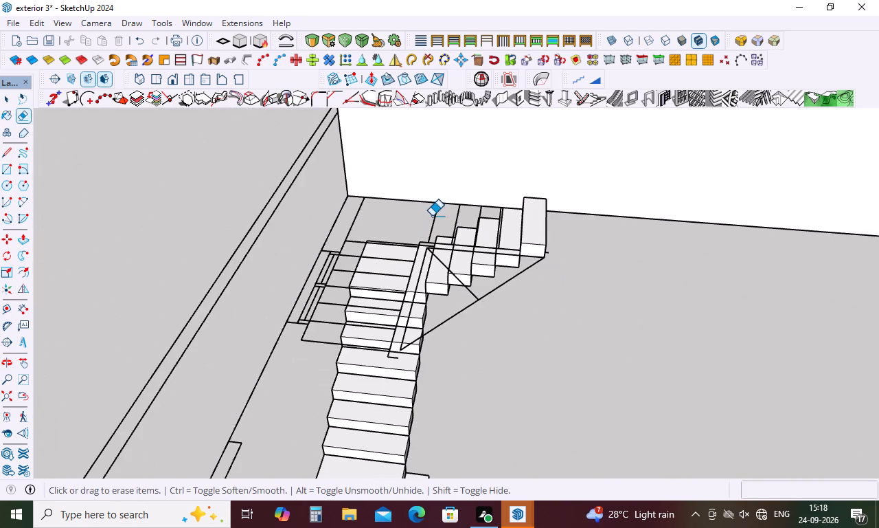
Erase the floor-plan tread lines running from the window wall under the upper landing and middle flight, keeping the landing.
click(387, 243)
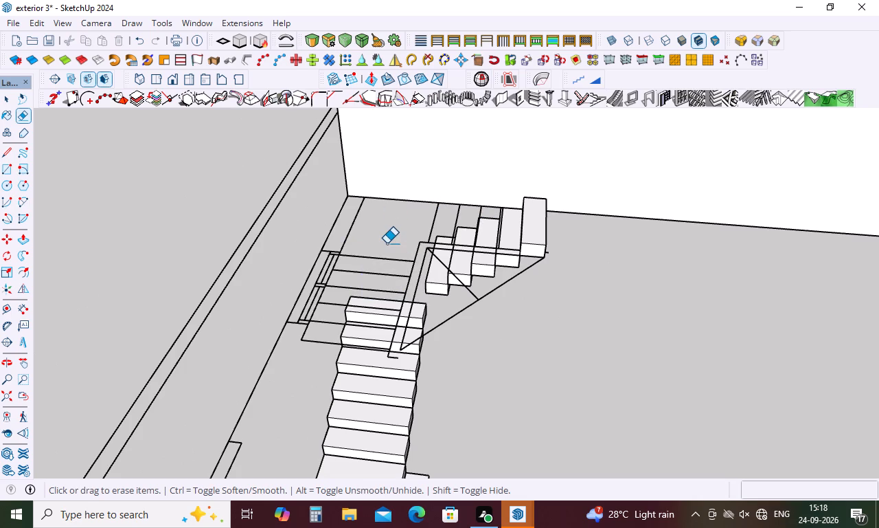
key(ctrl+z)
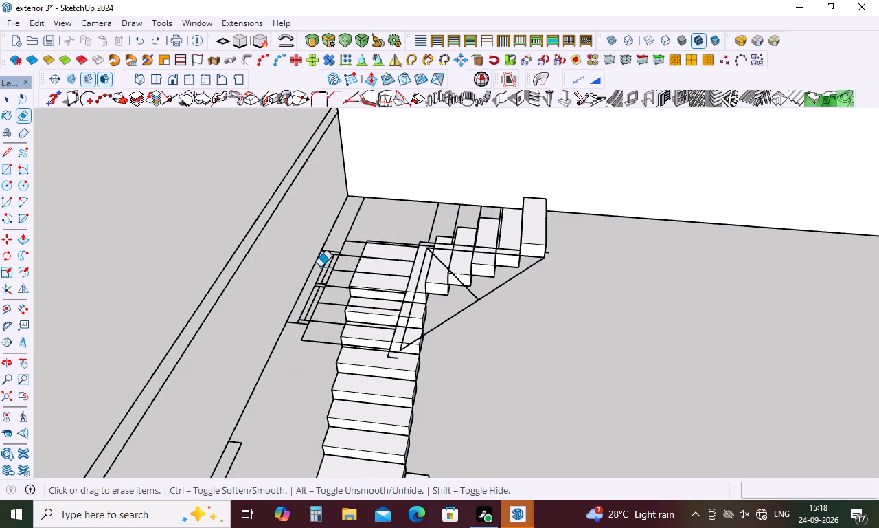
click(354, 243)
drag(354, 252, 352, 261)
drag(347, 268, 344, 278)
drag(341, 287, 336, 300)
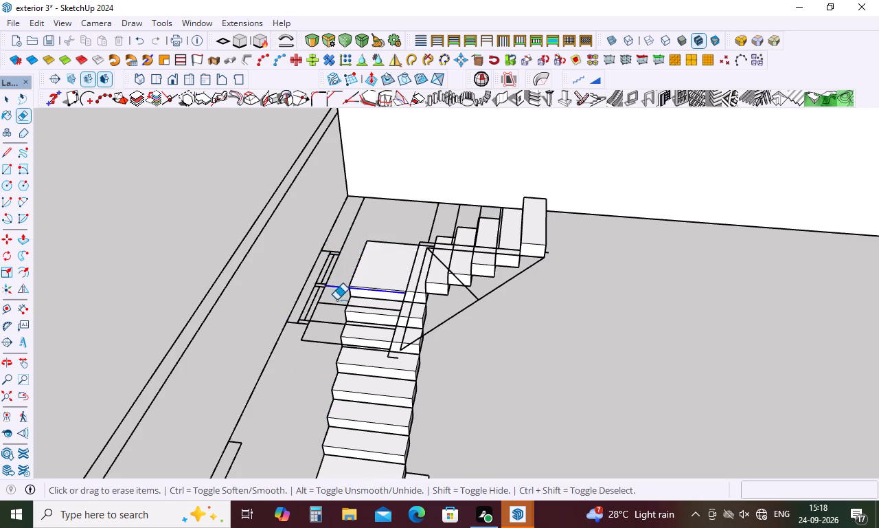
drag(336, 300, 336, 303)
drag(332, 311, 325, 334)
drag(317, 343, 312, 354)
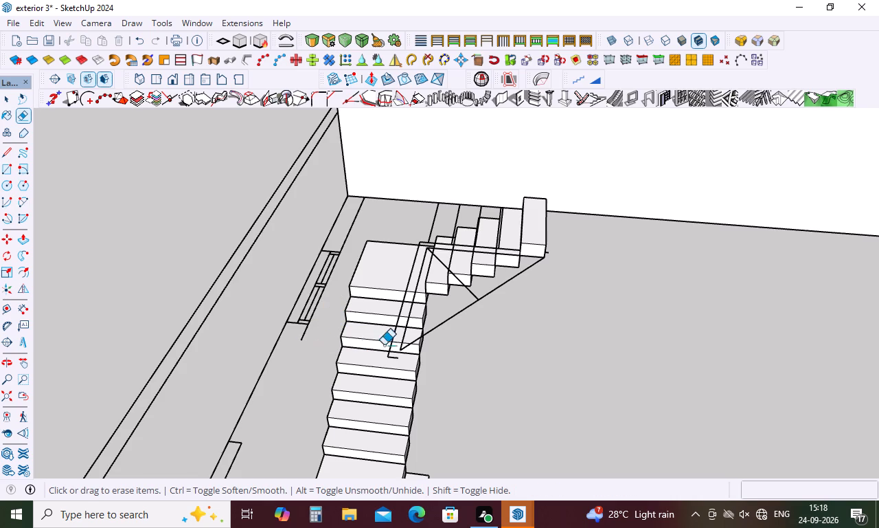
Erase the stairwell outline and diagonal break lines crossing the middle flight and running beneath the upper flight, keeping all the steps.
click(393, 333)
click(403, 330)
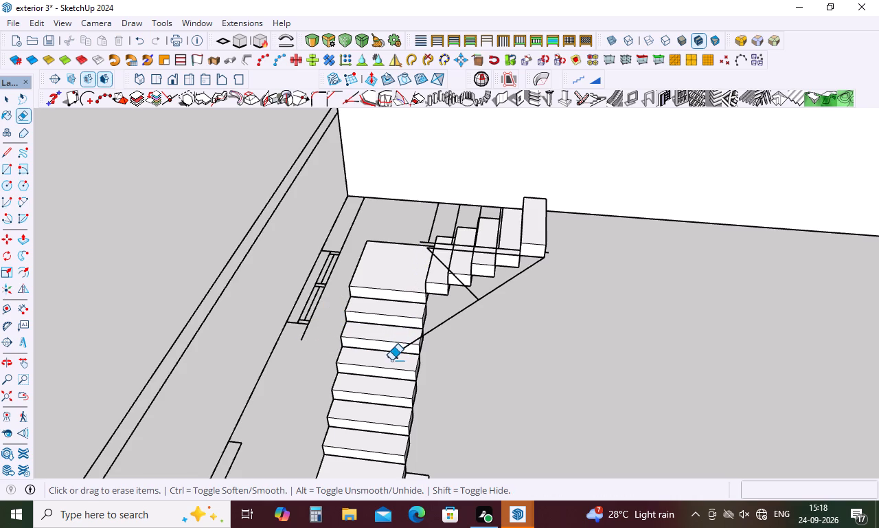
click(391, 360)
click(411, 344)
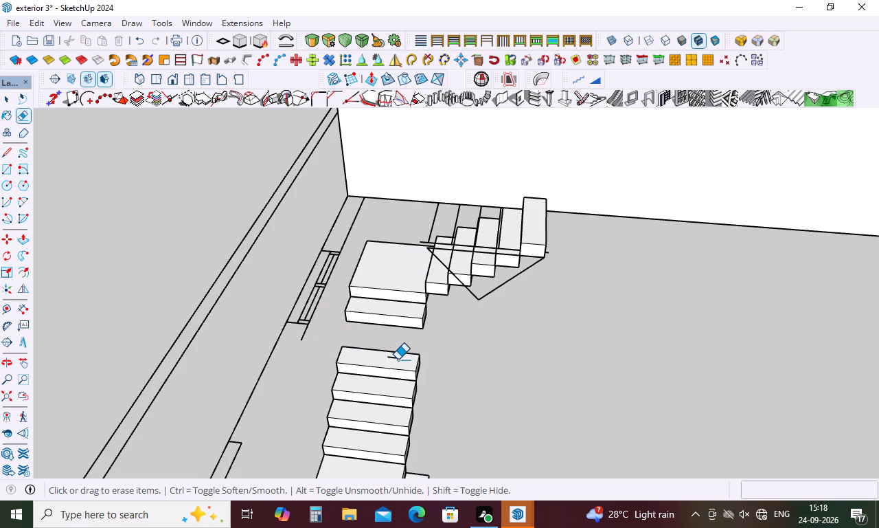
key(ctrl+z)
click(394, 357)
click(411, 345)
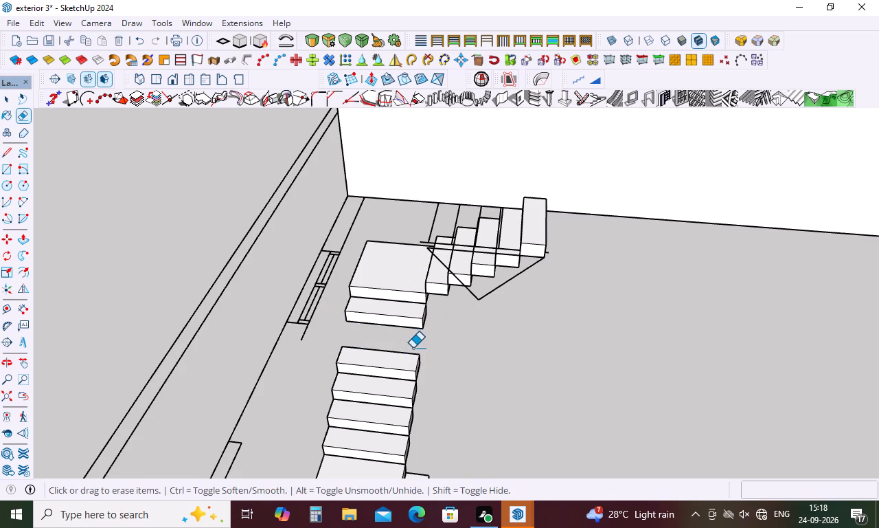
key(ctrl+z)
click(443, 327)
drag(444, 315, 450, 340)
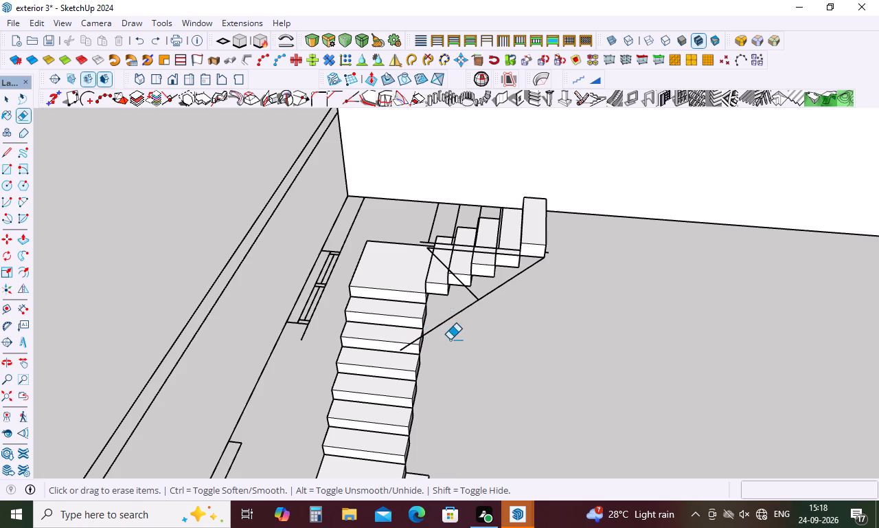
drag(450, 340, 450, 341)
click(479, 303)
drag(487, 289, 487, 302)
drag(479, 295, 475, 302)
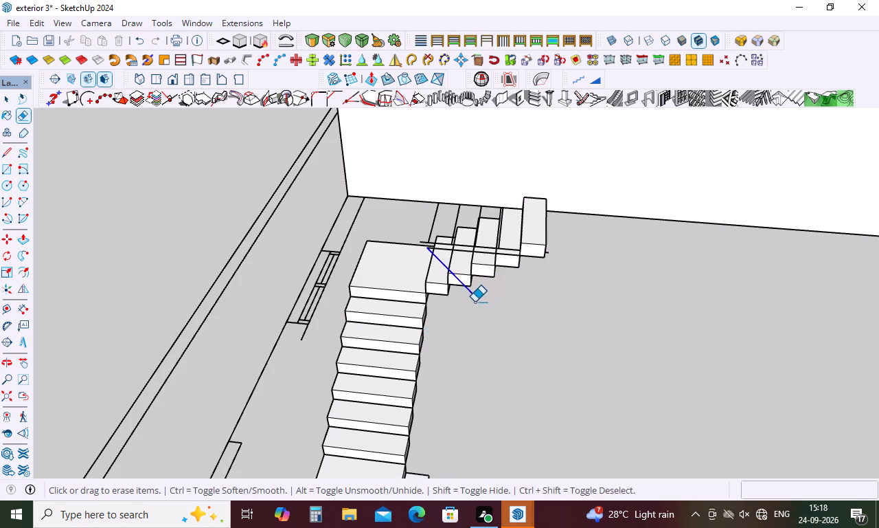
drag(475, 302, 472, 305)
Erase the pair of long floor-plan lines running lengthwise across the upper flight's lower steps.
scroll(453, 251, up, 11)
drag(442, 239, 442, 245)
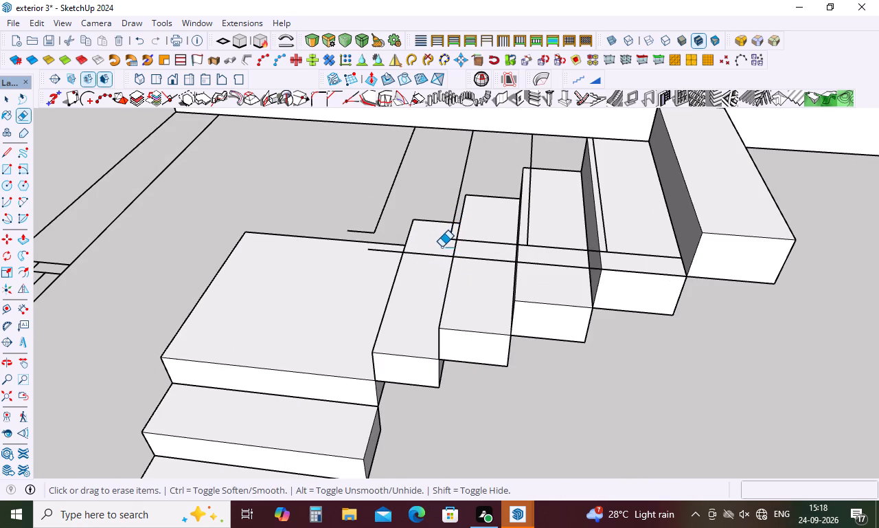
click(439, 254)
click(466, 244)
click(466, 241)
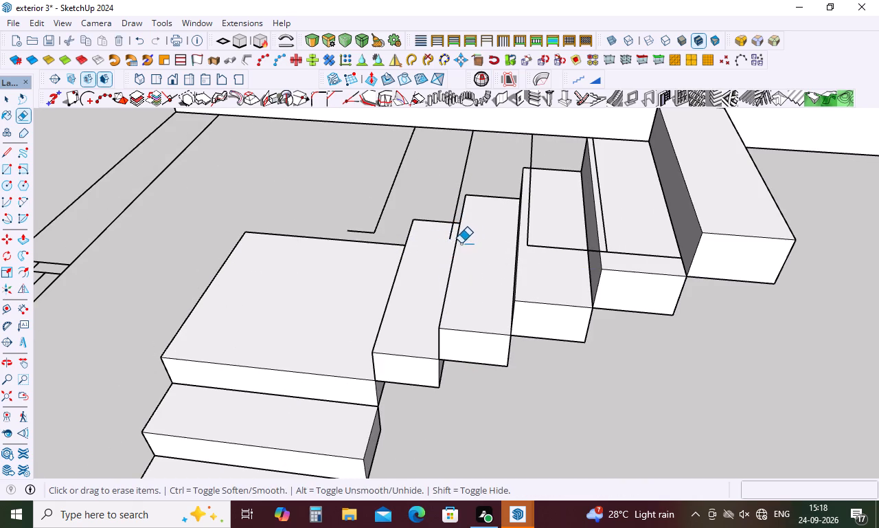
Erase the remaining floor-plan tread lines between the house wall and the upper flight, keeping the landing and steps.
click(453, 218)
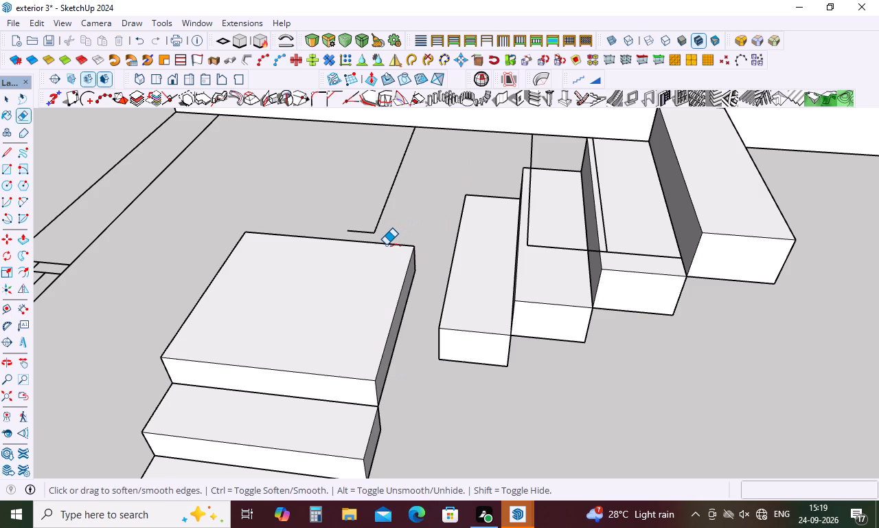
key(ctrl+z)
click(378, 223)
drag(373, 229, 360, 246)
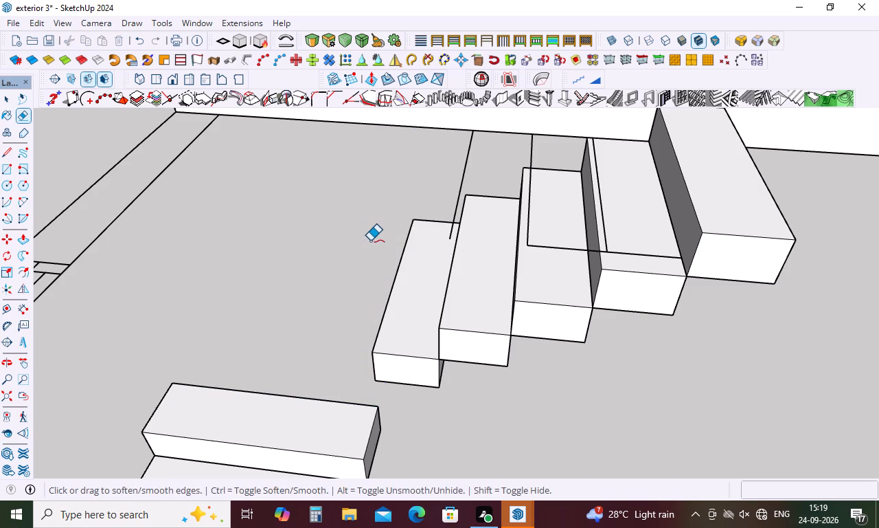
key(ctrl+z)
click(372, 232)
click(470, 170)
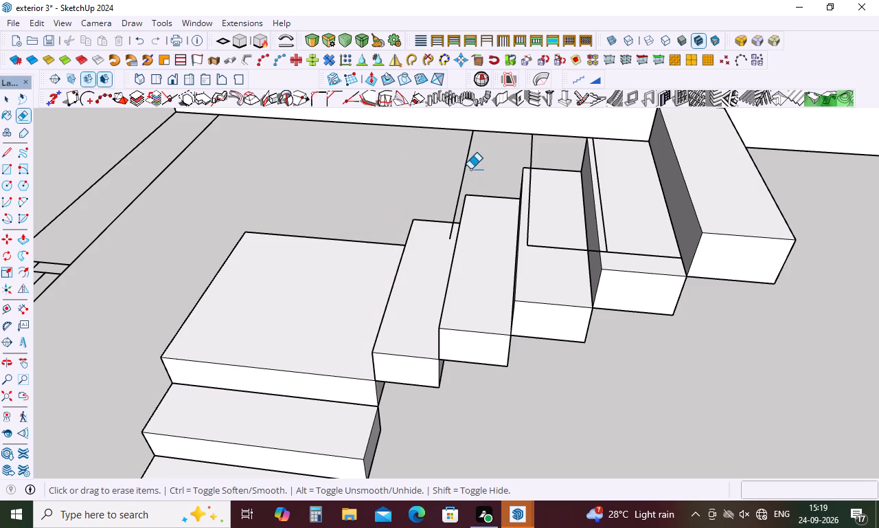
click(529, 149)
click(539, 152)
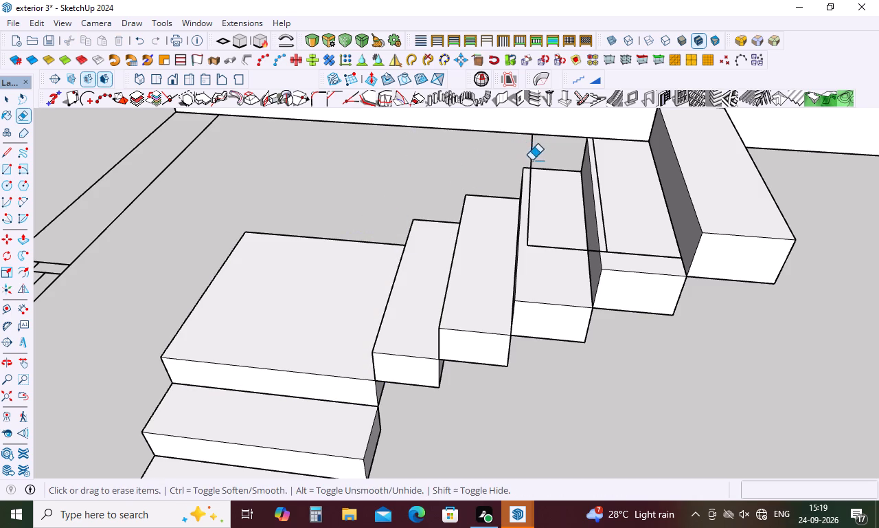
drag(539, 157, 526, 153)
click(552, 248)
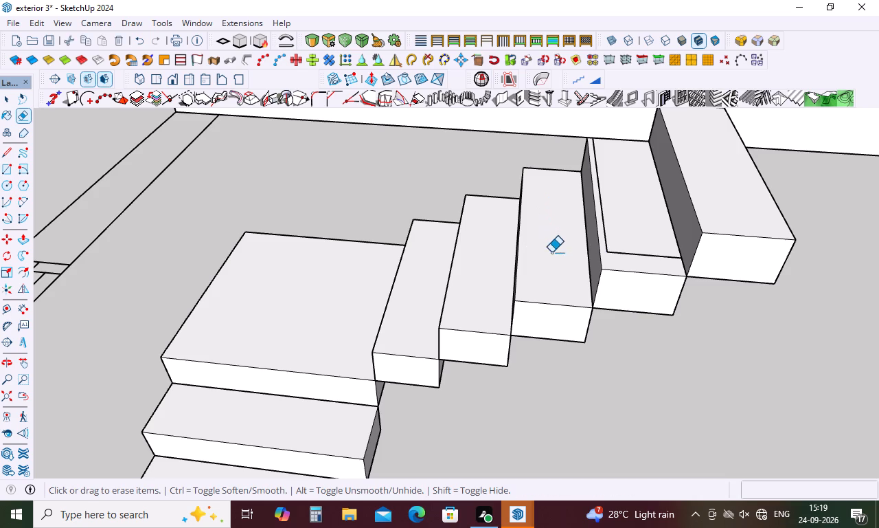
click(624, 254)
click(607, 236)
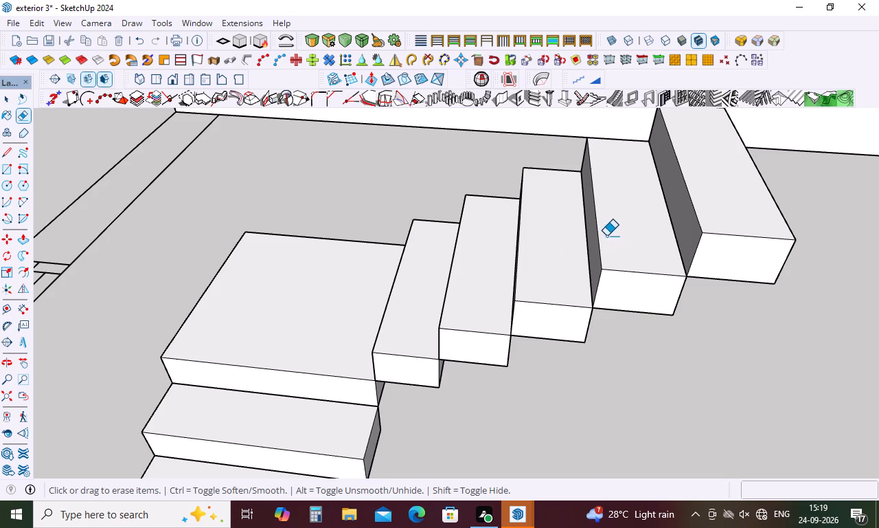
Erase the leftover floor-plan line fragments on the underside of the upper flight's top step, keeping the step itself.
scroll(345, 196, down, 9)
middle_drag(506, 221, 331, 131)
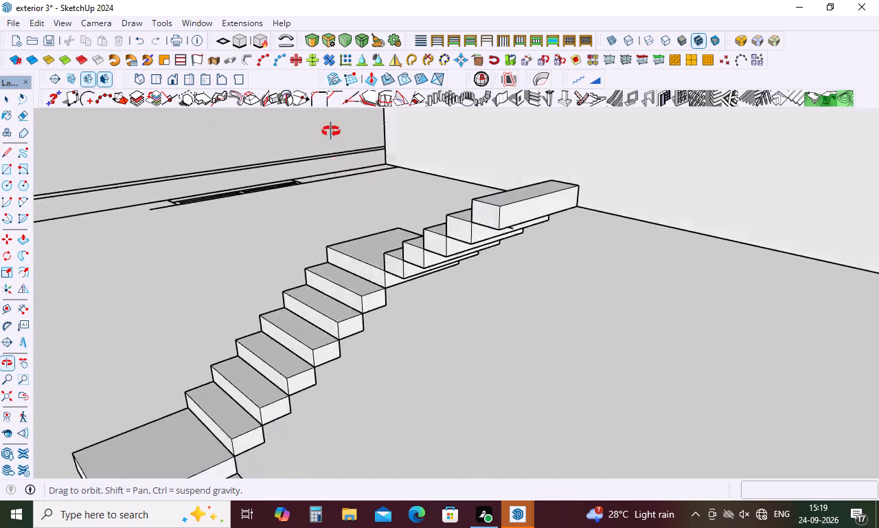
middle_drag(331, 131, 291, 81)
middle_drag(476, 204, 448, 106)
scroll(503, 166, up, 8)
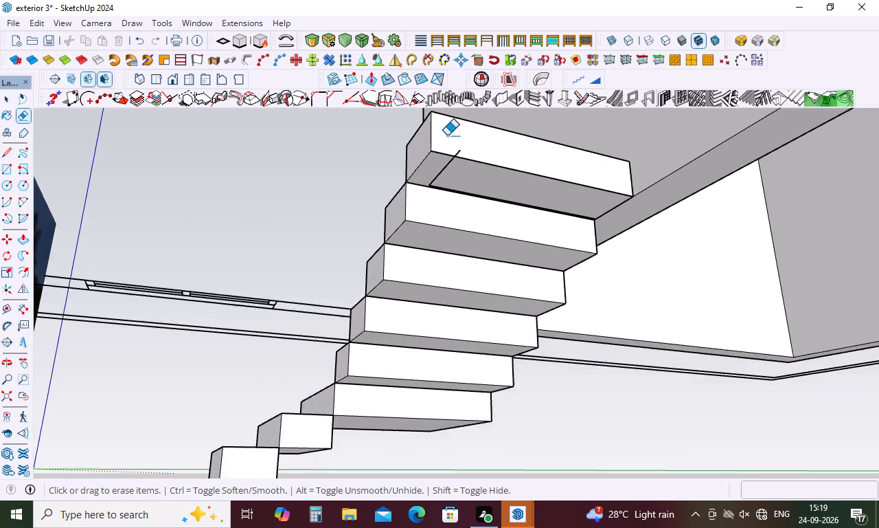
scroll(447, 135, up, 1)
click(461, 162)
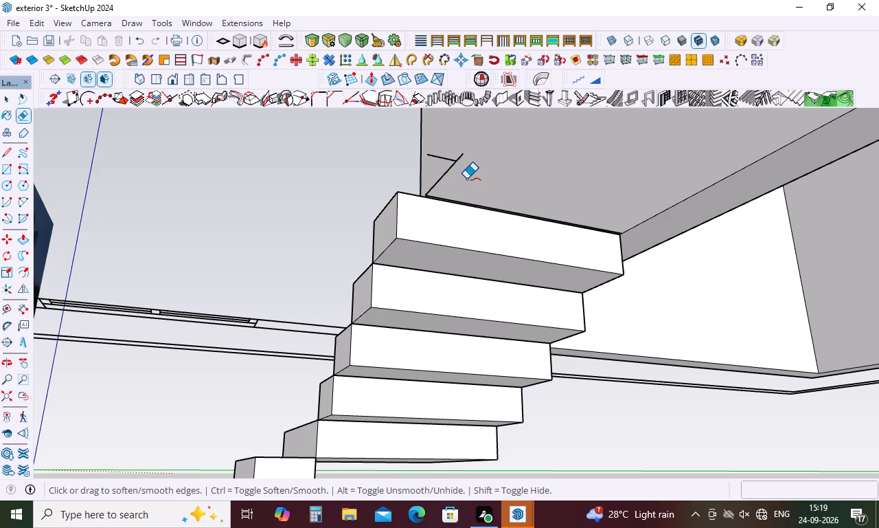
key(ctrl+z)
scroll(452, 162, up, 10)
click(478, 131)
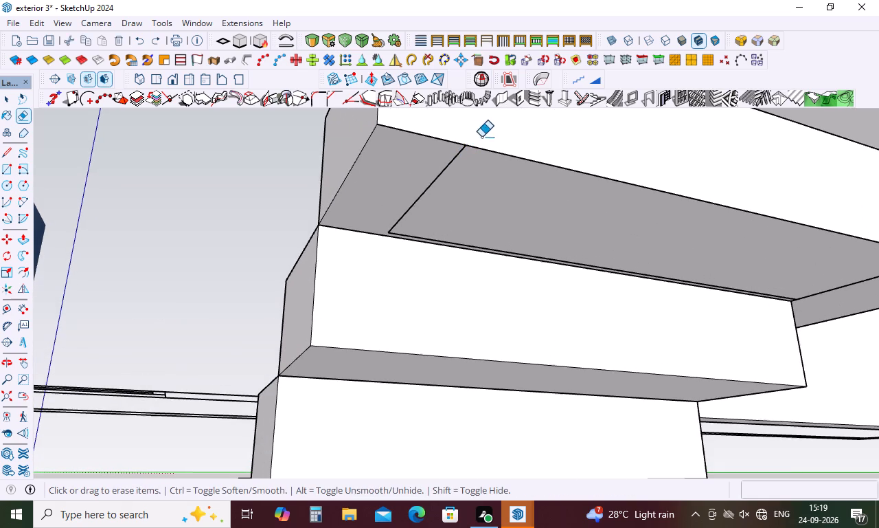
click(457, 162)
click(451, 162)
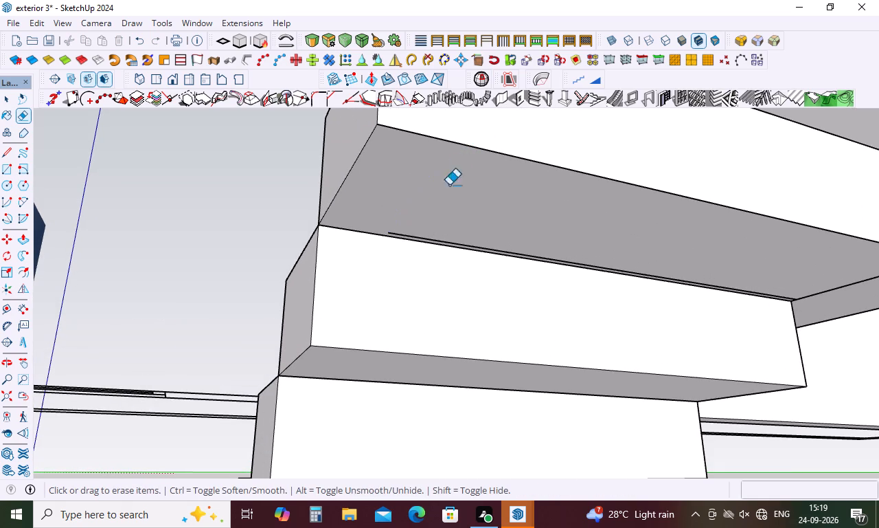
scroll(435, 235, up, 8)
click(416, 246)
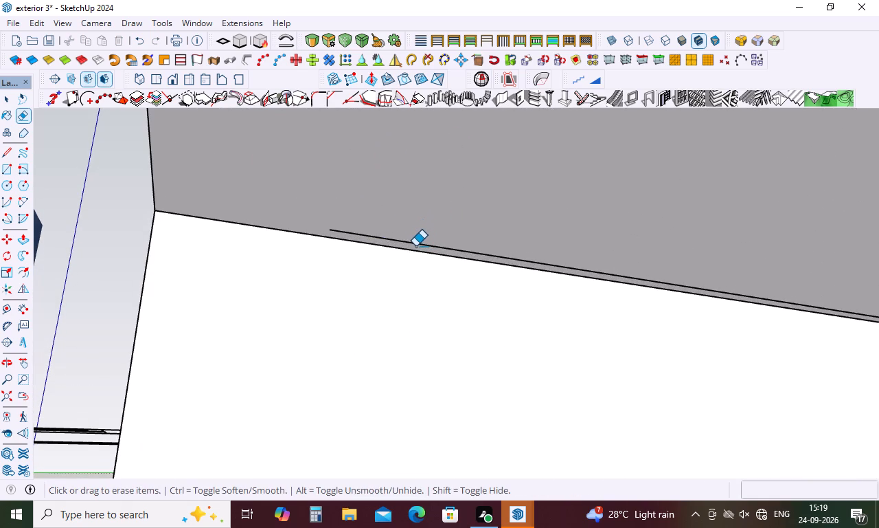
click(413, 243)
Examine the staircase from above and from both sides, against the house wall and within the whole model.
scroll(350, 228, down, 16)
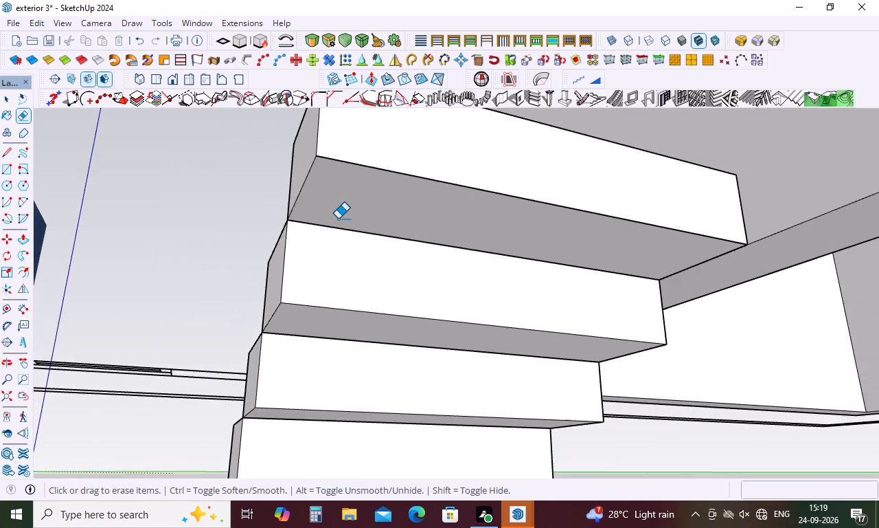
scroll(338, 219, down, 11)
middle_drag(339, 221, 393, 483)
middle_drag(338, 353, 338, 355)
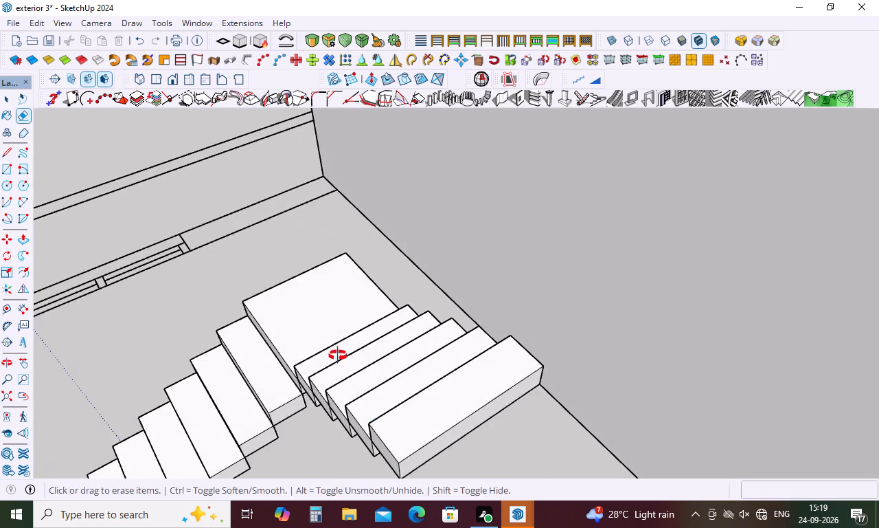
middle_drag(338, 355, 659, 232)
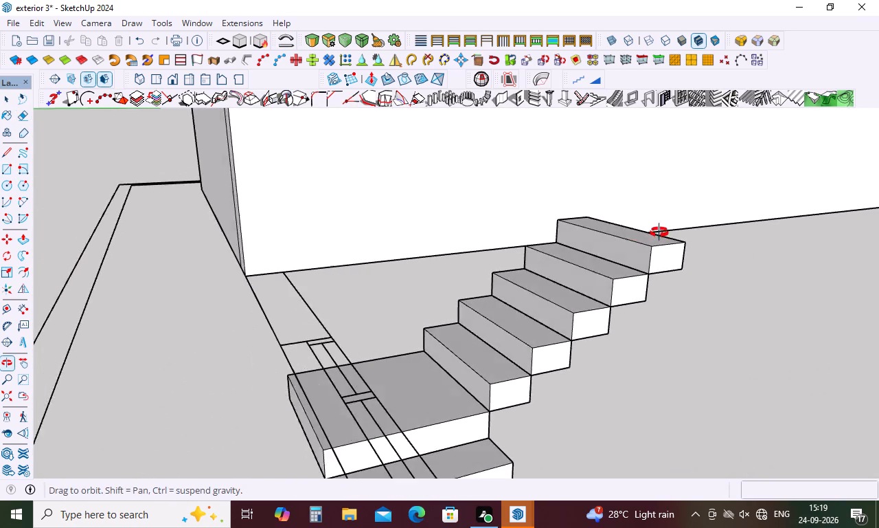
middle_drag(659, 232, 404, 254)
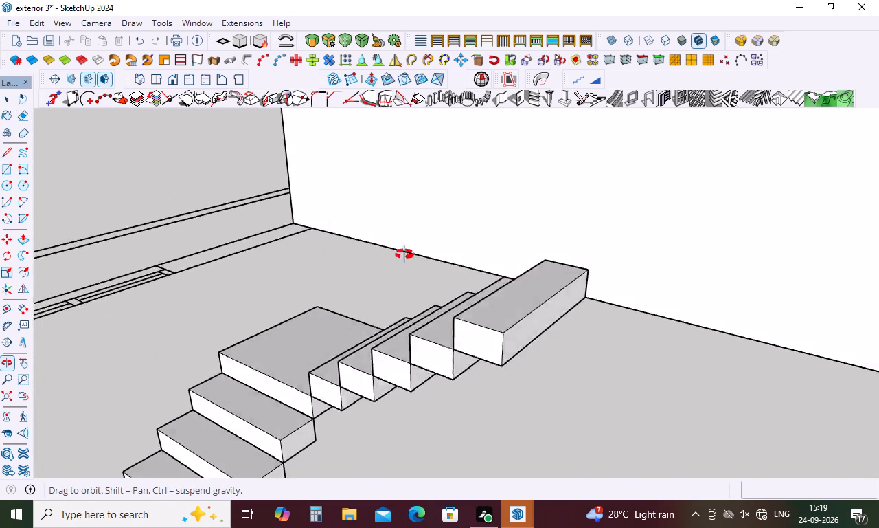
middle_drag(404, 254, 379, 230)
scroll(336, 247, down, 4)
scroll(288, 285, down, 6)
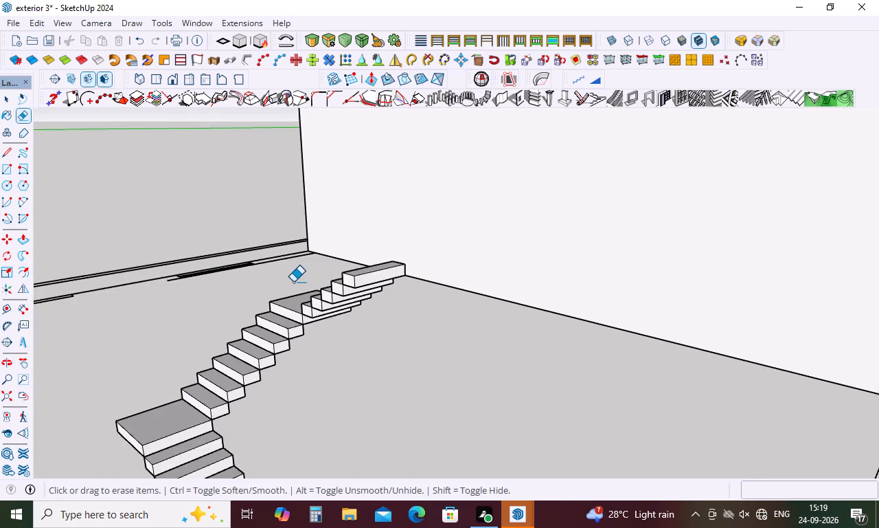
scroll(293, 282, down, 12)
middle_drag(293, 291, 500, 342)
scroll(164, 294, down, 2)
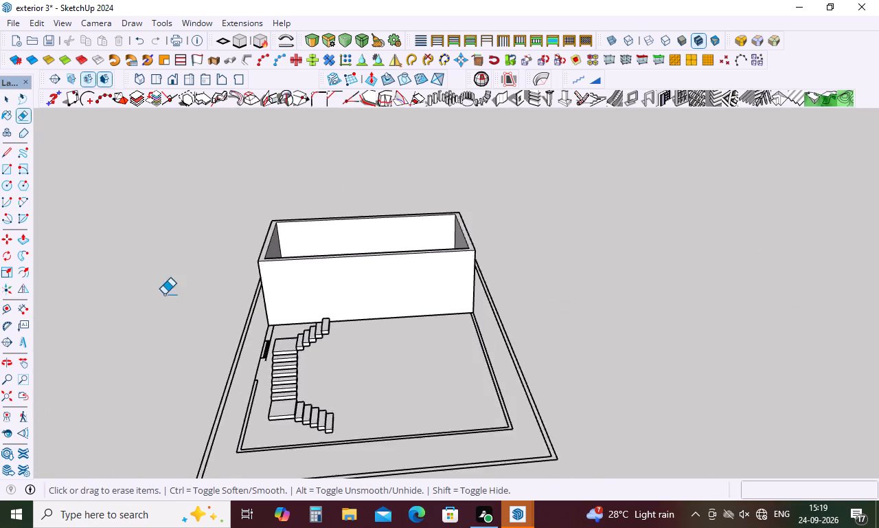
scroll(164, 294, down, 3)
scroll(216, 340, up, 20)
scroll(216, 340, up, 3)
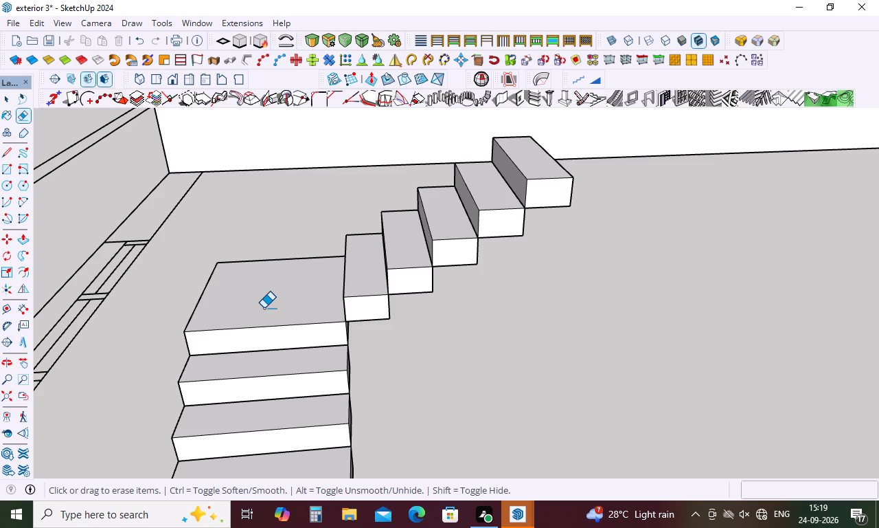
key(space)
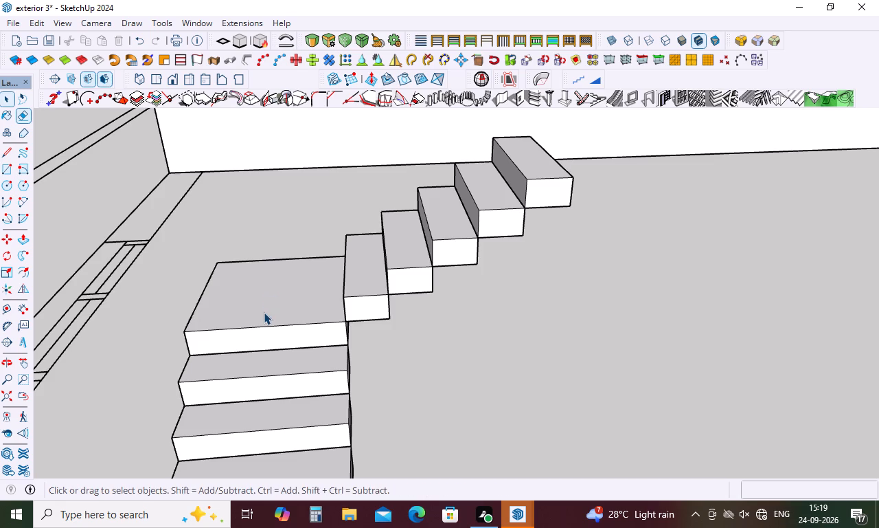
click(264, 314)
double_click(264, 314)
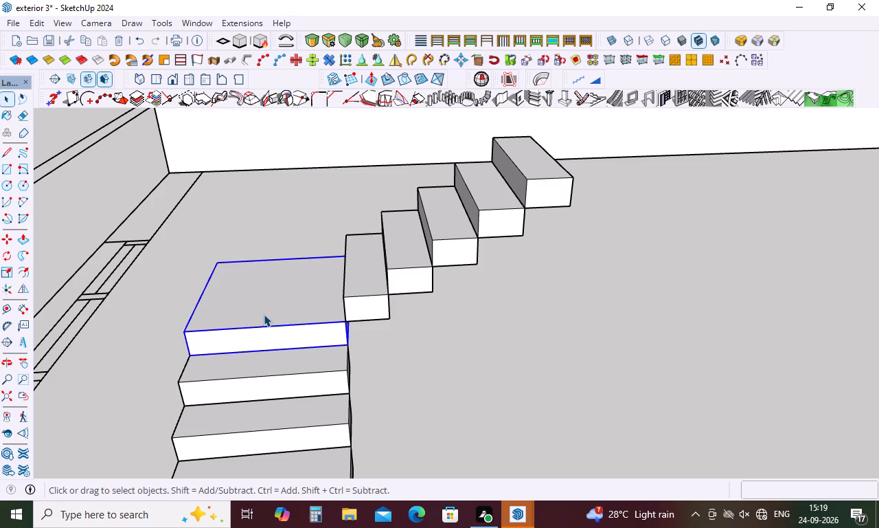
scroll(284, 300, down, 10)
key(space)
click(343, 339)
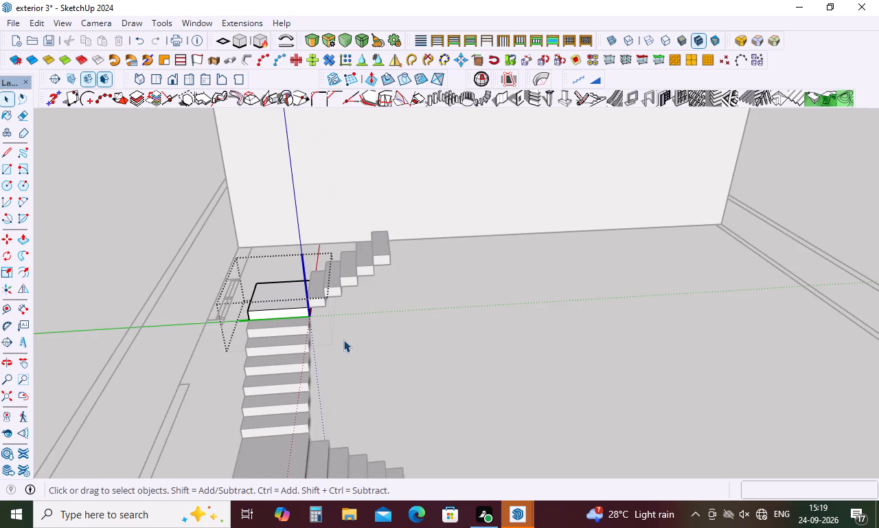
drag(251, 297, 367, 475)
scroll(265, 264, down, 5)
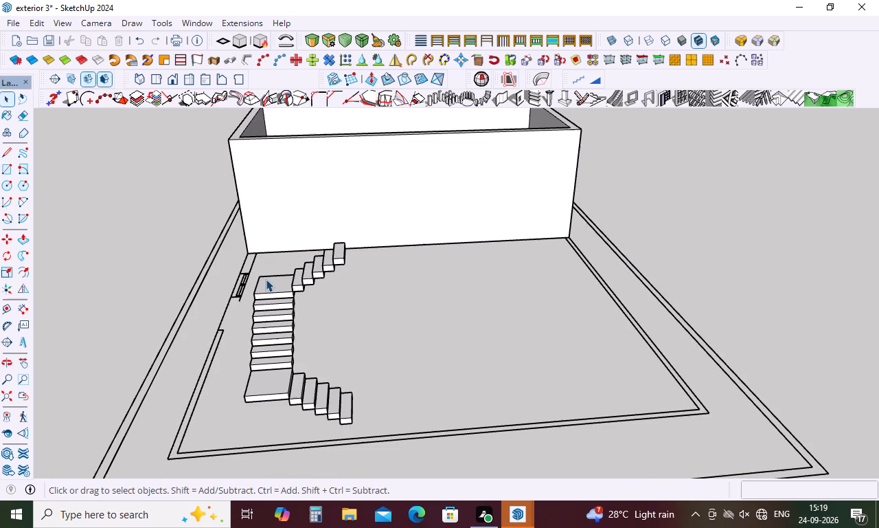
Select all steps and both landings, and move the staircase about 2' 4" so the upper landing's back corner meets the plan line at the wall base.
drag(255, 282, 371, 423)
click(300, 270)
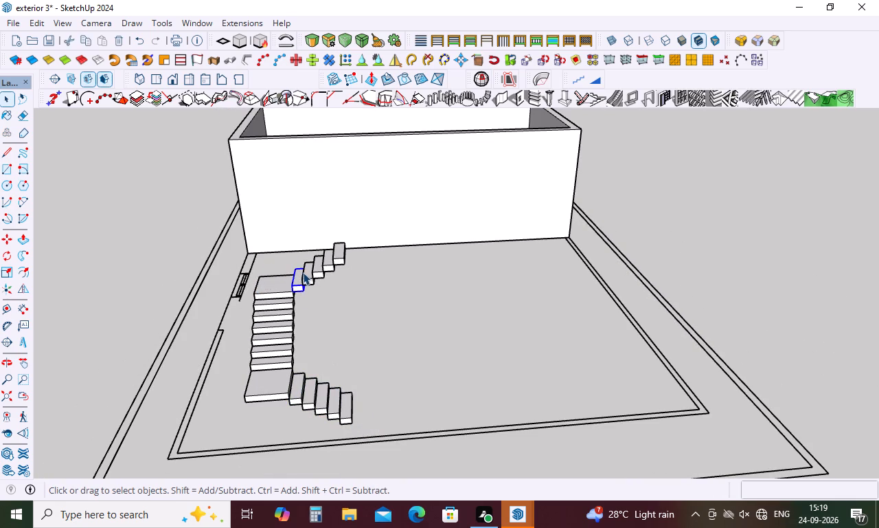
shift+drag(258, 274, 264, 378)
shift+drag(264, 378, 398, 417)
shift+drag(251, 290, 248, 319)
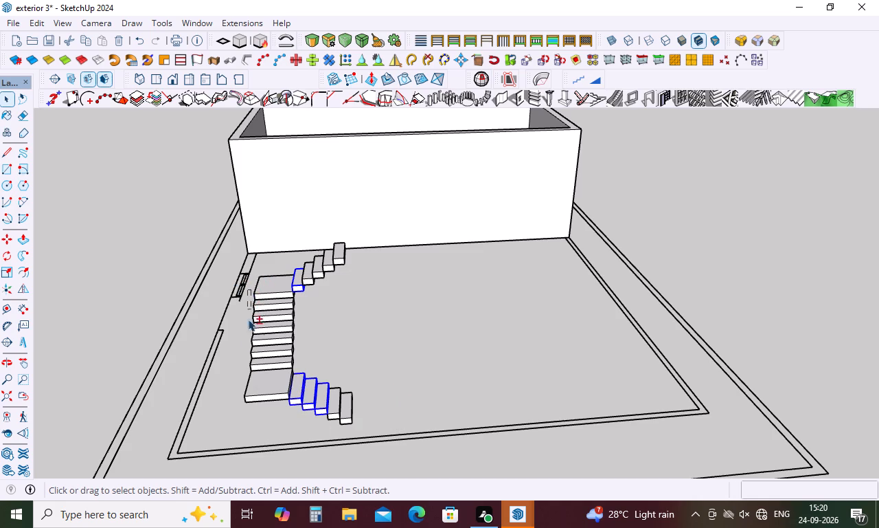
shift+drag(248, 319, 362, 399)
shift+drag(251, 329, 325, 421)
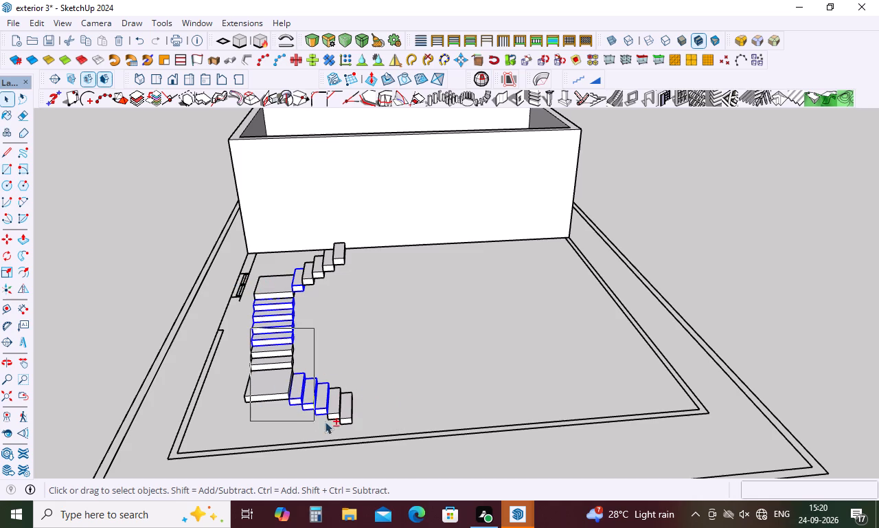
shift+drag(325, 421, 378, 425)
shift+drag(242, 373, 373, 427)
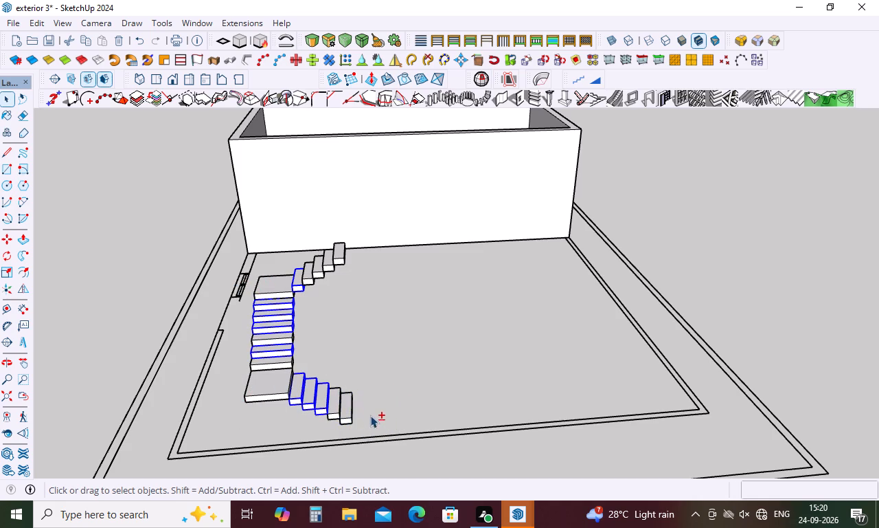
shift+click(261, 388)
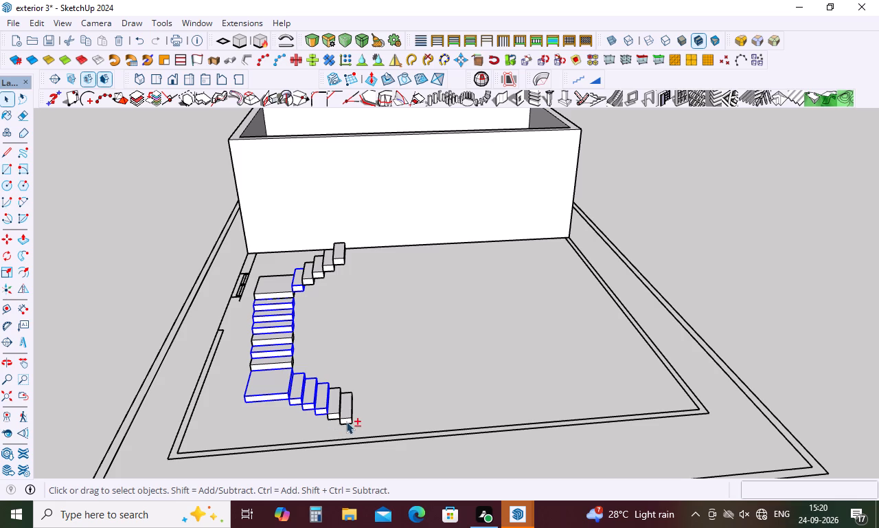
shift+drag(343, 405, 343, 413)
shift+click(344, 412)
shift+click(334, 408)
shift+click(307, 278)
shift+click(317, 274)
shift+click(327, 267)
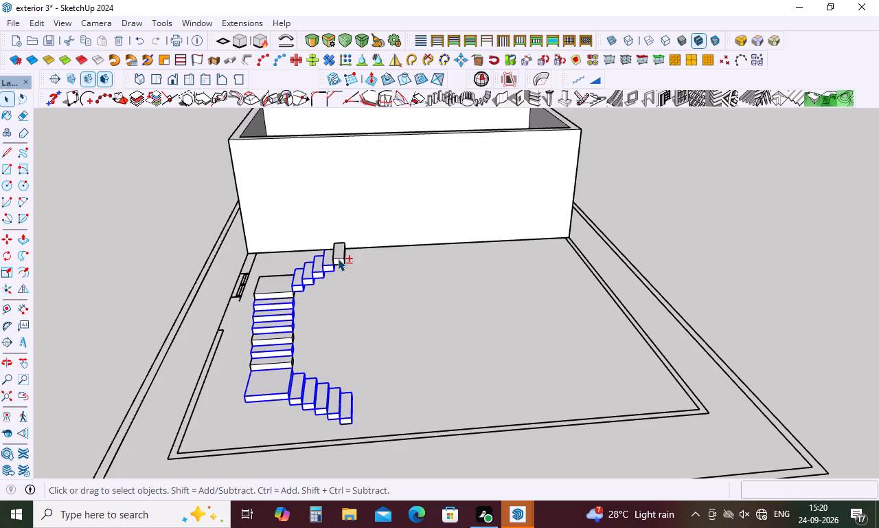
shift+click(338, 258)
shift+click(281, 287)
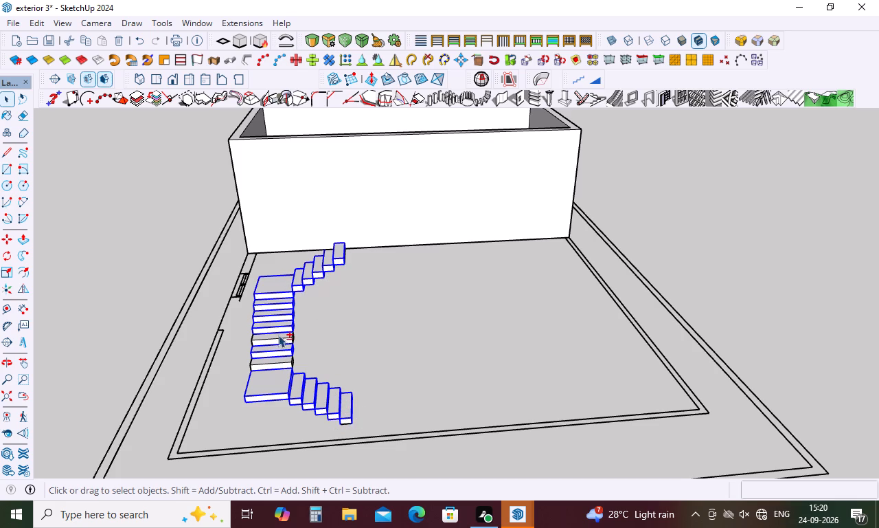
shift+click(278, 335)
shift+click(278, 316)
shift+click(279, 337)
shift+click(281, 360)
shift+click(345, 419)
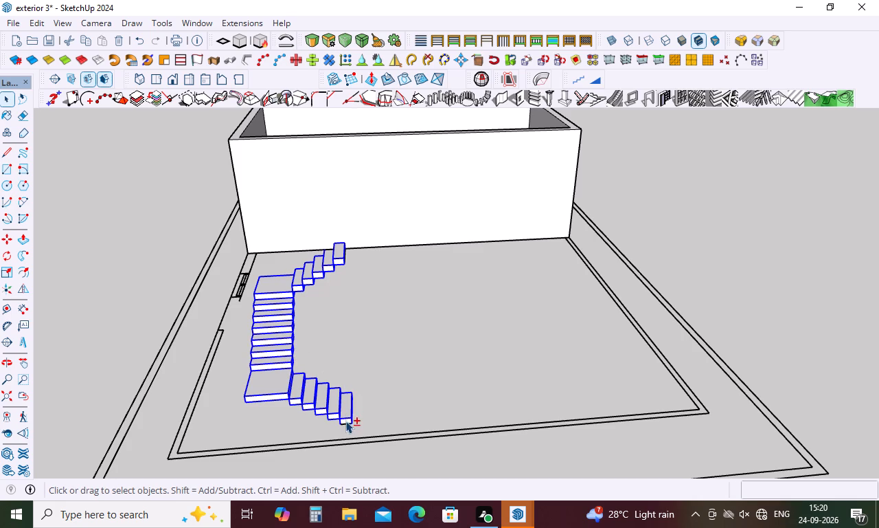
shift+click(348, 416)
key(m)
scroll(261, 282, up, 11)
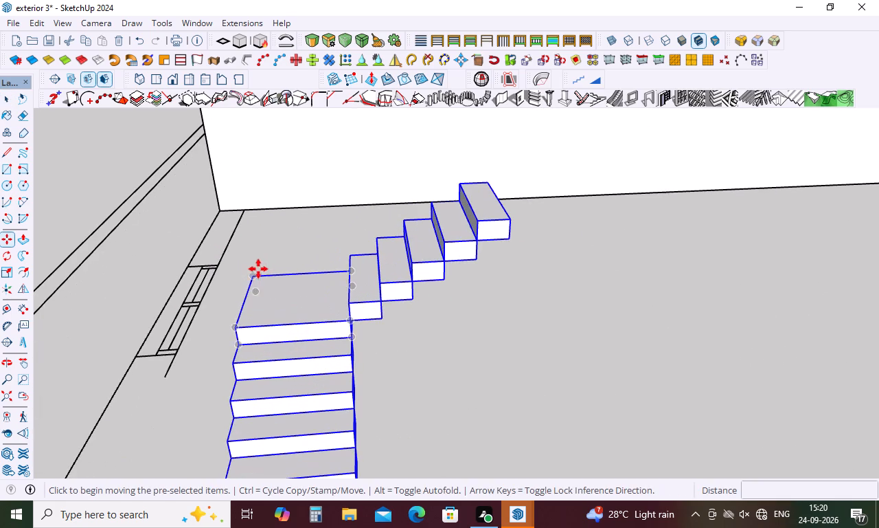
click(256, 276)
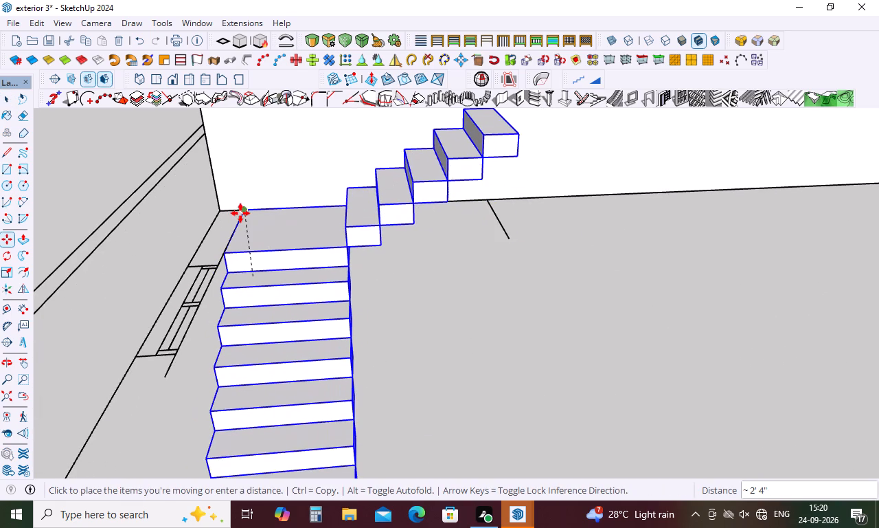
click(240, 213)
Lower the whole staircase about 2' 11" so the top step's back corner sits at the bottom edge of the house wall.
scroll(410, 229, down, 5)
middle_drag(461, 241, 267, 166)
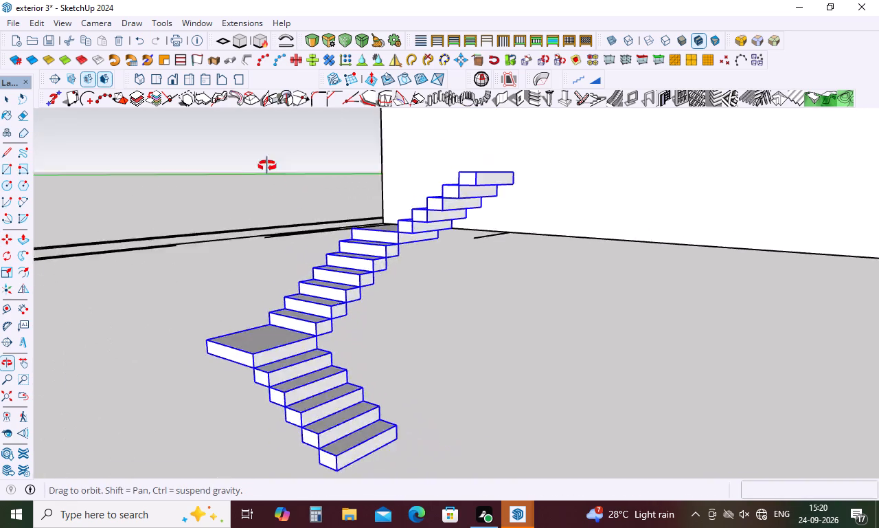
middle_drag(267, 166, 427, 307)
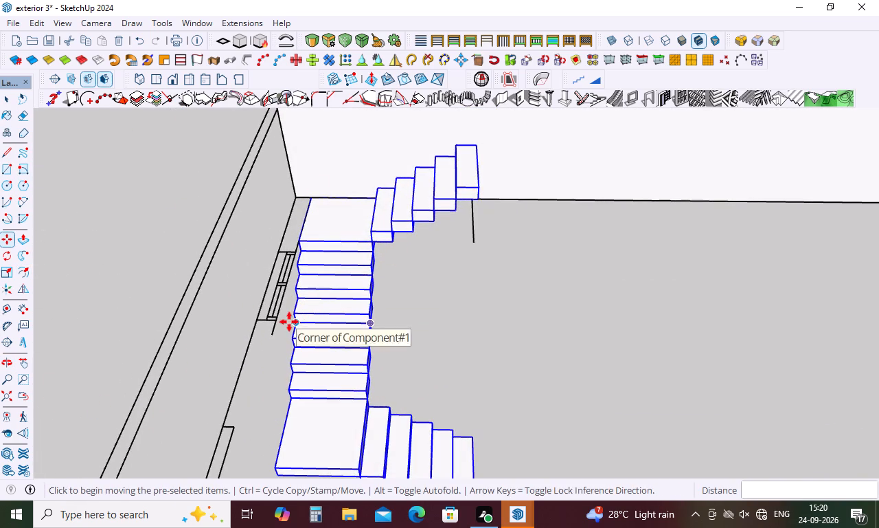
middle_drag(334, 307, 240, 148)
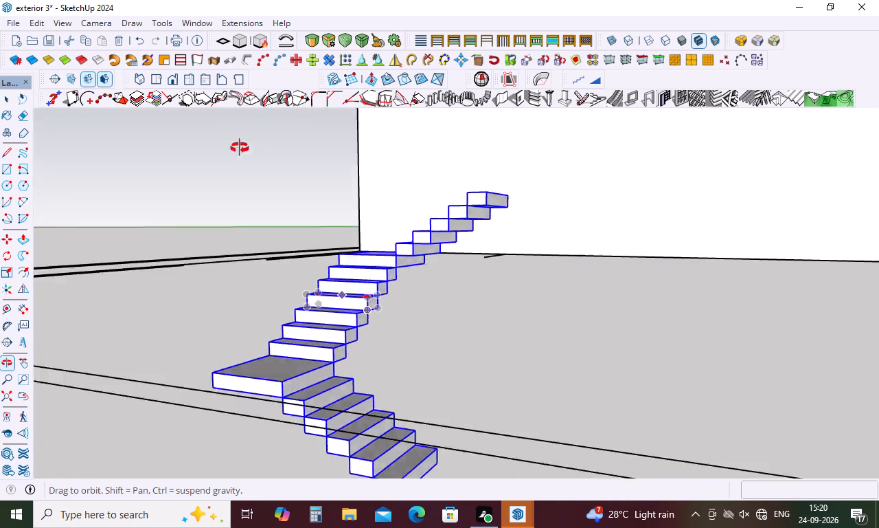
middle_drag(240, 148, 142, 140)
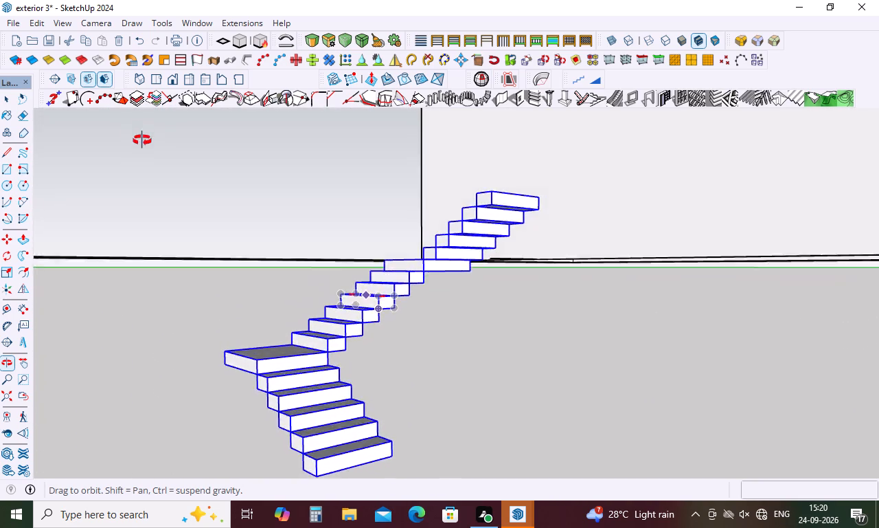
middle_drag(142, 140, 292, 113)
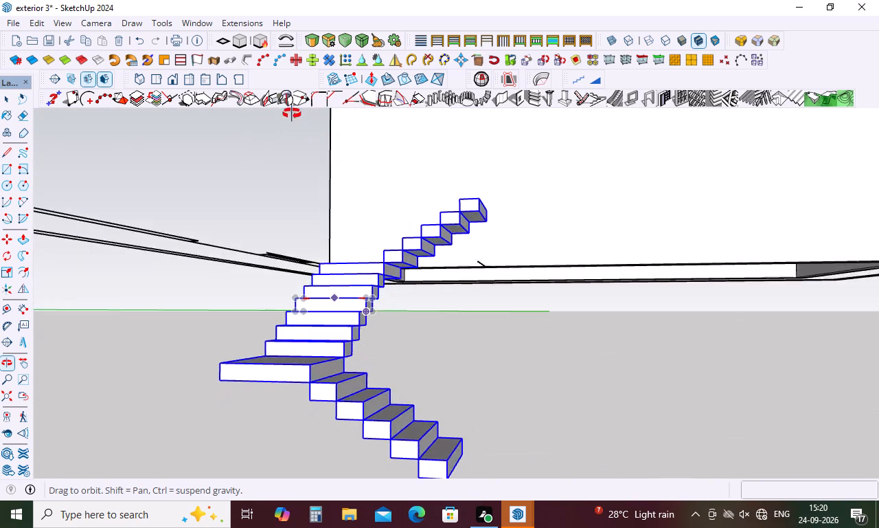
middle_drag(292, 113, 181, 131)
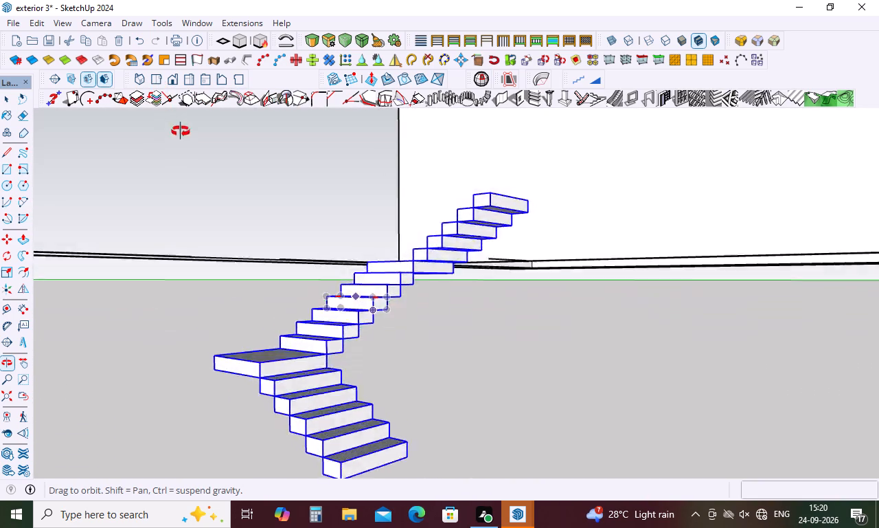
middle_drag(181, 131, 460, 252)
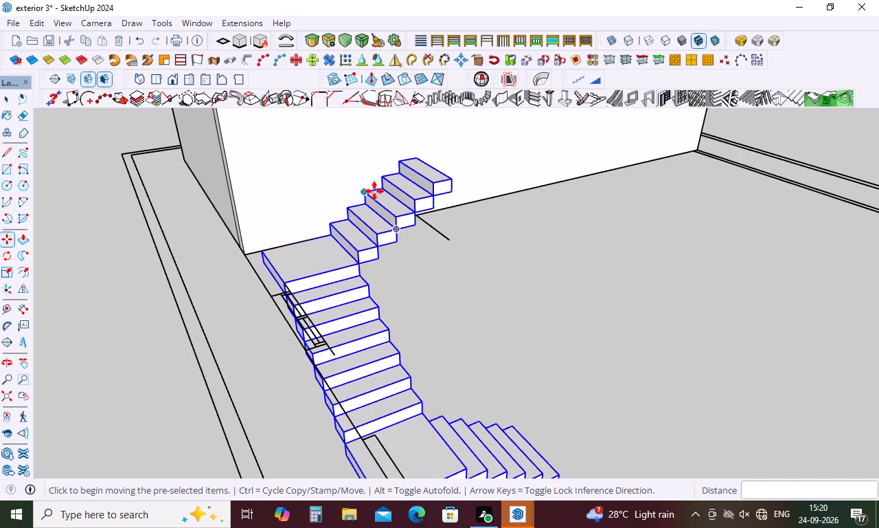
click(415, 155)
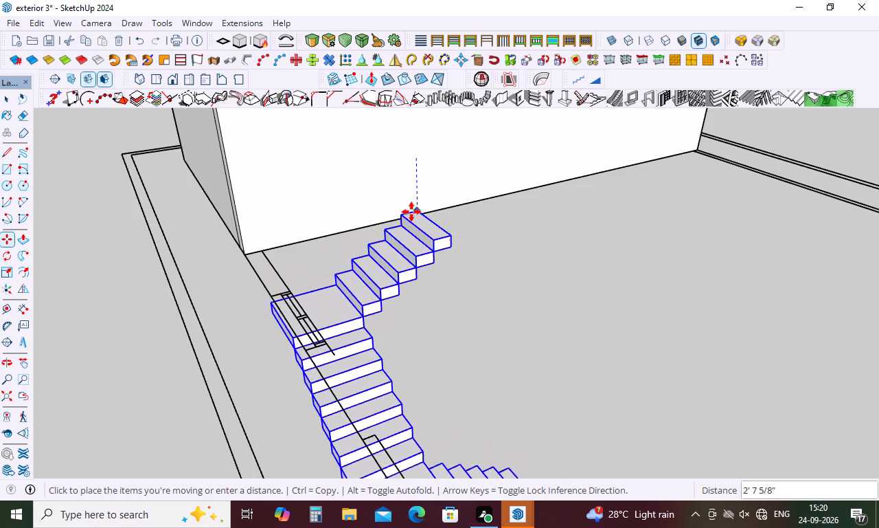
click(418, 218)
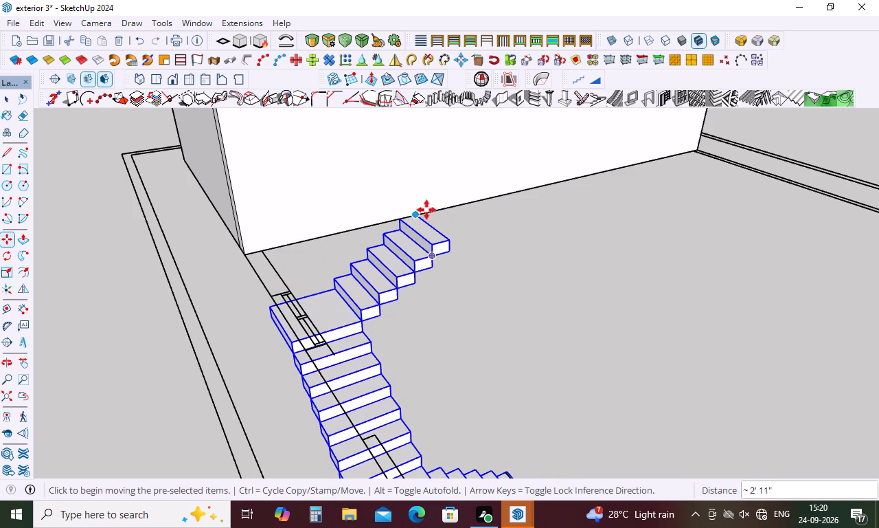
Examine the staircase's position against the house wall, the surrounding floor-plan outline and the rest of the model.
scroll(311, 258, down, 15)
middle_drag(417, 286, 411, 293)
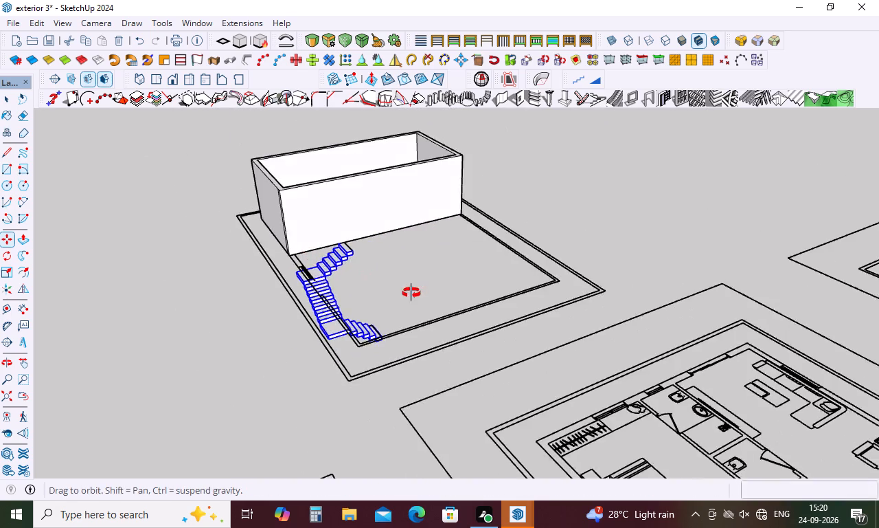
middle_drag(411, 293, 404, 278)
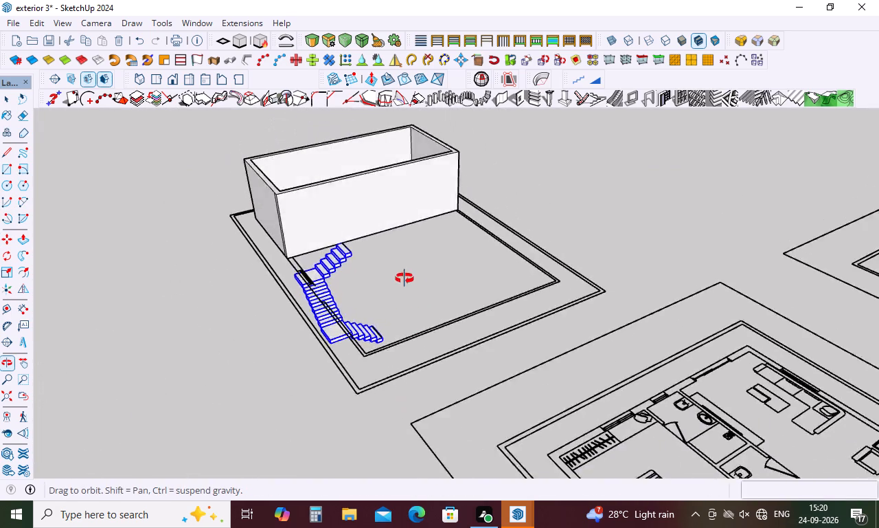
middle_drag(404, 278, 336, 366)
scroll(351, 225, up, 10)
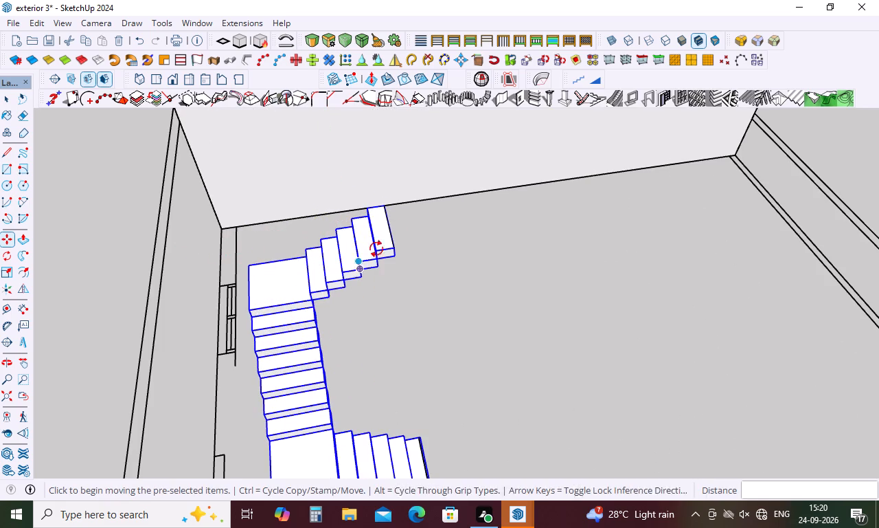
scroll(387, 200, up, 5)
scroll(385, 202, down, 9)
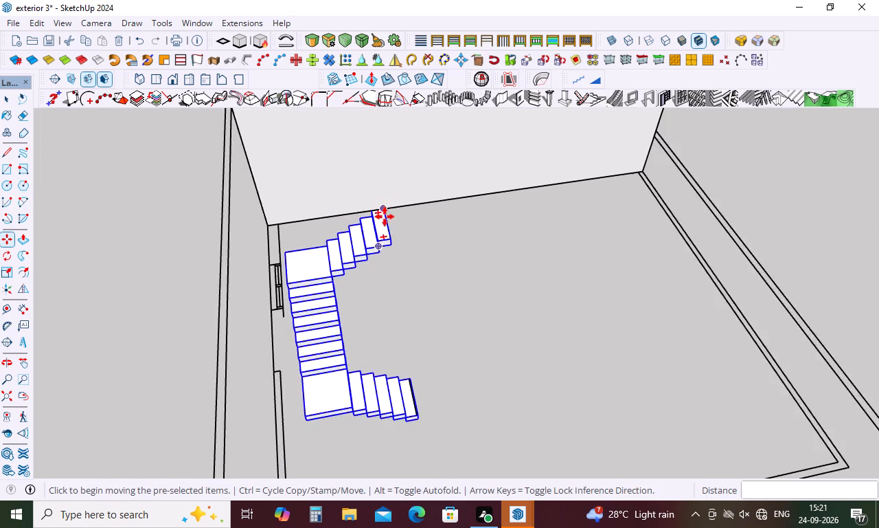
scroll(385, 217, down, 5)
key(space)
scroll(343, 221, down, 7)
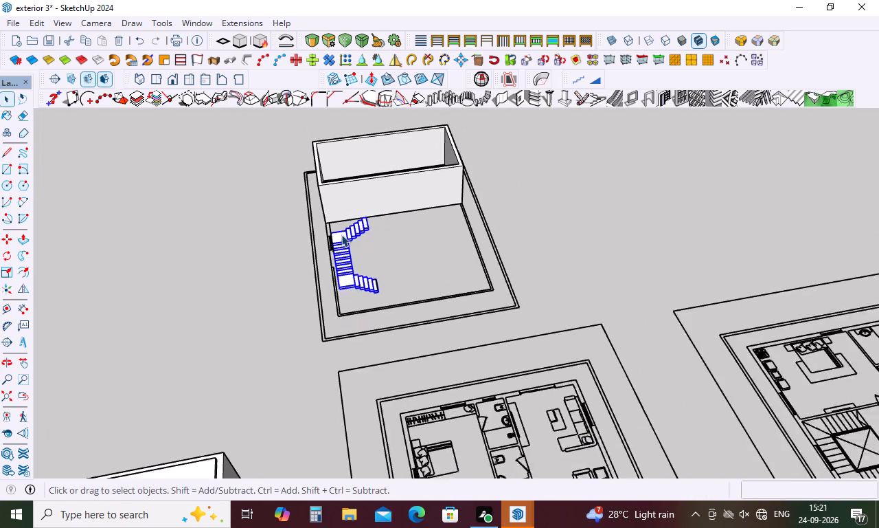
scroll(341, 234, down, 1)
middle_drag(373, 236, 391, 199)
scroll(389, 197, up, 2)
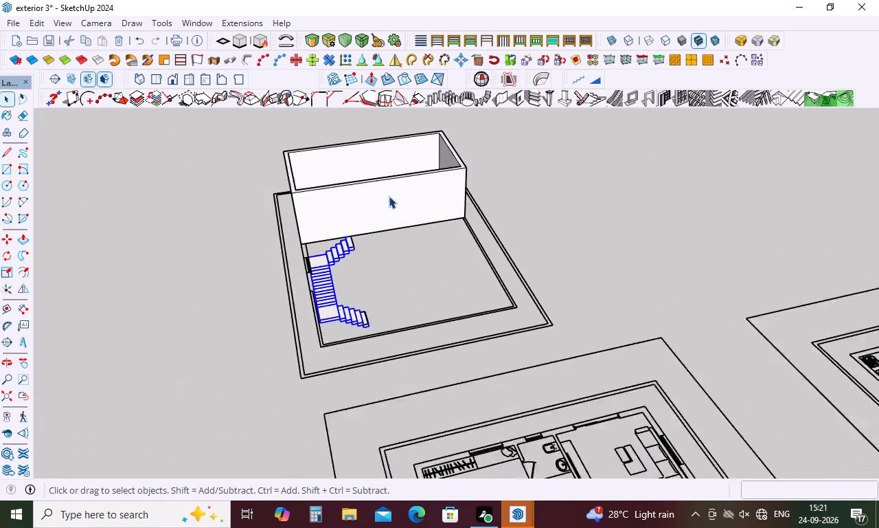
scroll(389, 196, up, 2)
scroll(387, 194, down, 8)
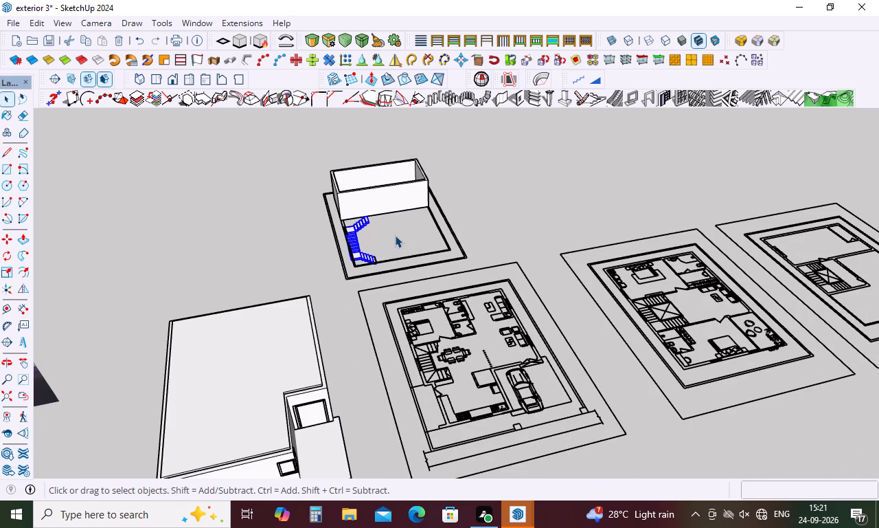
scroll(393, 234, down, 7)
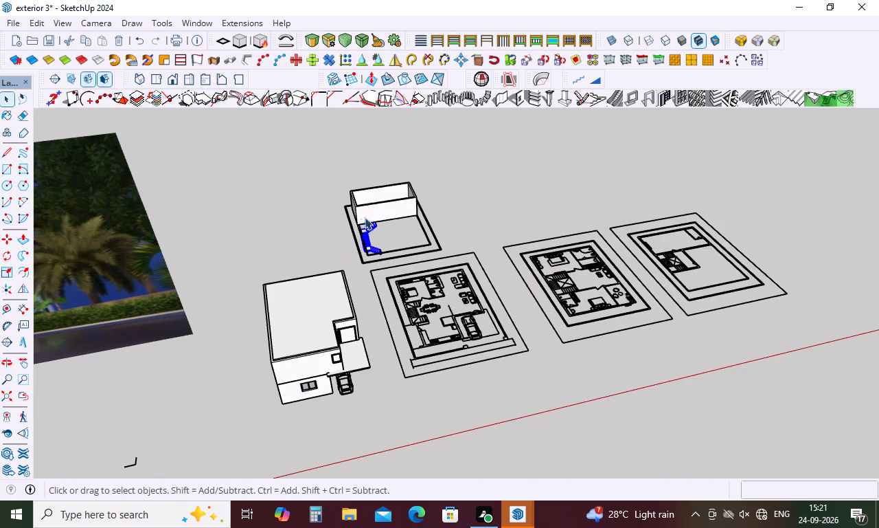
scroll(397, 212, up, 15)
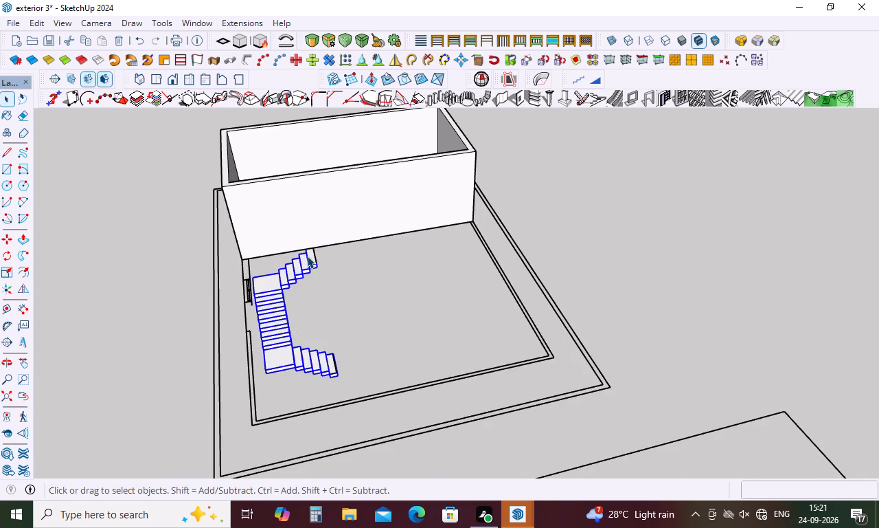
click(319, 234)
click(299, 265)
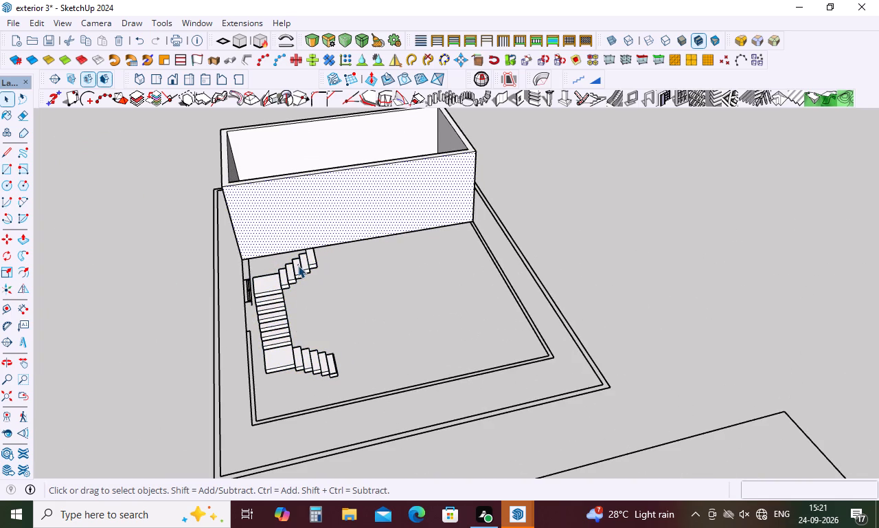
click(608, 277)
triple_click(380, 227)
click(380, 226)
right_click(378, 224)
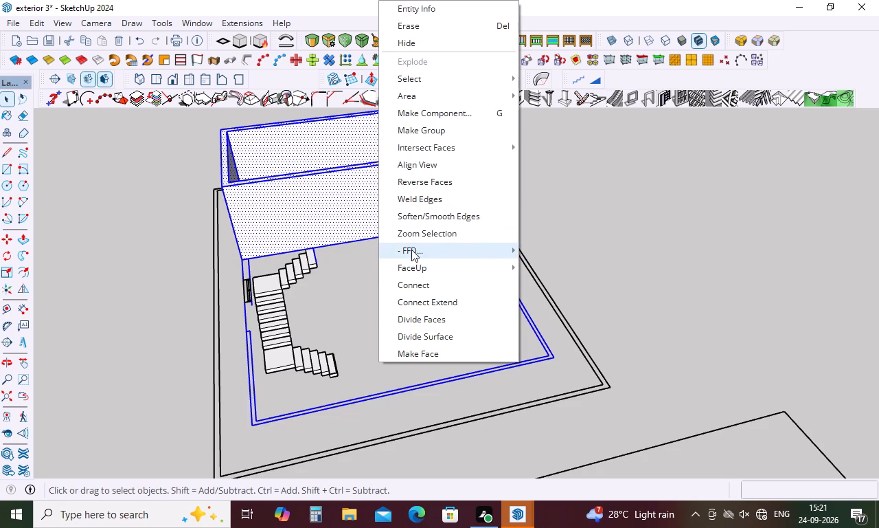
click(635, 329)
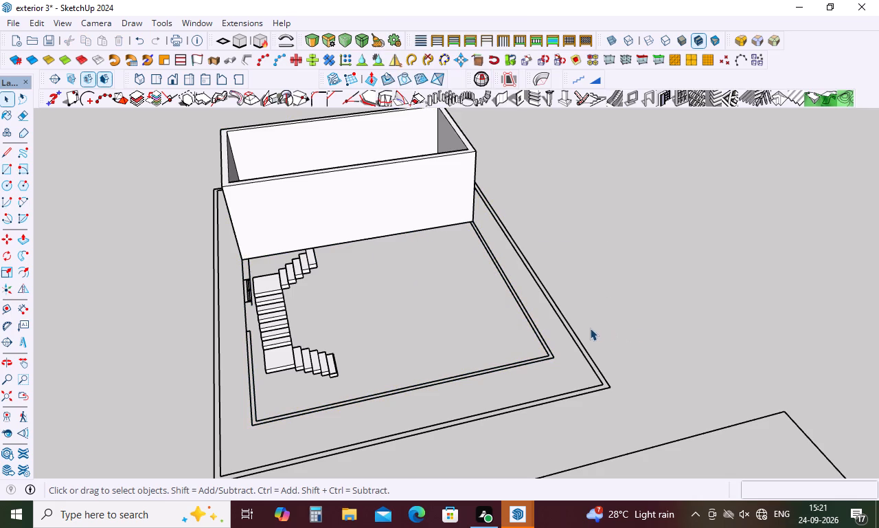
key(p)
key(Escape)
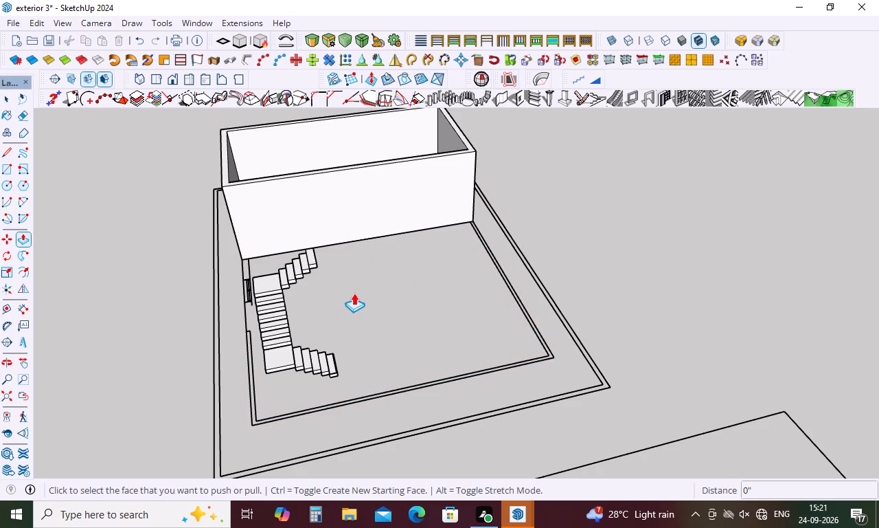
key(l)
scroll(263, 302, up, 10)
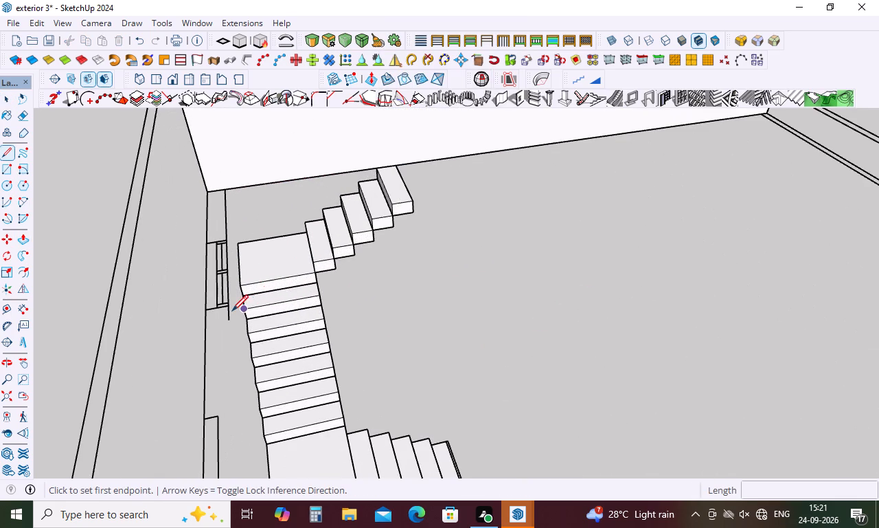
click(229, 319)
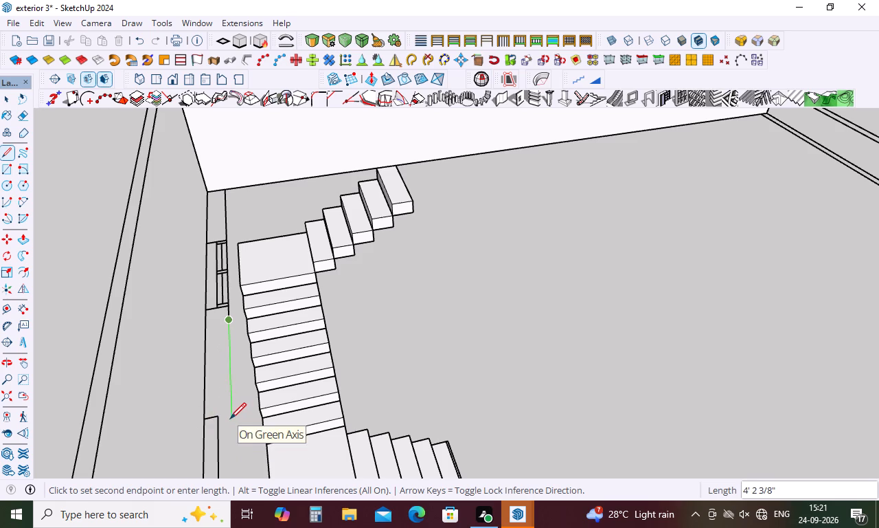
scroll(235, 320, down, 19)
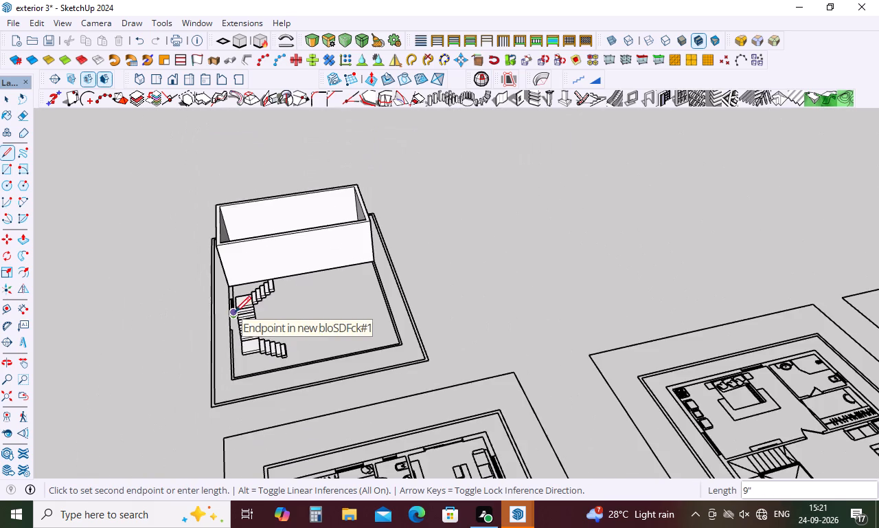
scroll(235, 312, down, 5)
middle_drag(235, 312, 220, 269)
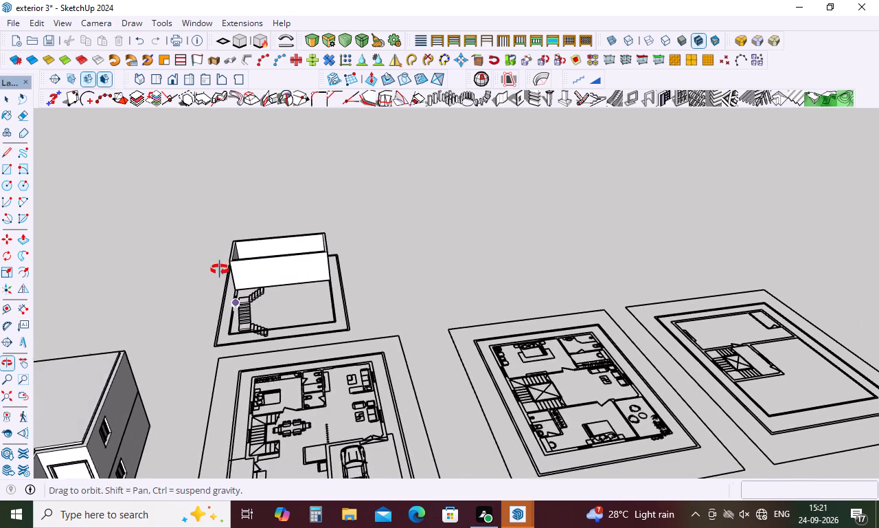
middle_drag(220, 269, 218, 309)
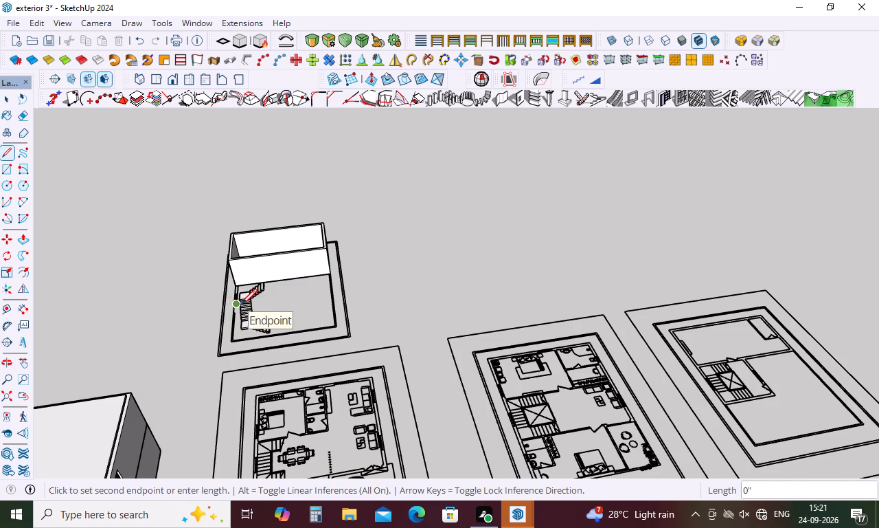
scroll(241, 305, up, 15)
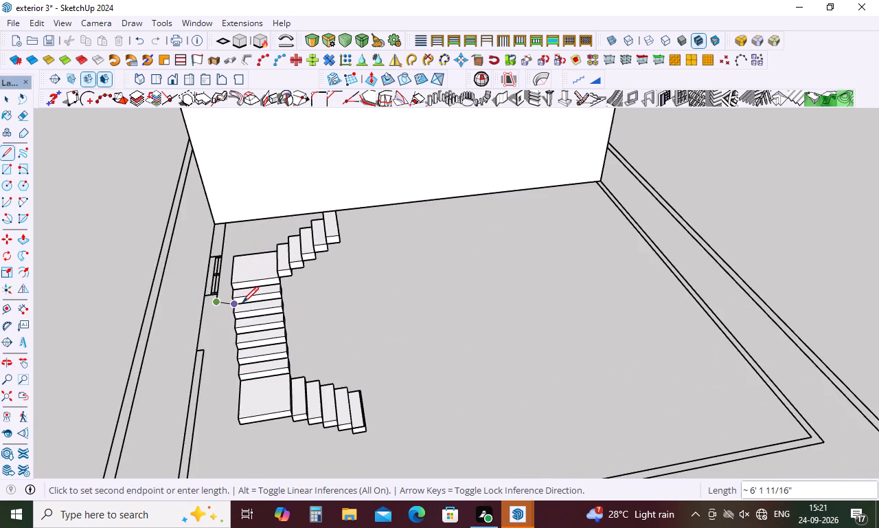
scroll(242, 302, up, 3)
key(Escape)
Measure the length of the stair room's long outer wall on the terrace floor plan, without placing a dimension.
scroll(235, 297, down, 14)
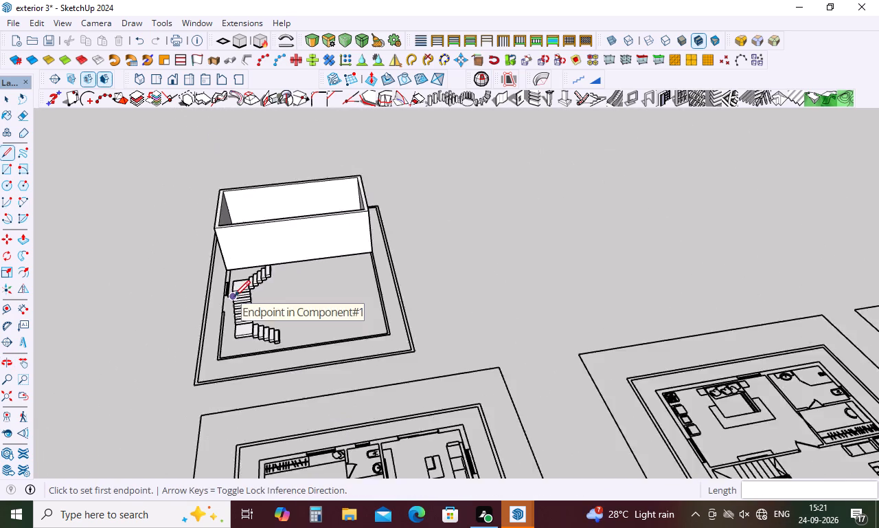
scroll(234, 296, down, 12)
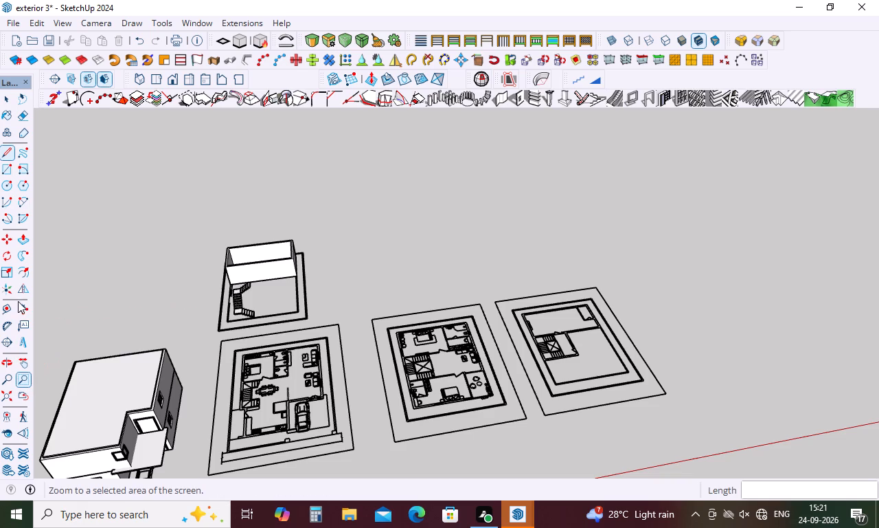
click(18, 316)
scroll(606, 377, up, 13)
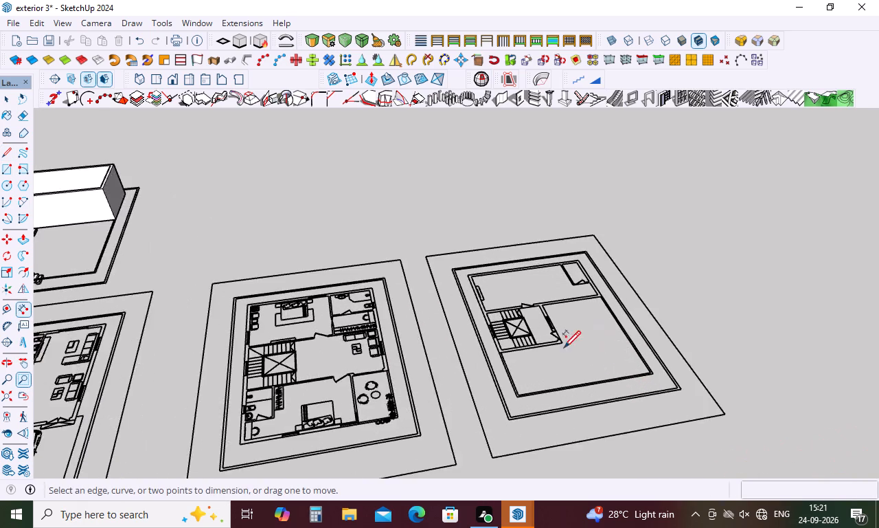
scroll(564, 346, up, 5)
scroll(513, 394, up, 12)
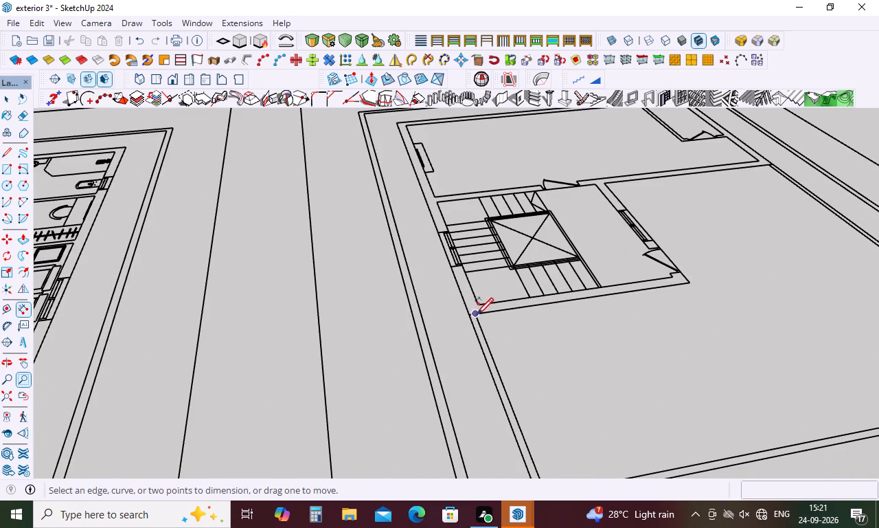
click(471, 312)
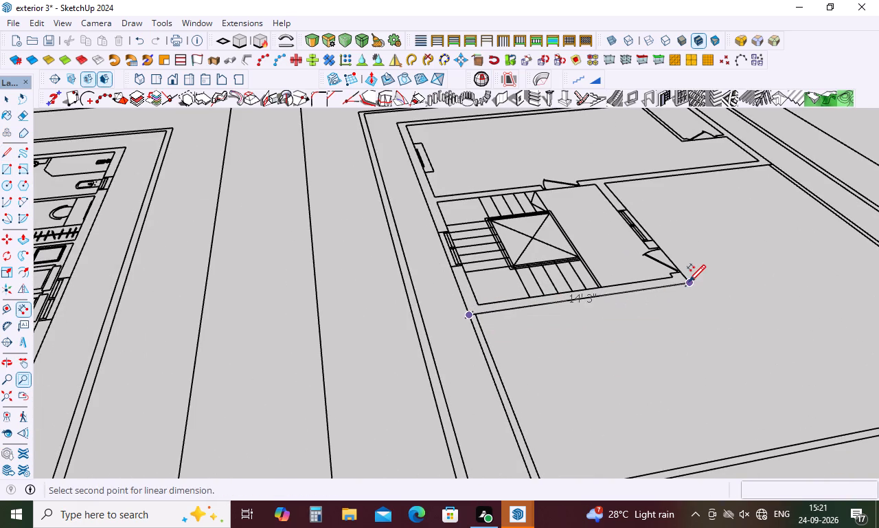
scroll(684, 284, up, 6)
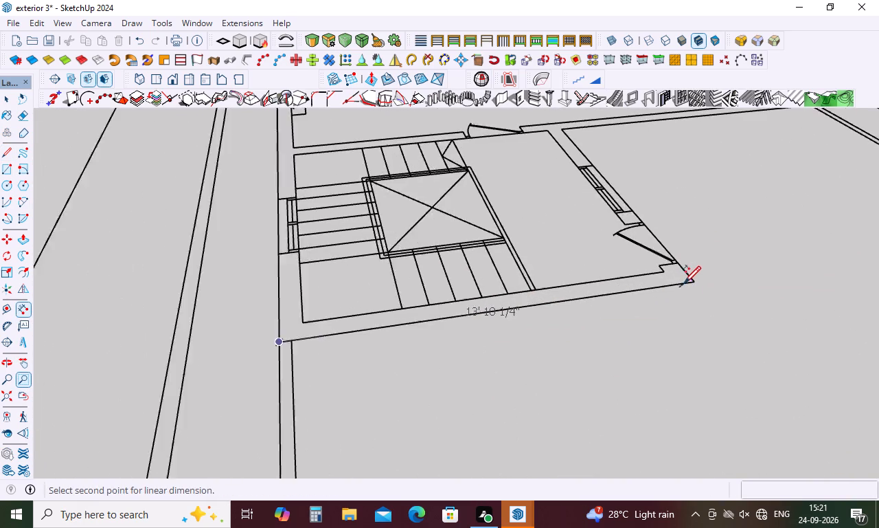
scroll(696, 276, down, 9)
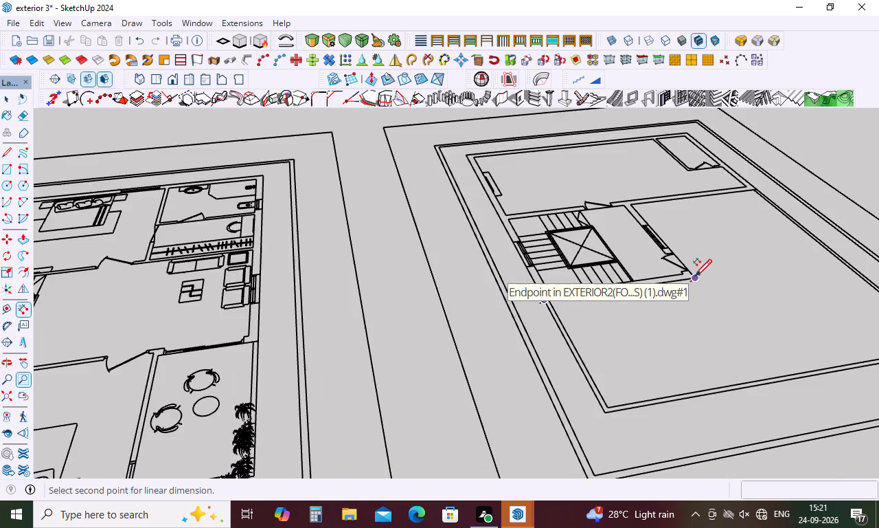
scroll(695, 275, down, 20)
scroll(695, 275, down, 5)
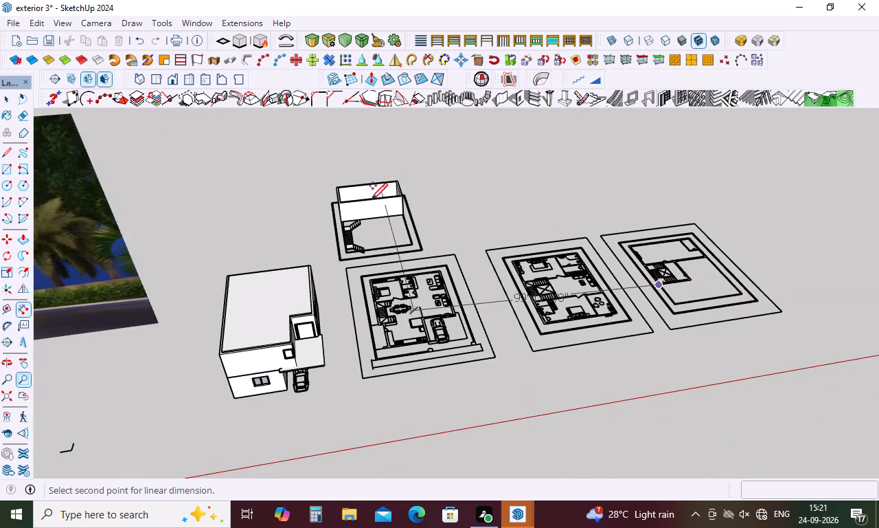
scroll(370, 205, up, 17)
key(space)
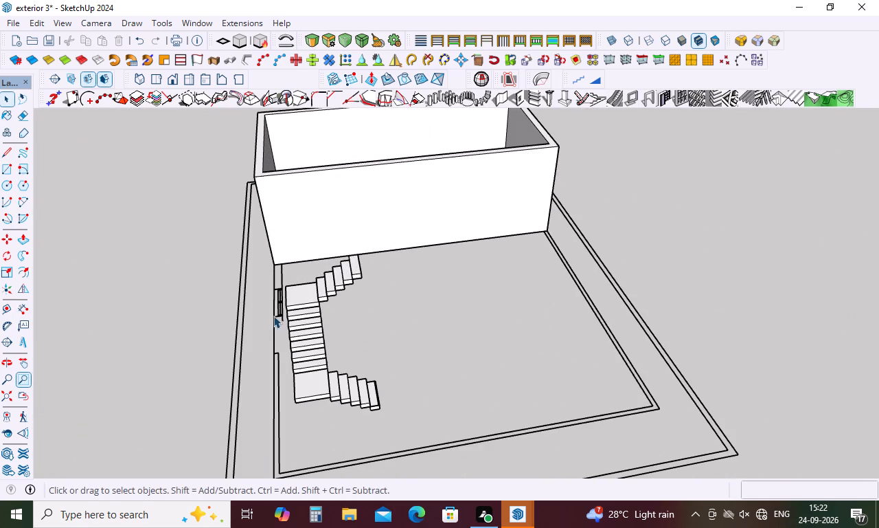
Draw a 14' 3" line along the red axis from the outer corner of the side wall strip's end, passing across the staircase.
scroll(273, 316, up, 6)
key(l)
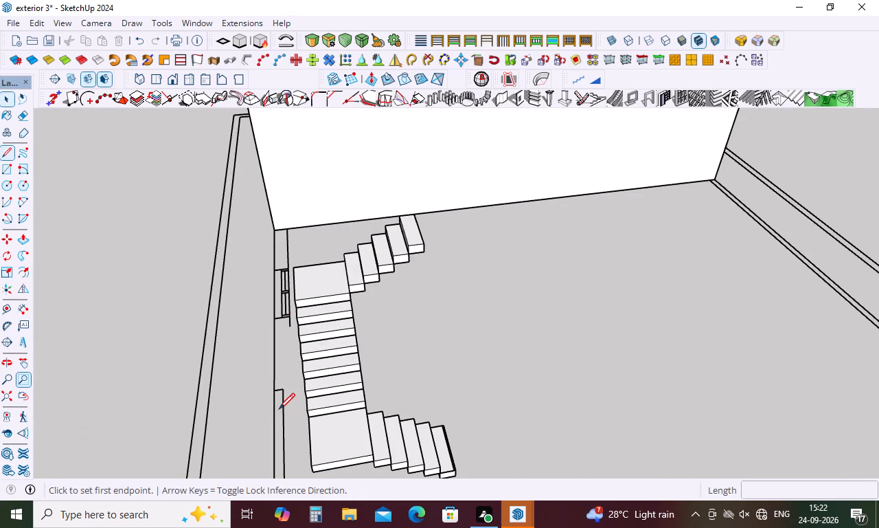
click(275, 390)
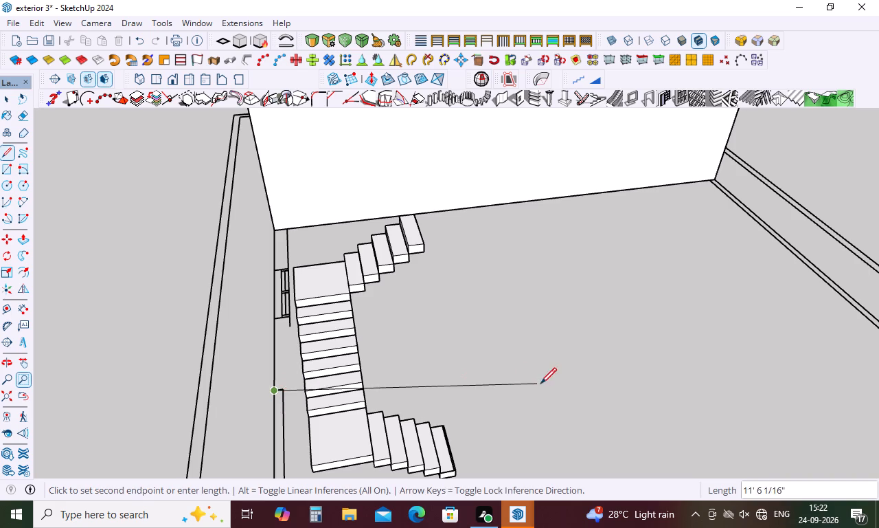
key(1)
key(4)
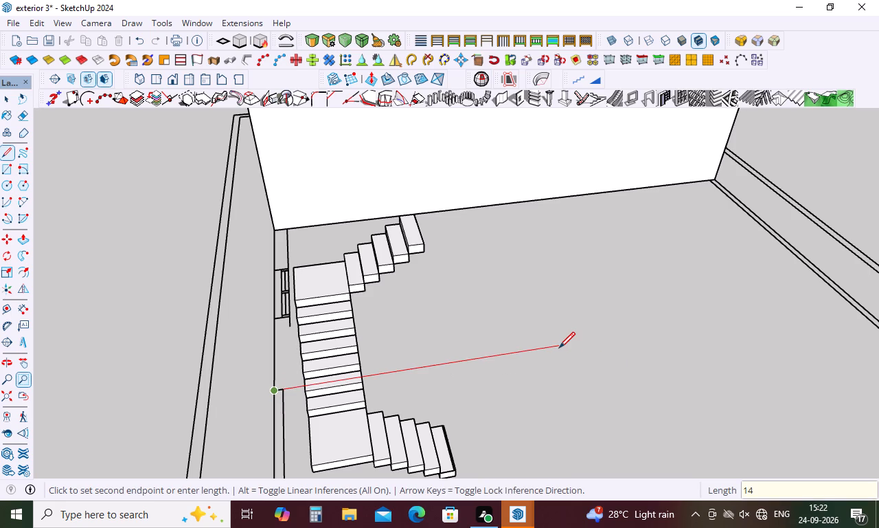
key(apostrophe)
key(3)
key(shift+quotedbl)
key(Return)
key(Escape)
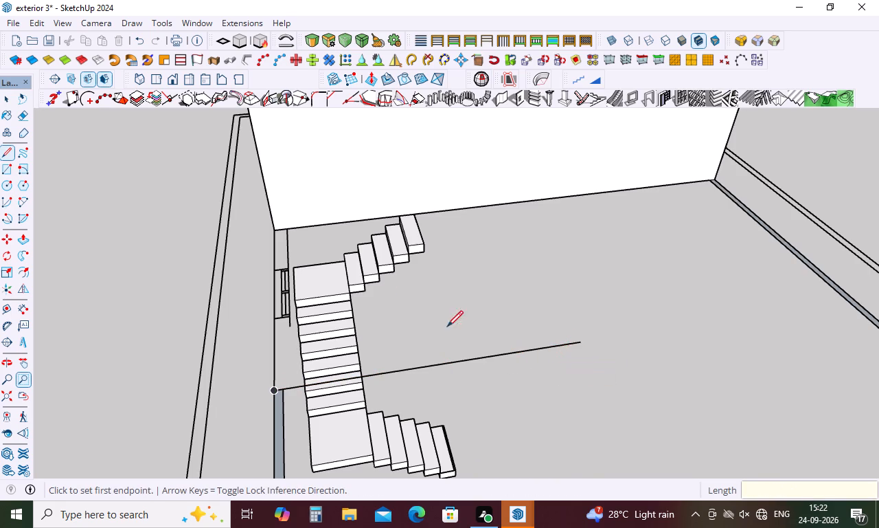
Draw a line about 12' 9" long along the green axis from the 14' 3" line's free end to the raised room's wall base.
scroll(315, 264, down, 8)
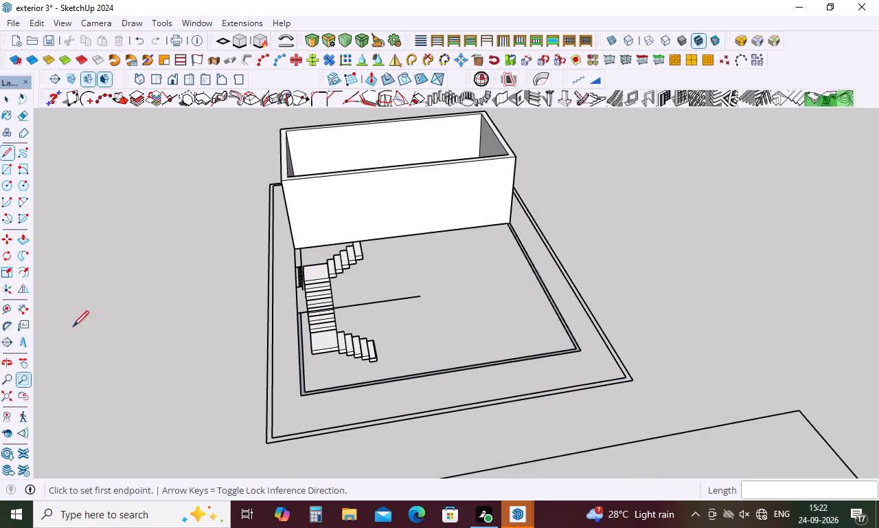
click(419, 297)
scroll(410, 232, up, 7)
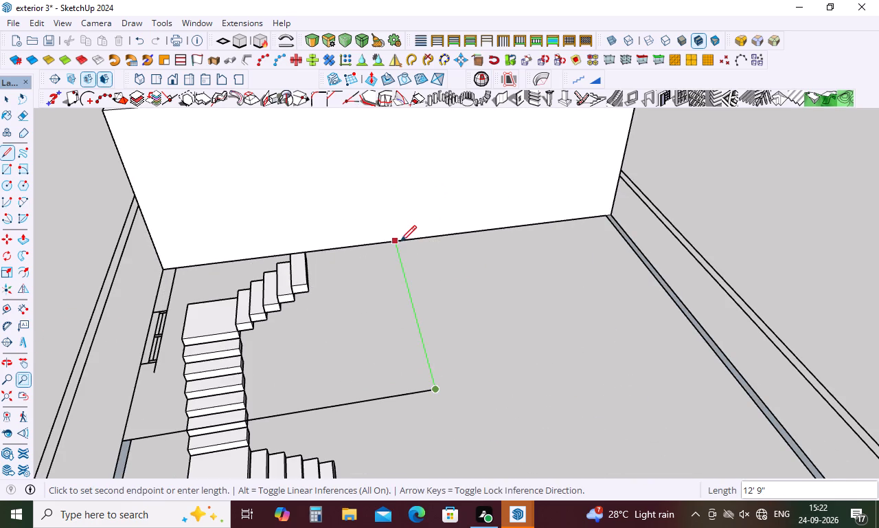
click(400, 241)
scroll(380, 261, down, 10)
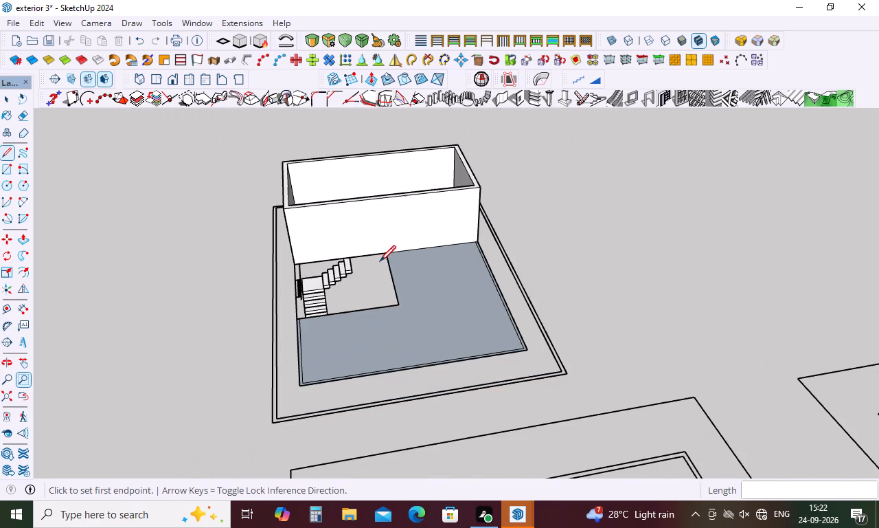
key(space)
Examine the new stair room outline around the staircase, from a low angle, within the whole model and from above.
scroll(336, 274, down, 4)
middle_drag(336, 274, 275, 173)
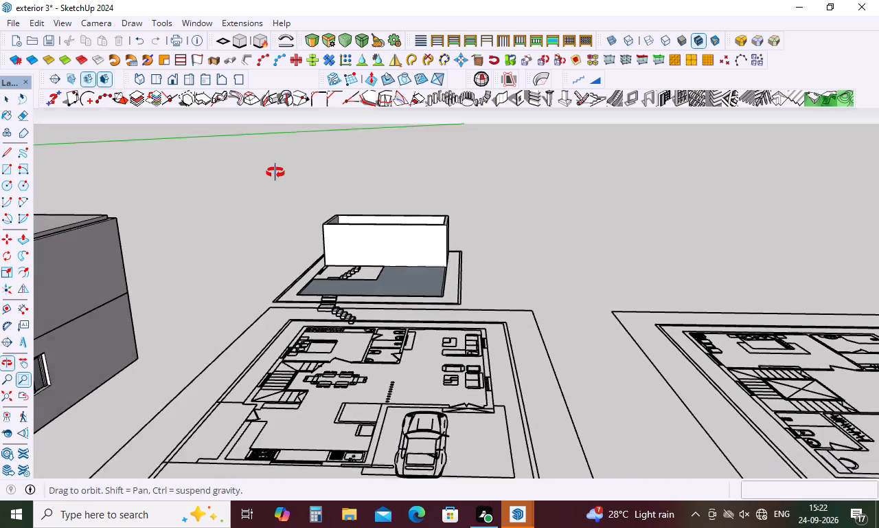
middle_drag(275, 173, 272, 197)
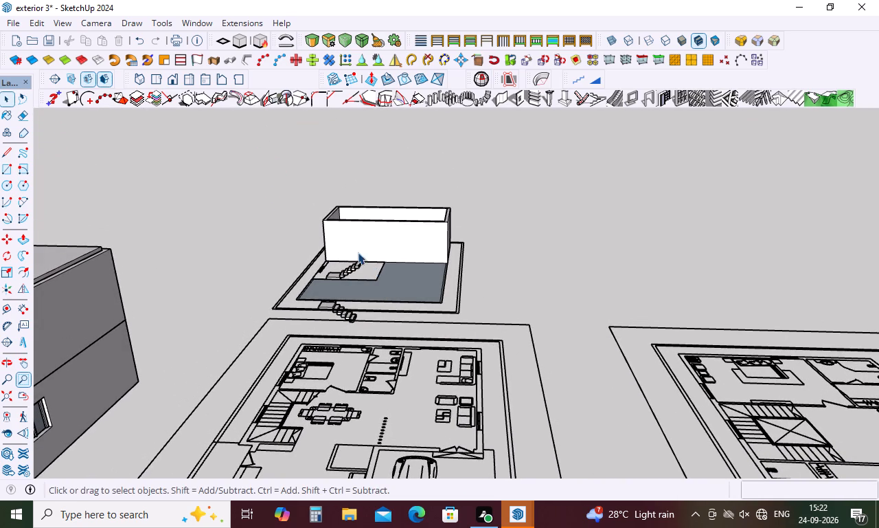
scroll(358, 252, down, 8)
scroll(354, 267, up, 3)
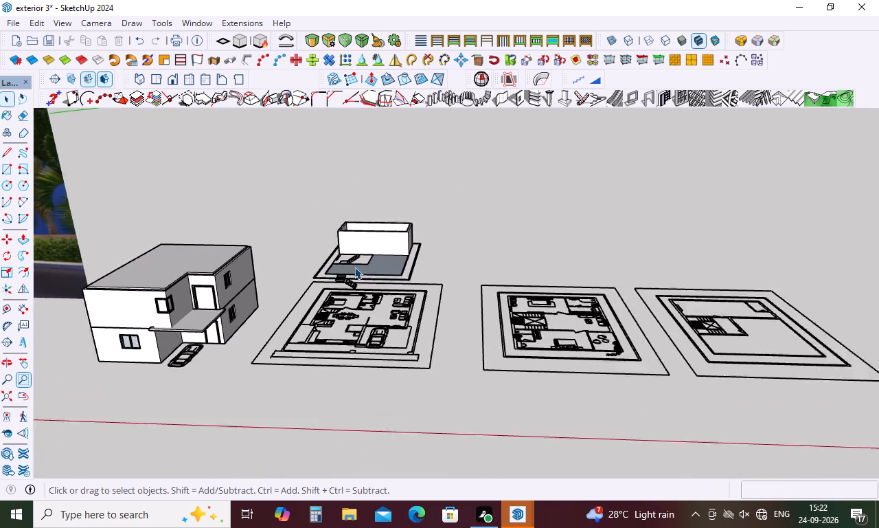
scroll(354, 267, up, 7)
scroll(341, 261, down, 3)
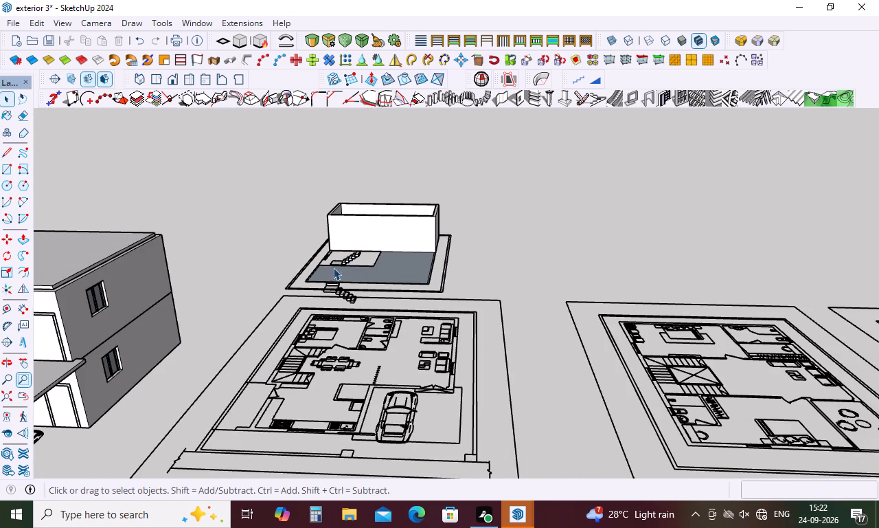
scroll(328, 283, down, 14)
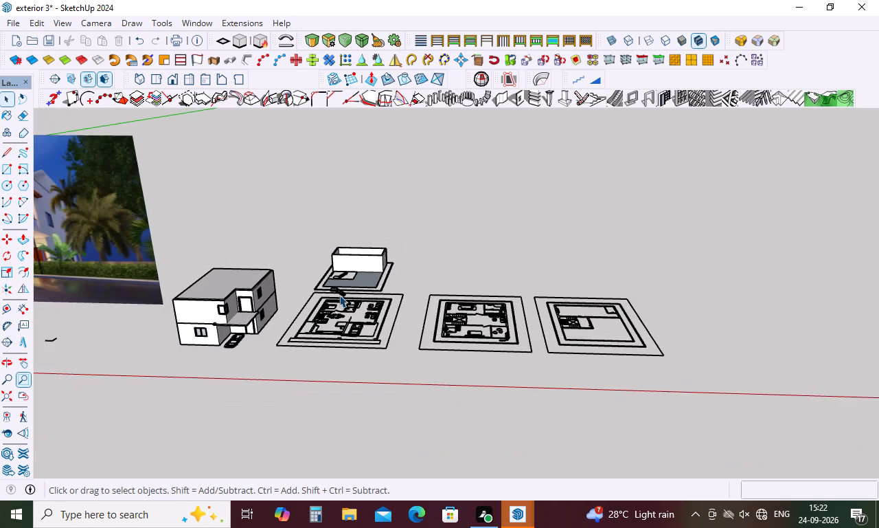
scroll(339, 296, down, 4)
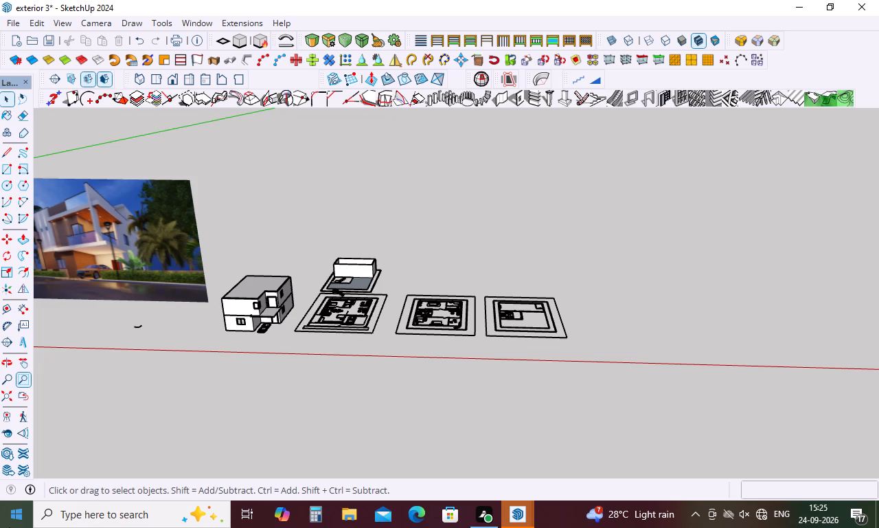
middle_drag(417, 299, 419, 426)
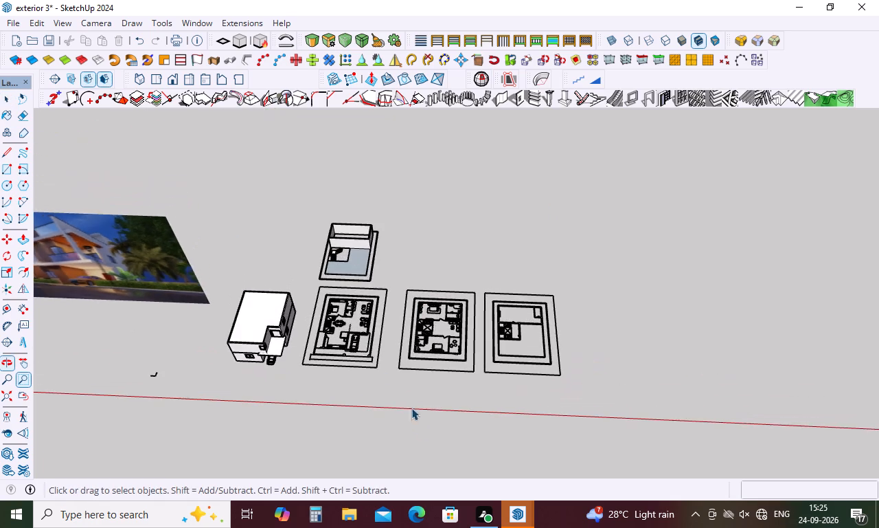
scroll(354, 256, up, 17)
scroll(350, 254, up, 6)
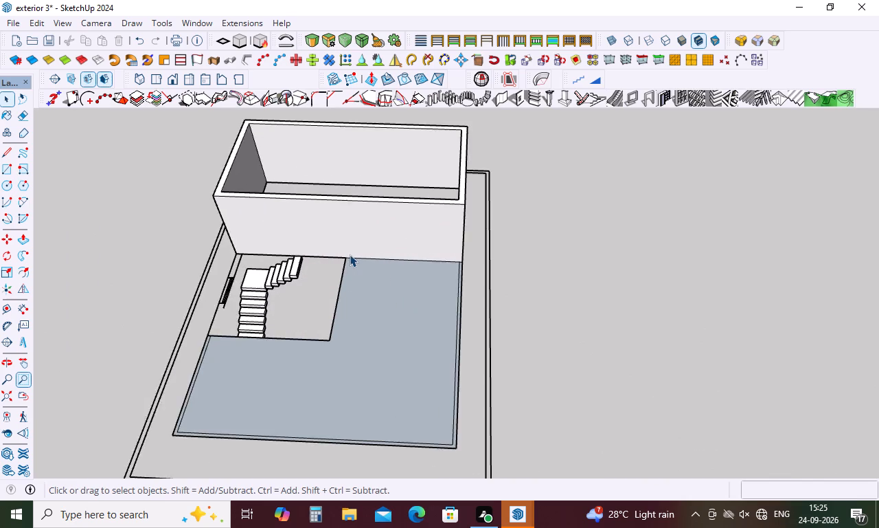
Examine the stair room's walls, door and window on the terrace floor plan.
scroll(350, 254, down, 18)
scroll(404, 347, down, 1)
middle_drag(404, 349, 404, 256)
scroll(483, 368, up, 5)
scroll(681, 300, up, 2)
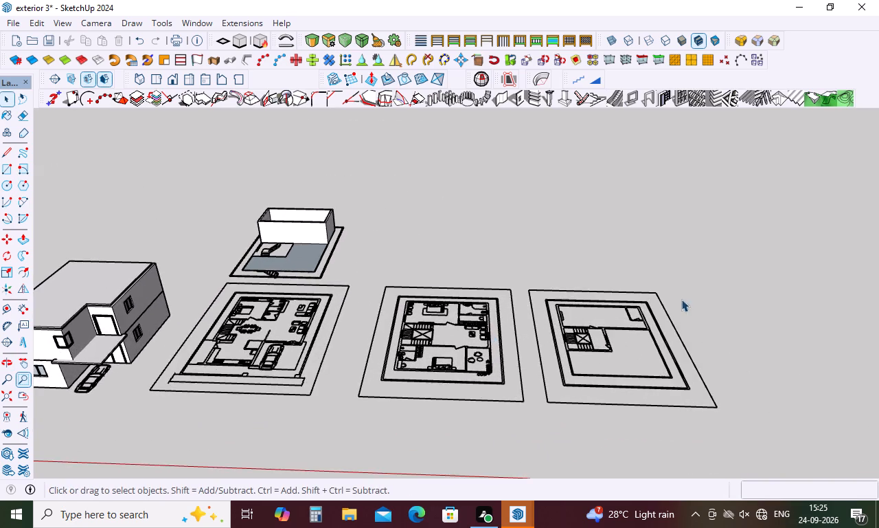
scroll(681, 299, up, 5)
scroll(591, 335, up, 4)
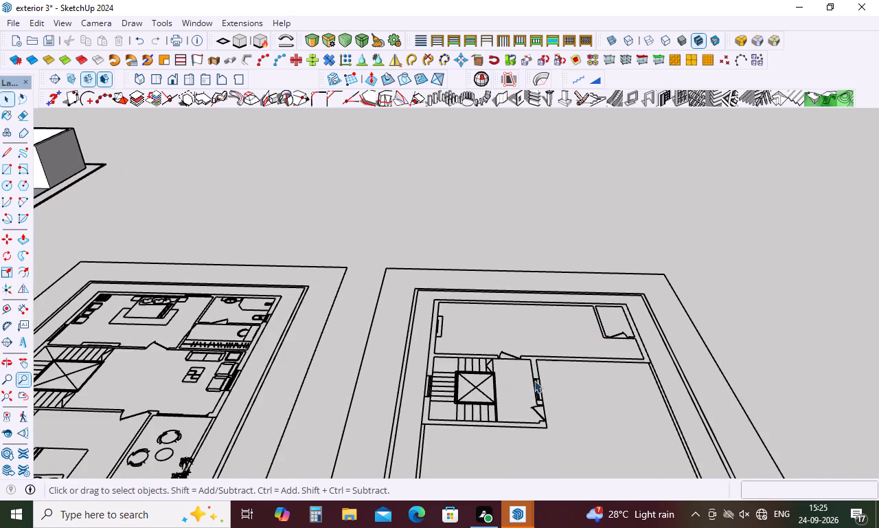
scroll(534, 380, up, 6)
scroll(503, 353, down, 6)
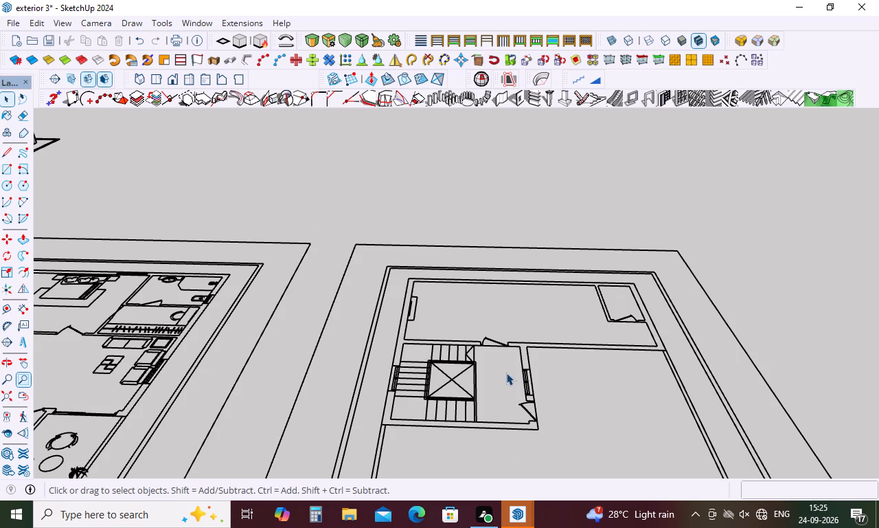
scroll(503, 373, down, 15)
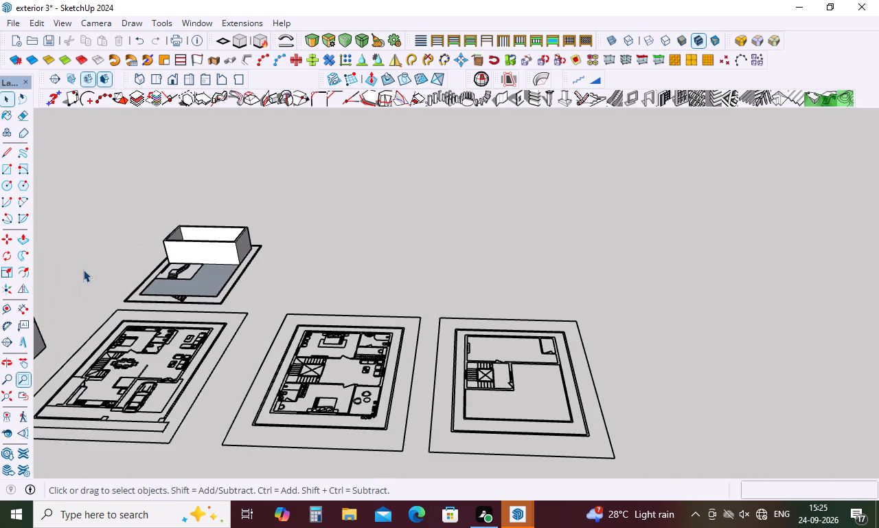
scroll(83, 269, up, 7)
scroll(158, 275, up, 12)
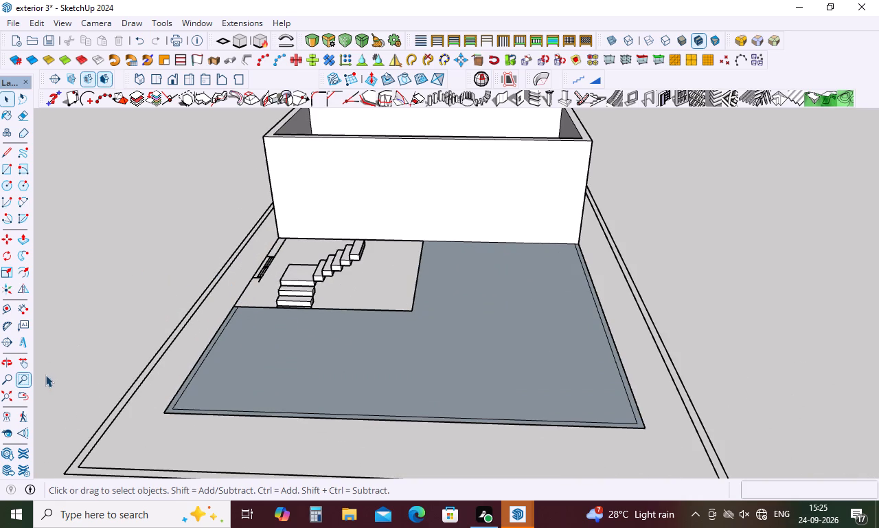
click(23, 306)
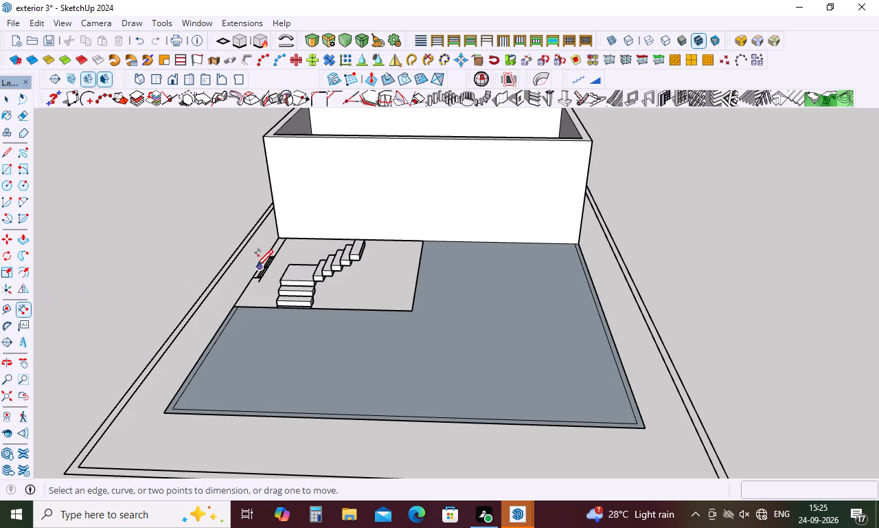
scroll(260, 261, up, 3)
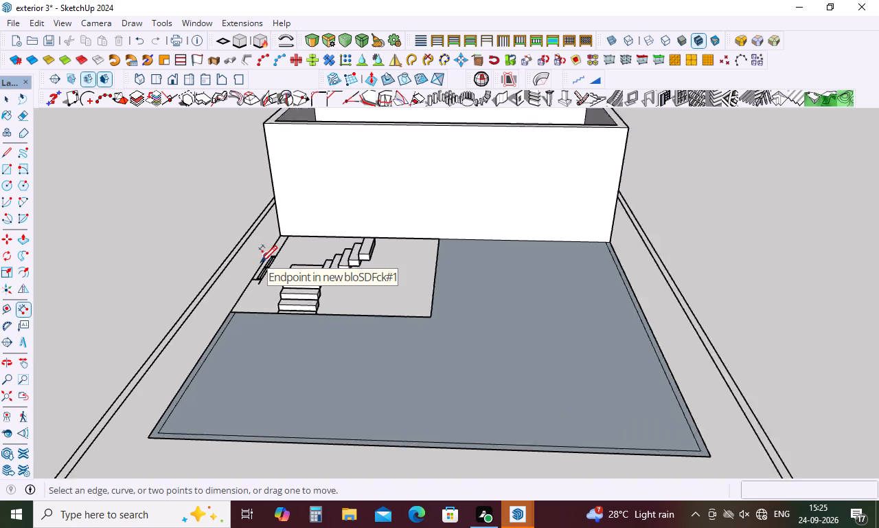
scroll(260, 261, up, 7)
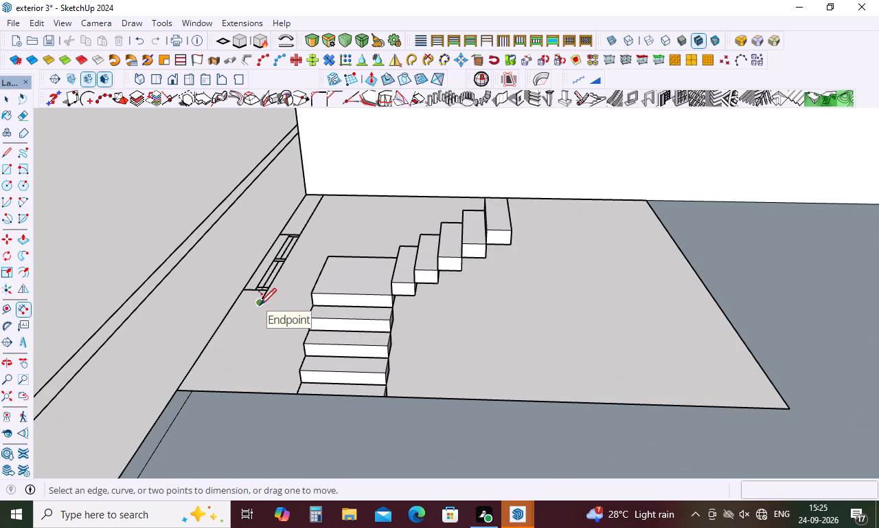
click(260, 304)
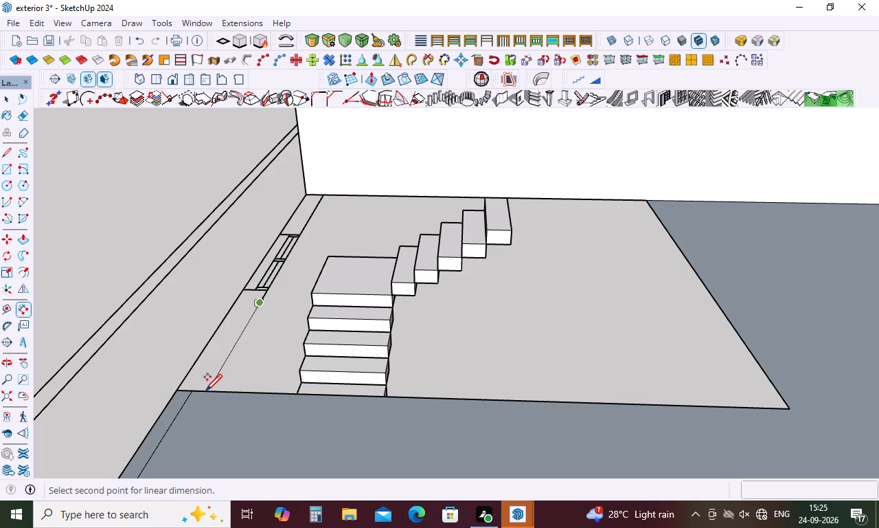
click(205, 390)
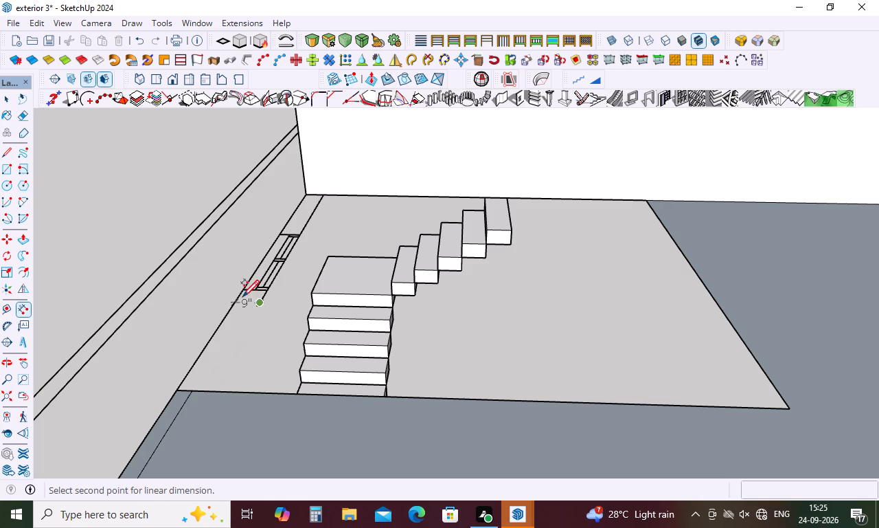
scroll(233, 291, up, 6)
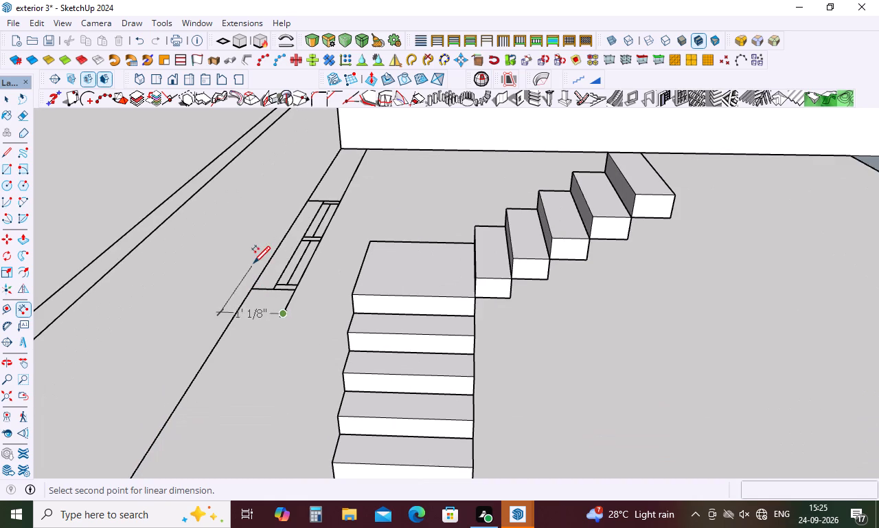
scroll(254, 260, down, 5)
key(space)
Draw a line about 4' long extending the side wall strip's inner edge past the window to the stair room's front edge.
key(l)
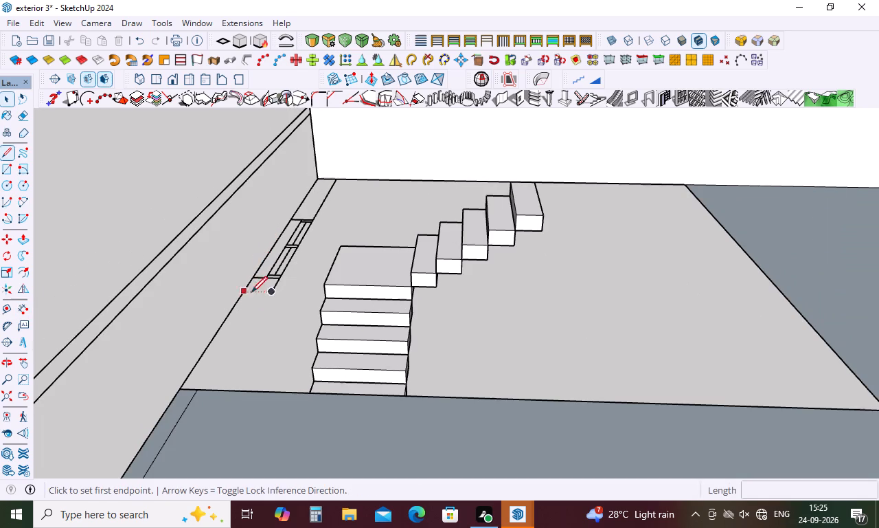
click(272, 290)
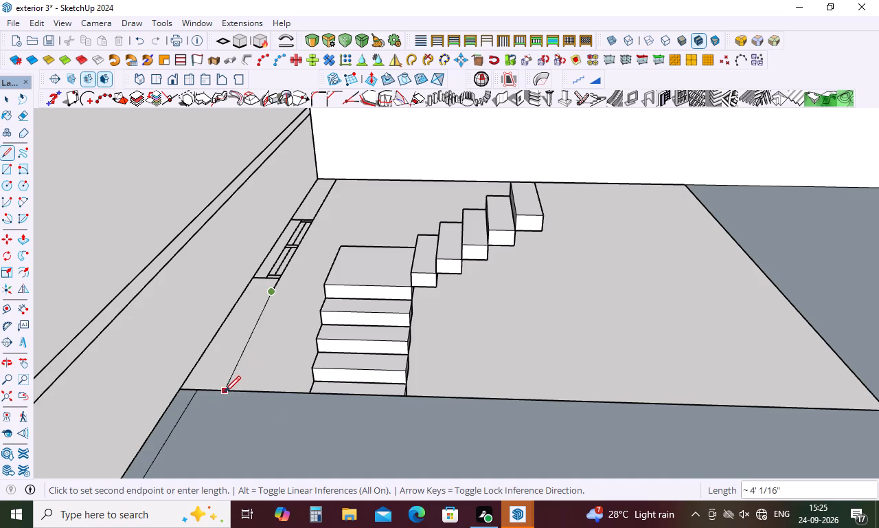
click(220, 390)
key(space)
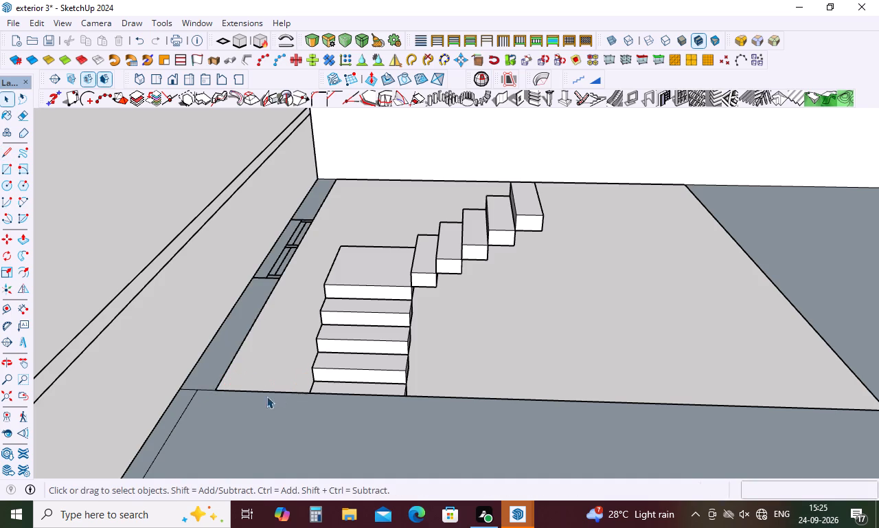
Place a guide 9" inside the stair room's 14' 3" front edge and draw the 13' 6" inner wall line along it.
scroll(176, 307, down, 5)
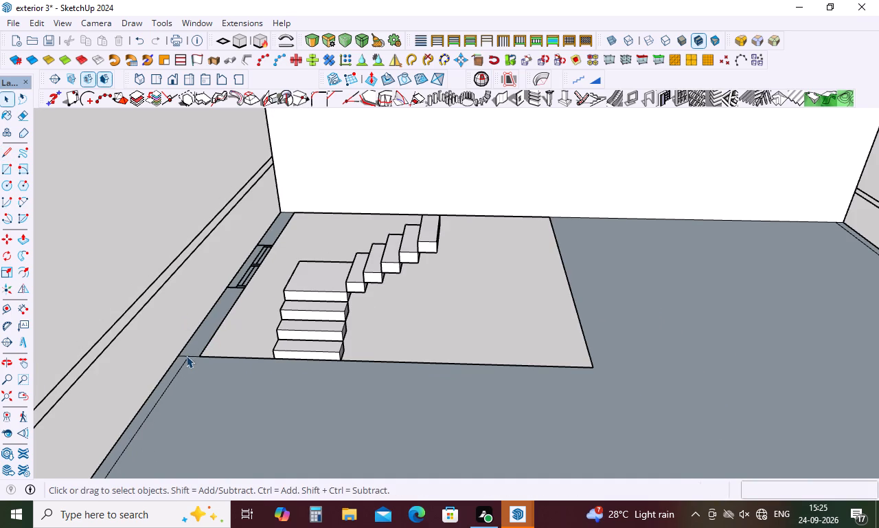
key(t)
click(355, 360)
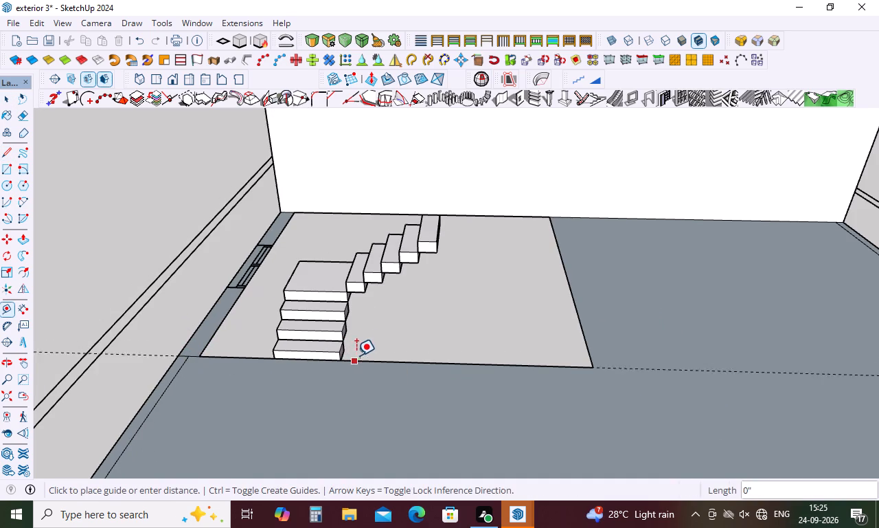
key(9)
key(Return)
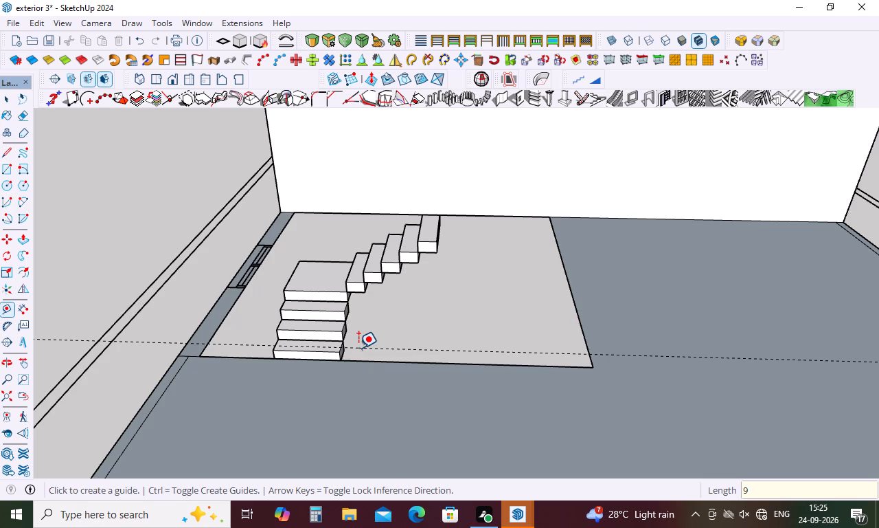
key(space)
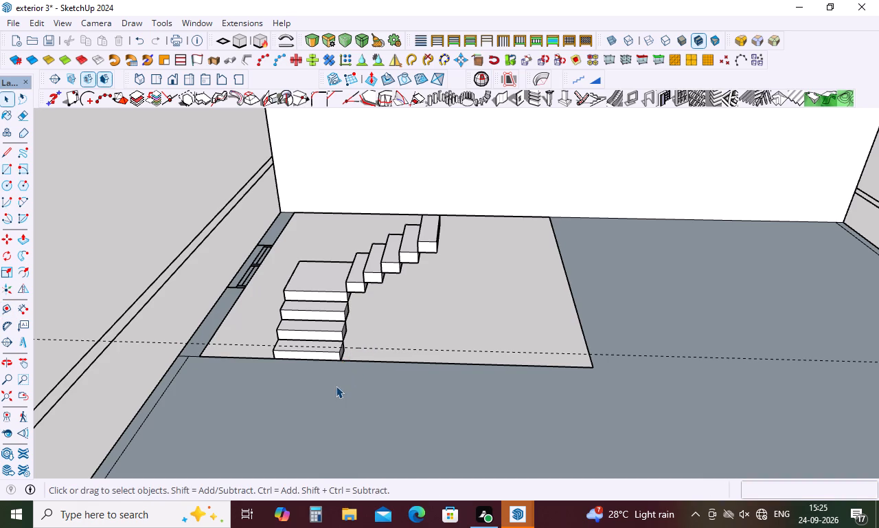
key(l)
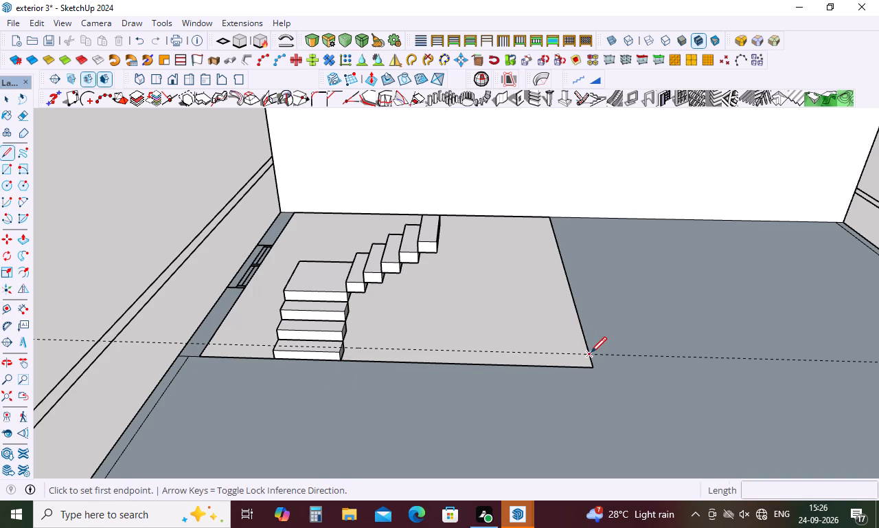
click(591, 353)
click(209, 341)
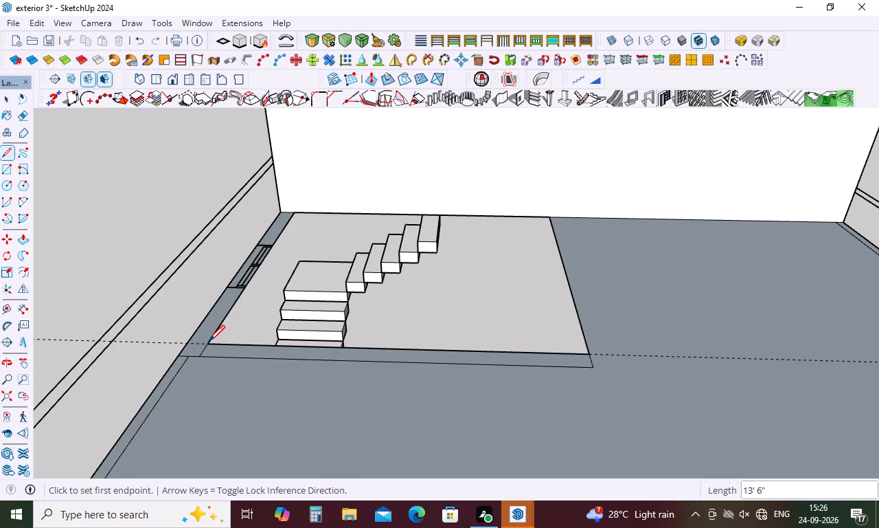
Erase the leftover segment where the side and front wall strips meet, and delete the front wall's guide line.
key(space)
key(e)
scroll(198, 331, up, 5)
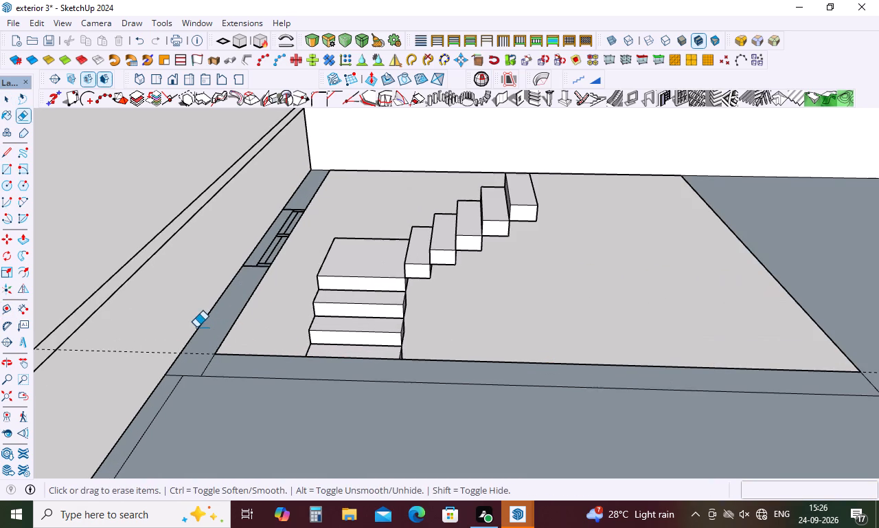
click(209, 360)
key(space)
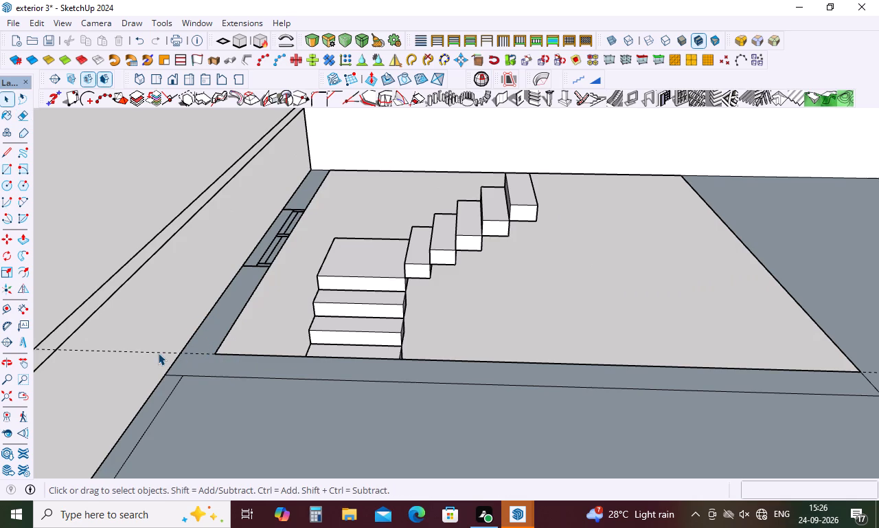
click(155, 351)
key(Delete)
Place a guide 9" inside the stair room's edge facing the open terrace and draw the 12' inner wall line along it.
scroll(161, 334, down, 5)
key(t)
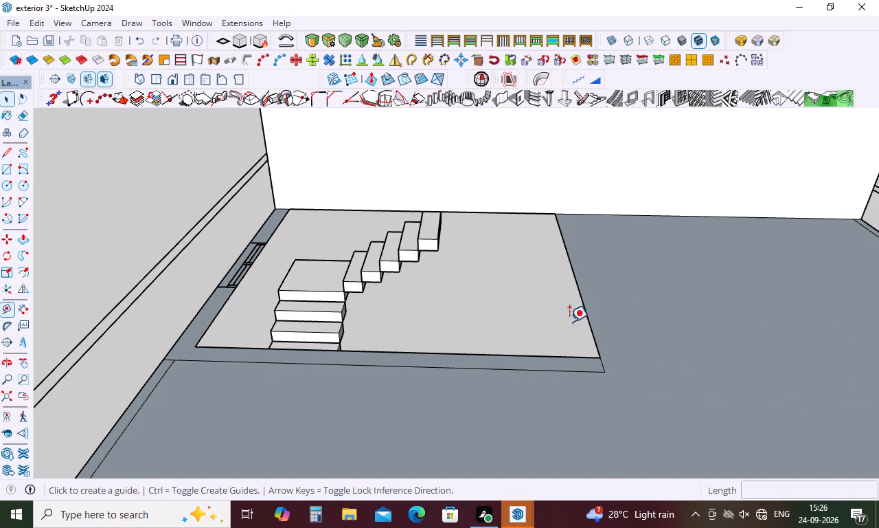
click(585, 318)
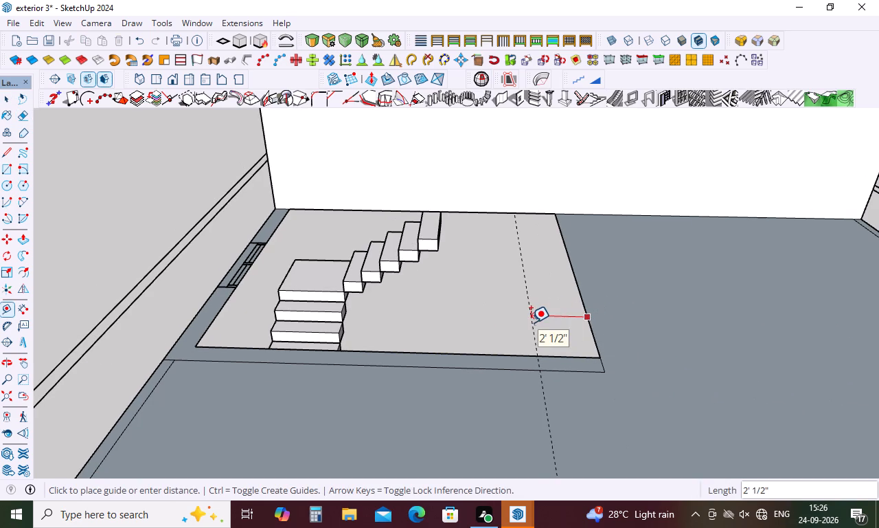
key(9)
key(Return)
key(Escape)
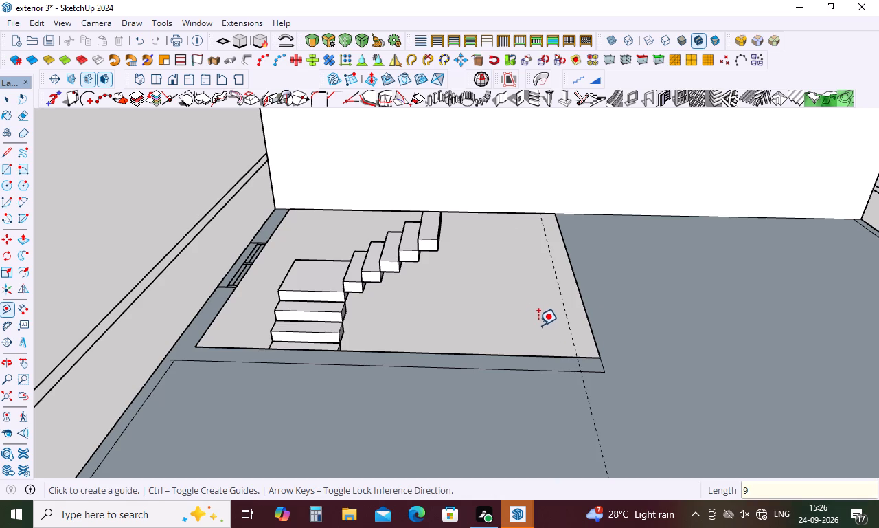
key(l)
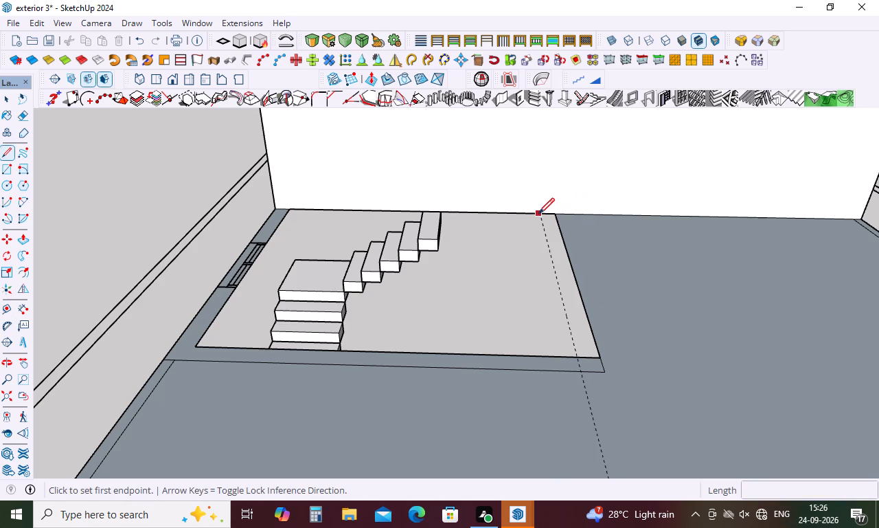
click(539, 214)
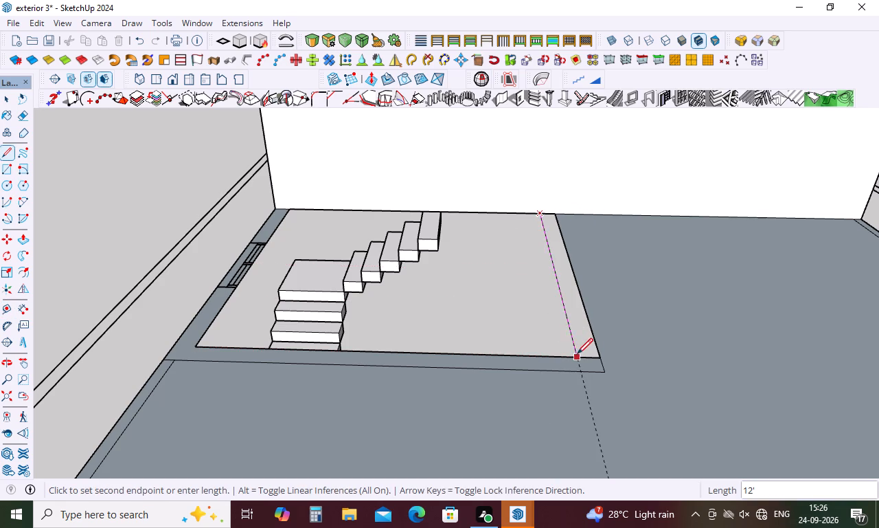
click(577, 354)
Erase the leftover segment crossing the wall strip at the stair room's outer front corner.
key(space)
key(e)
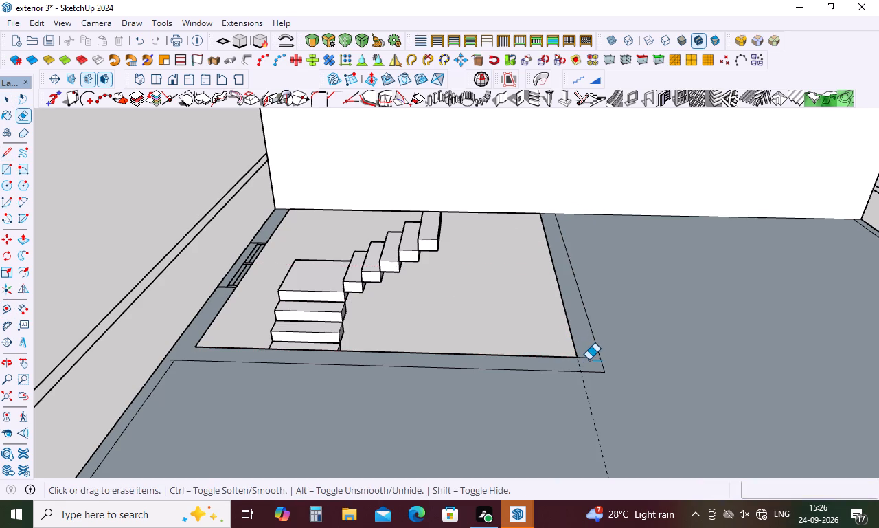
click(589, 360)
scroll(446, 324, down, 3)
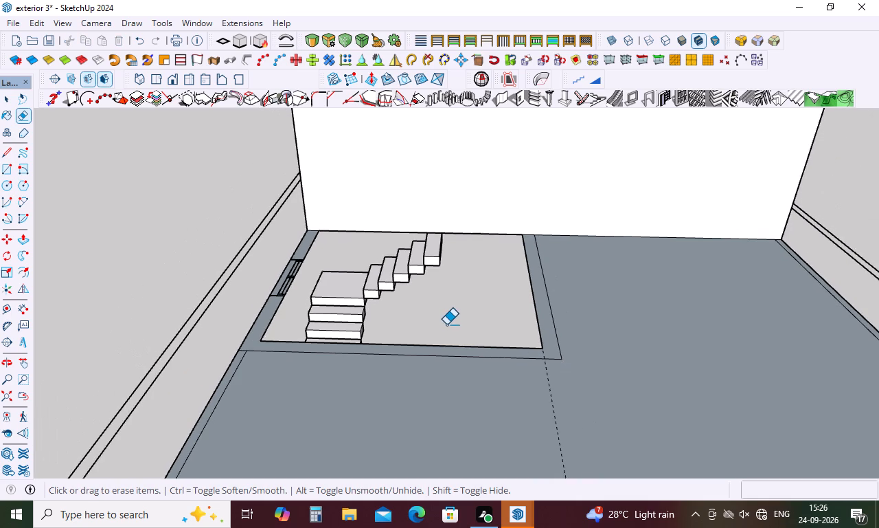
Push/Pull the stair room's wall strip up 10' to raise its walls around the staircase.
key(Escape)
key(p)
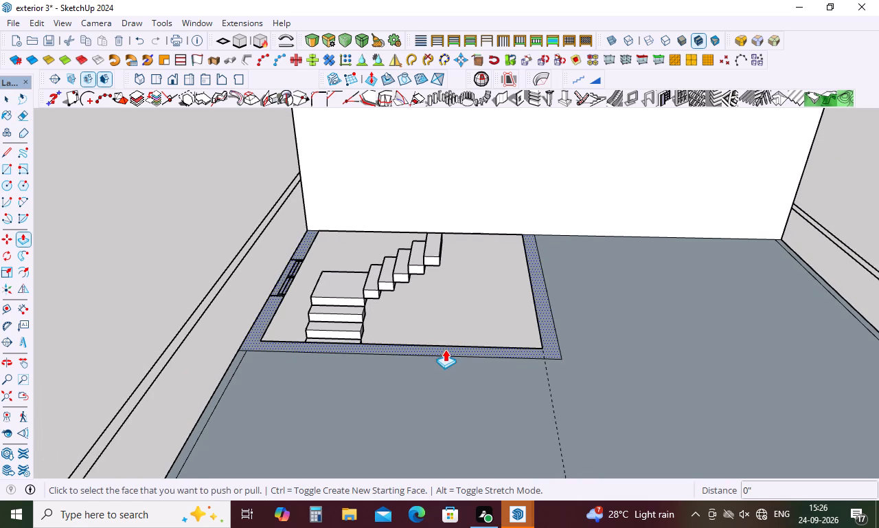
click(445, 349)
key(Escape)
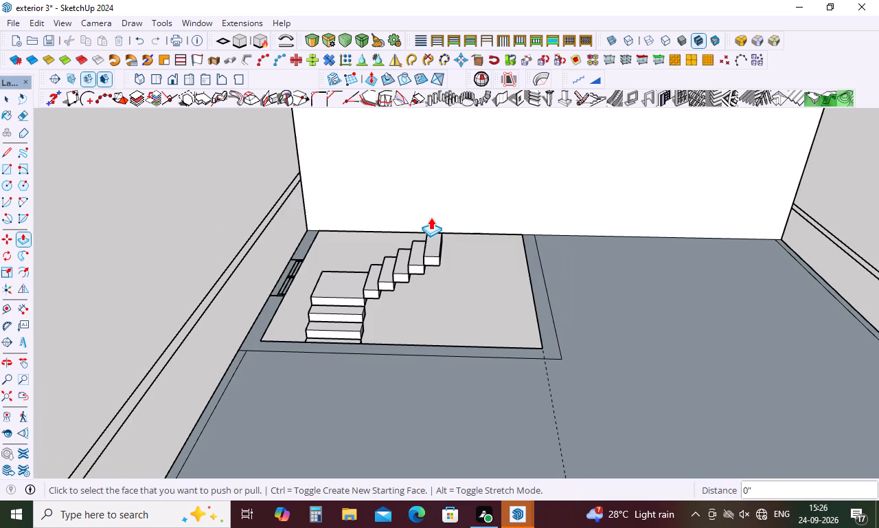
click(383, 350)
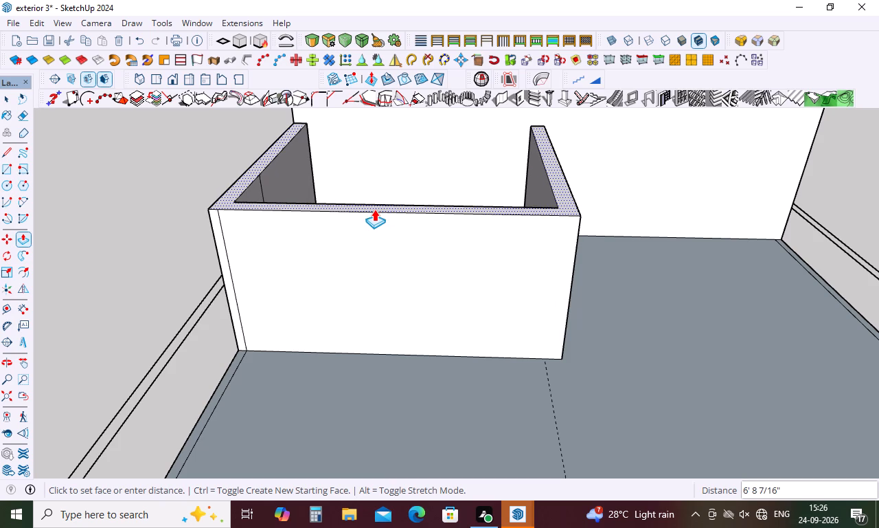
key(1)
key(0)
key(apostrophe)
key(Return)
key(space)
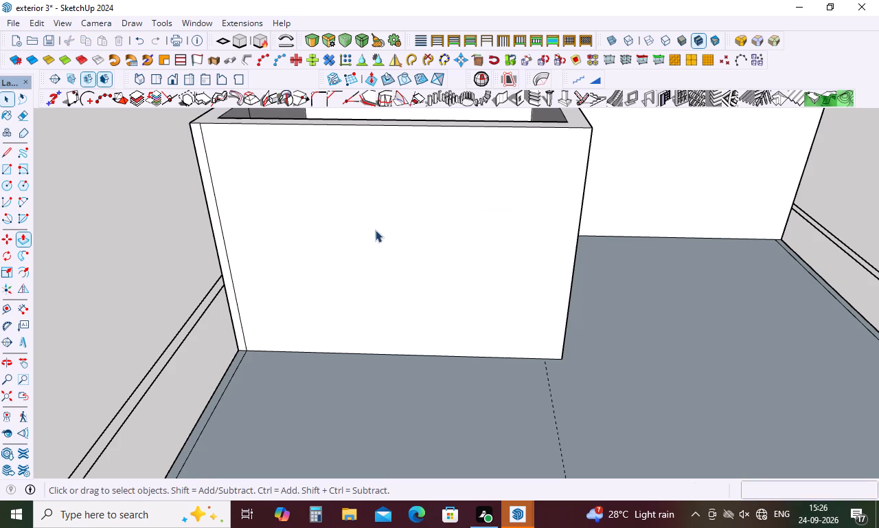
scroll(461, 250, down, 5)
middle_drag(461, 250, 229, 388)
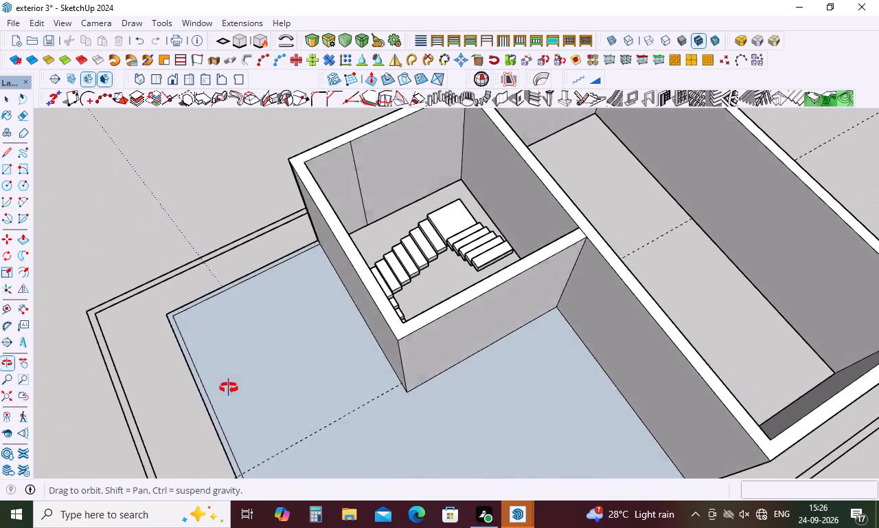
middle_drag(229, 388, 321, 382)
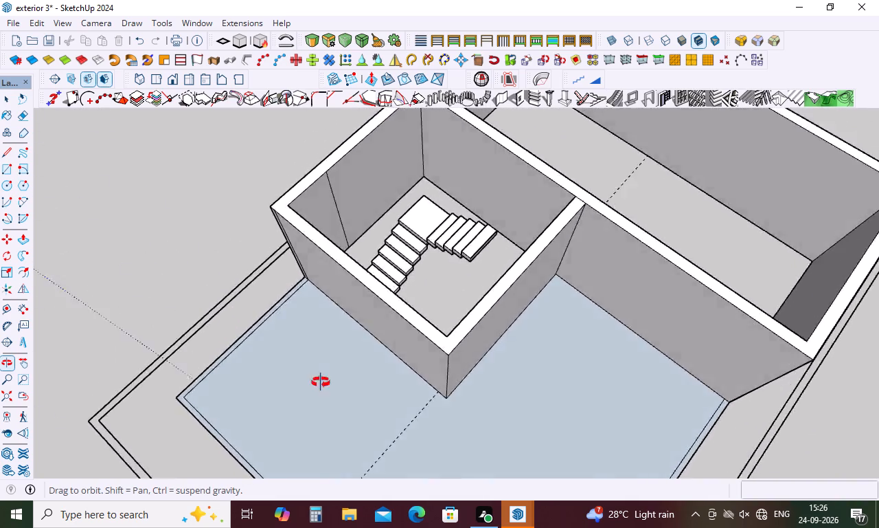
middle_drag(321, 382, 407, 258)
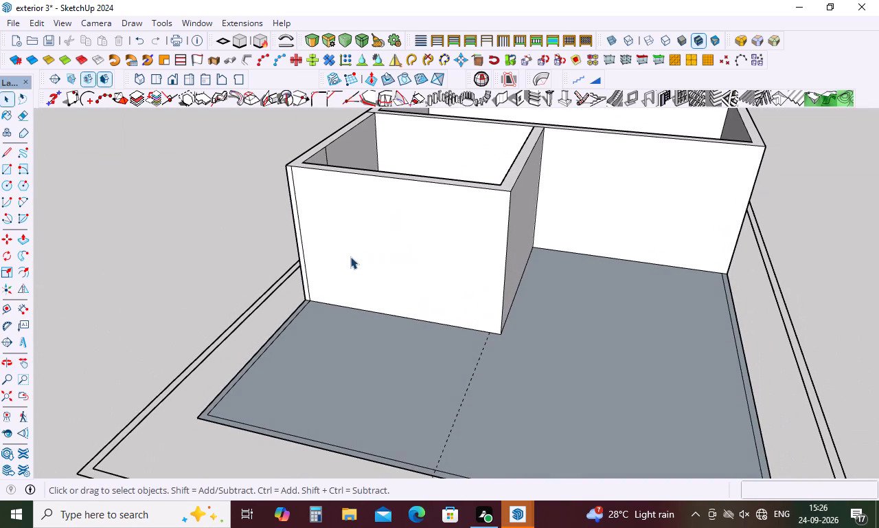
Erase the leftover vertical edges on the stair room's outer front wall and on its inner side wall.
key(Escape)
key(e)
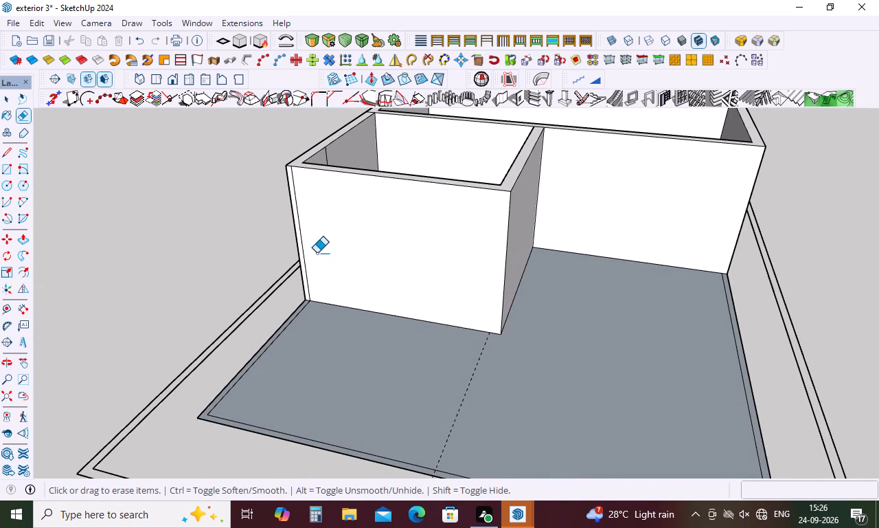
click(297, 217)
middle_drag(353, 142, 311, 195)
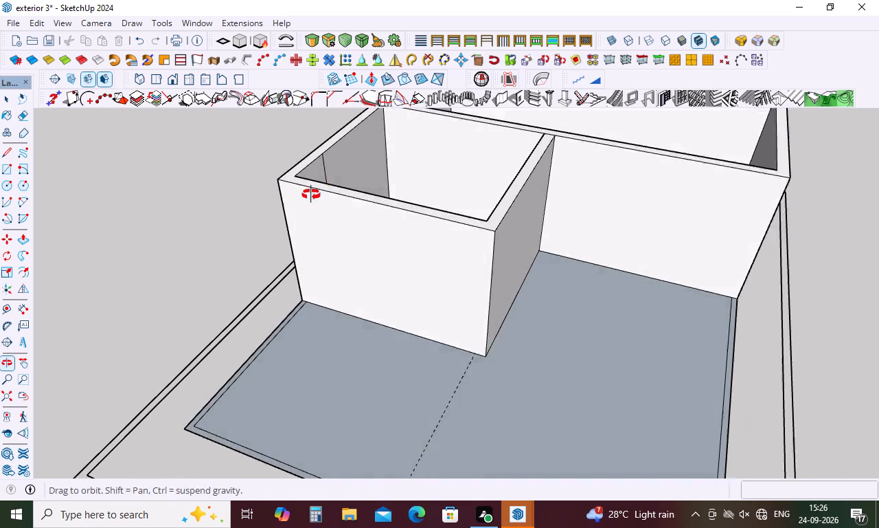
middle_drag(311, 195, 306, 201)
click(325, 171)
Examine the raised stair room walls above the terrace slab from a low exterior view.
scroll(282, 179, down, 5)
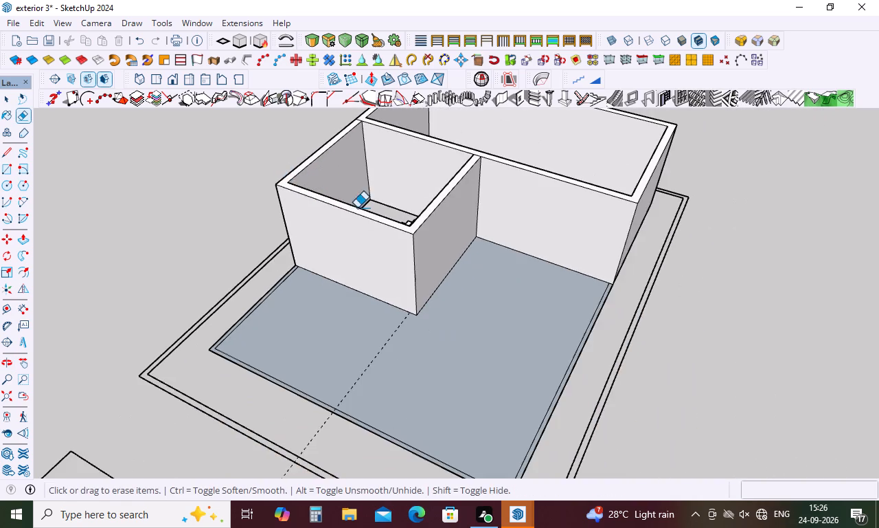
middle_drag(393, 214, 368, 87)
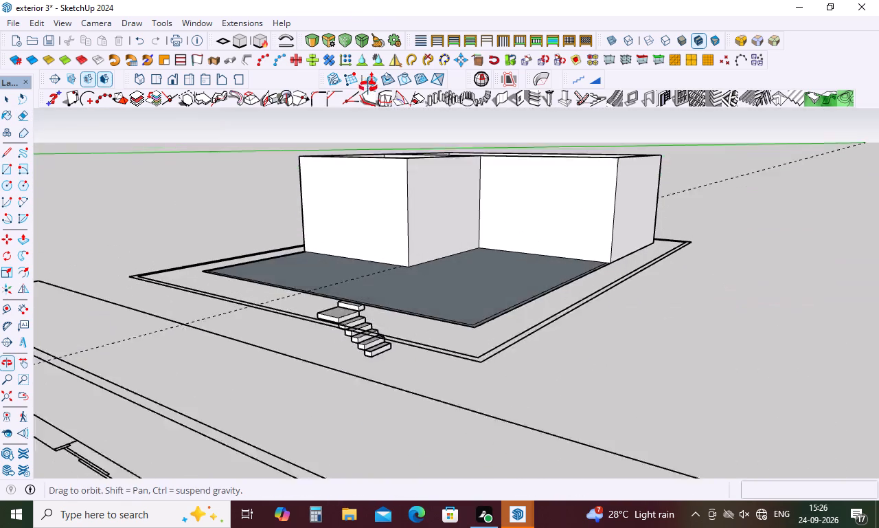
middle_drag(368, 87, 368, 96)
scroll(402, 137, up, 5)
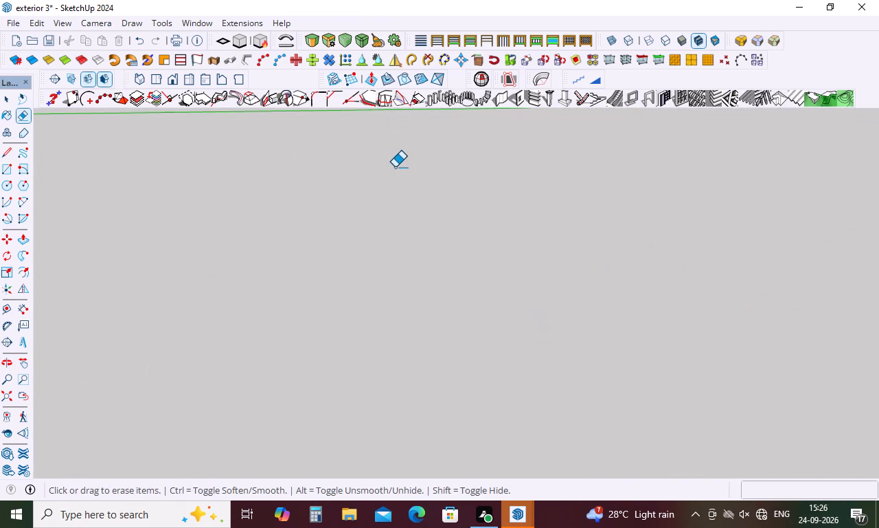
scroll(395, 167, down, 10)
scroll(433, 243, up, 4)
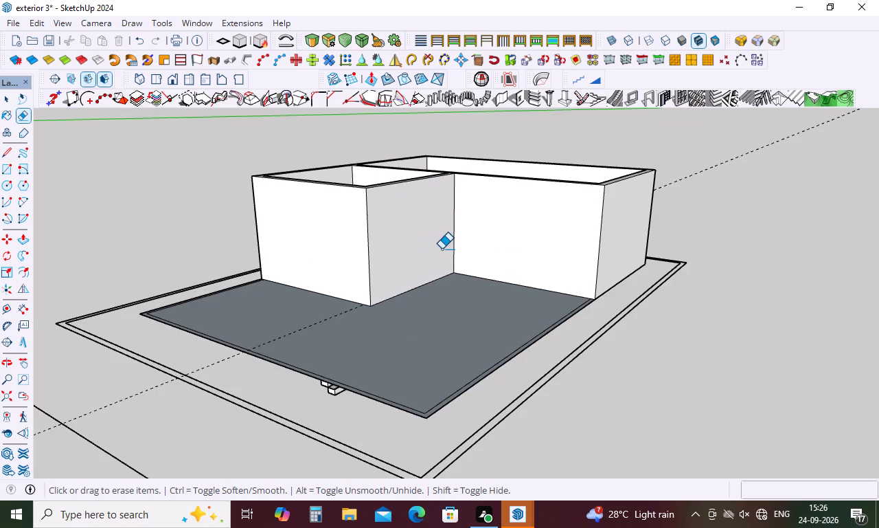
scroll(440, 254, up, 5)
scroll(439, 256, down, 5)
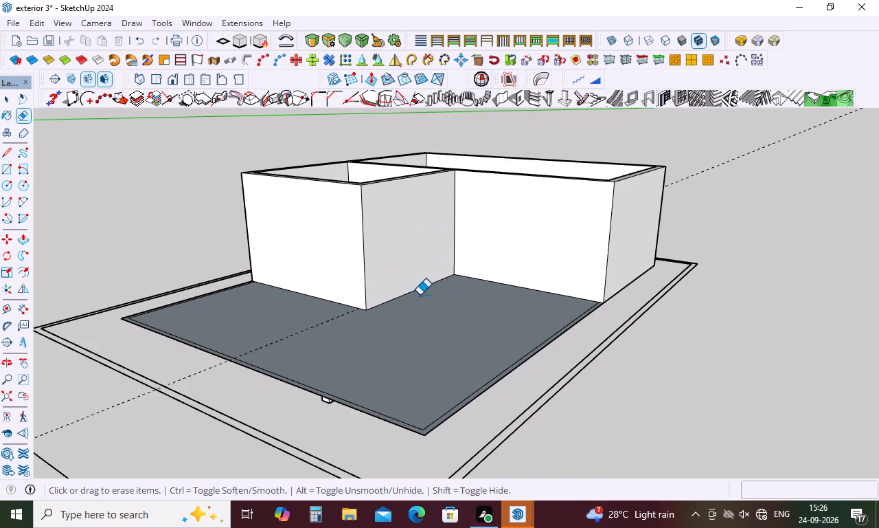
scroll(420, 295, up, 3)
scroll(419, 295, down, 4)
Measure the width of the stair room's terrace door opening in the terrace floor plan.
key(space)
scroll(402, 285, down, 2)
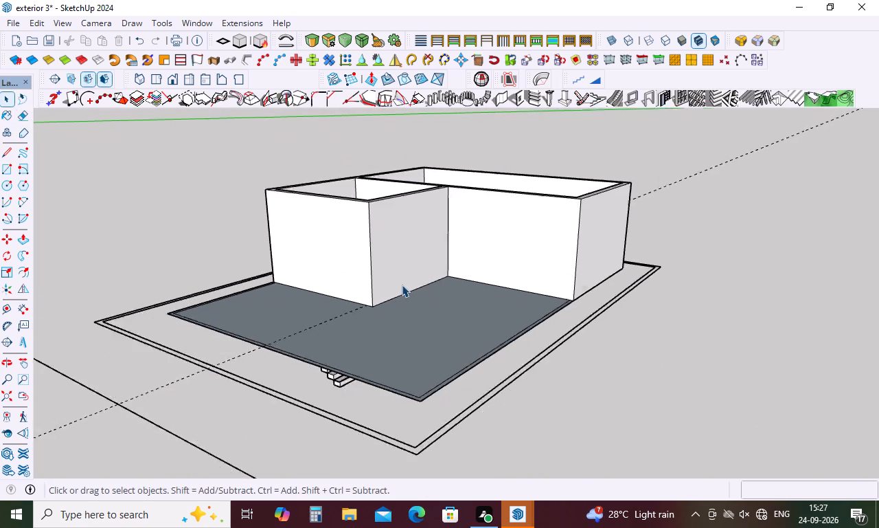
scroll(402, 285, down, 9)
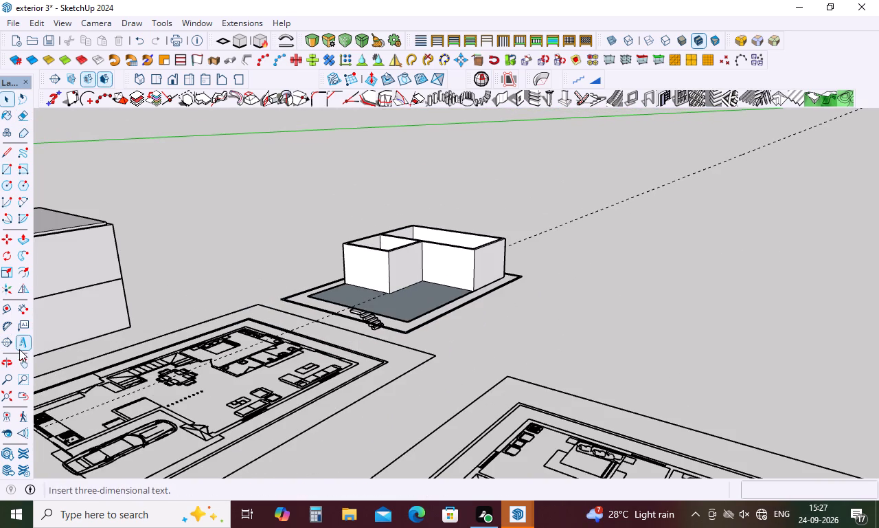
click(29, 305)
scroll(222, 231, down, 5)
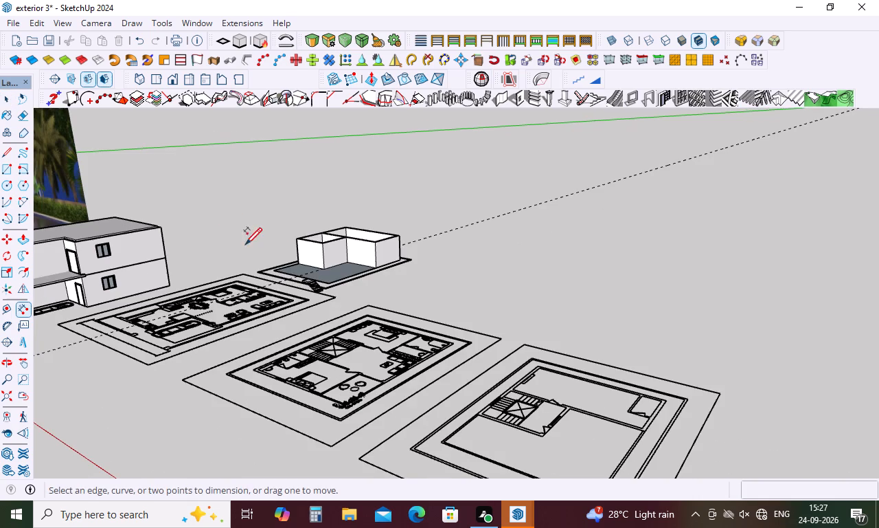
scroll(354, 343, up, 11)
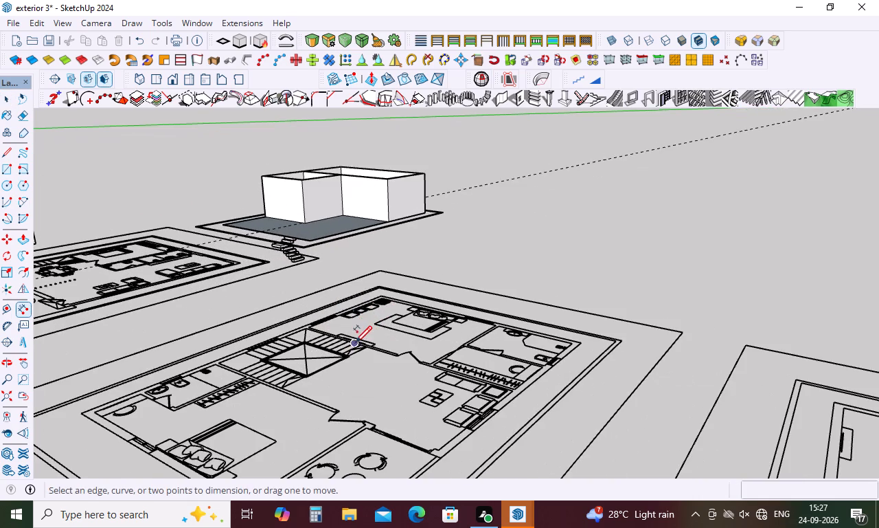
scroll(355, 342, up, 7)
scroll(339, 306, down, 19)
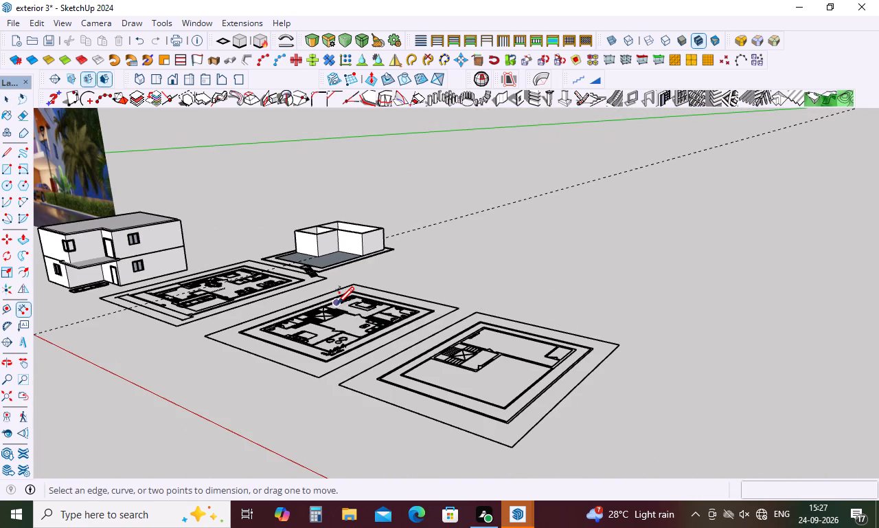
scroll(521, 346, up, 6)
scroll(459, 368, up, 6)
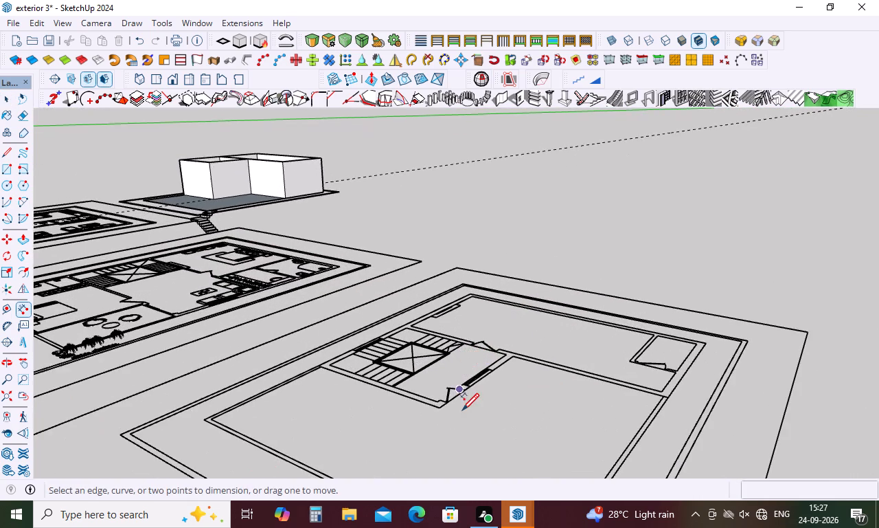
scroll(464, 400, up, 18)
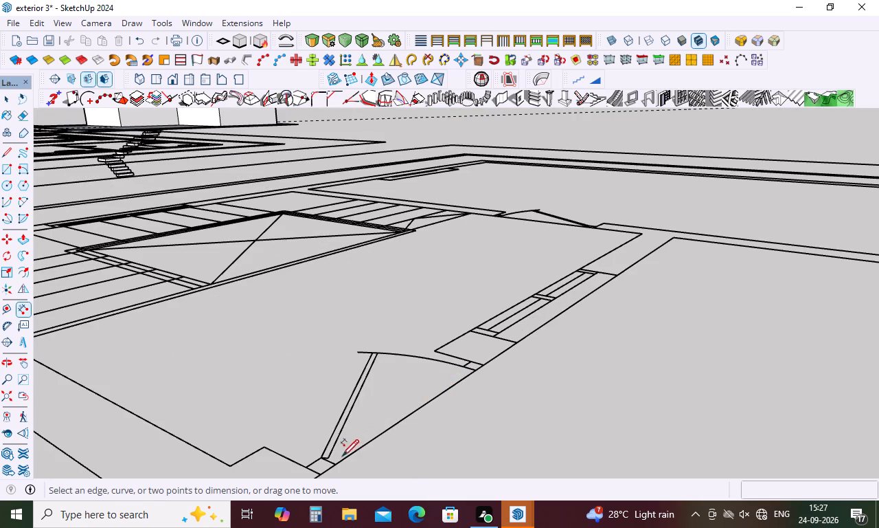
click(321, 473)
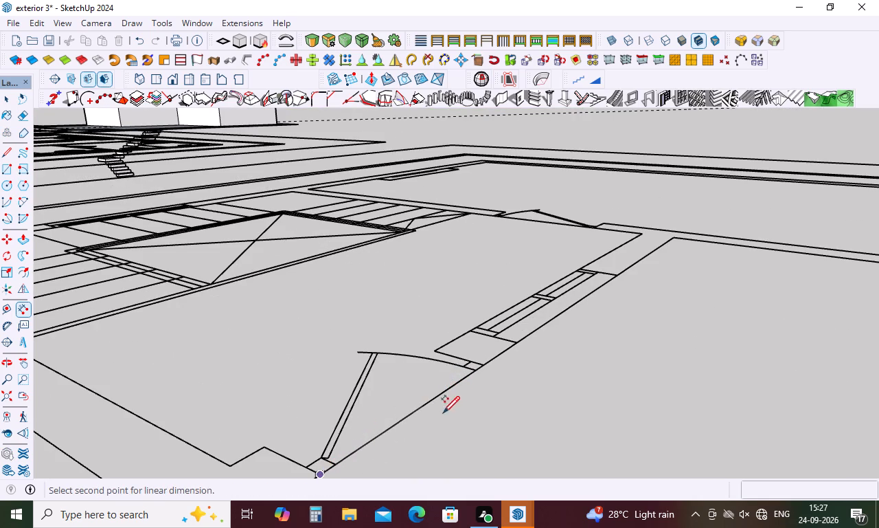
click(482, 365)
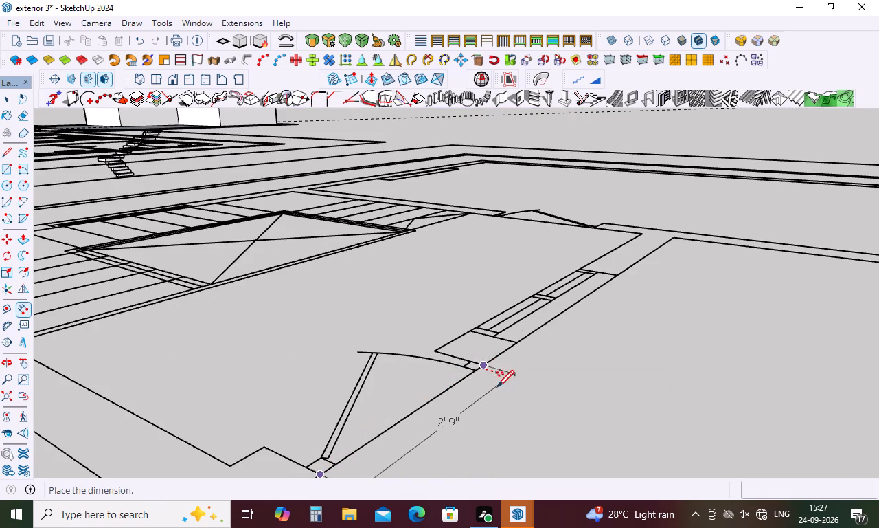
key(Escape)
key(grave)
Create a wall opening 3' wide and 7' high in the stair room wall facing the open terrace, near its outer front corner.
scroll(464, 312, down, 18)
scroll(463, 345, down, 6)
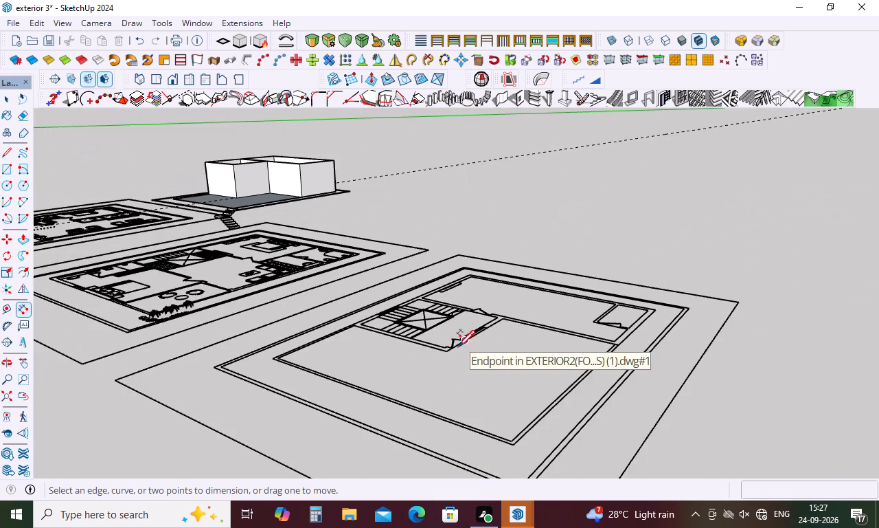
middle_drag(455, 349, 681, 348)
scroll(420, 329, down, 15)
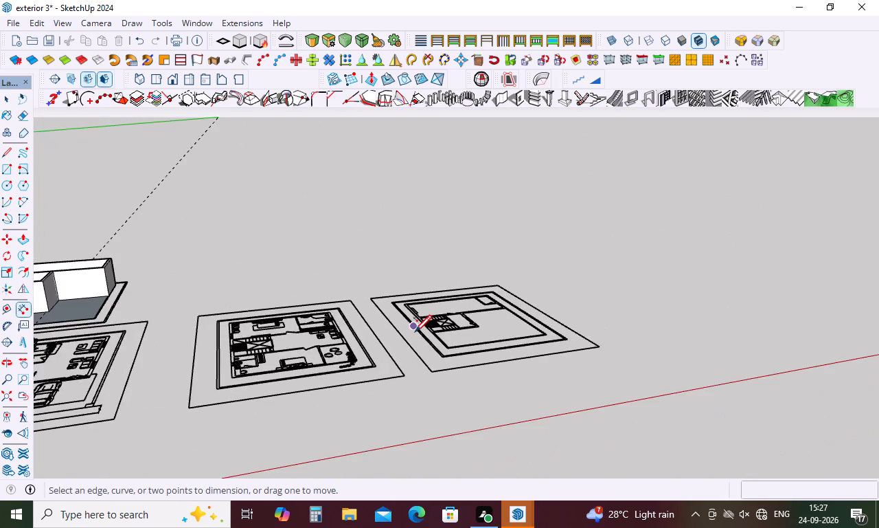
scroll(415, 331, down, 2)
scroll(266, 310, down, 1)
middle_drag(266, 310, 129, 324)
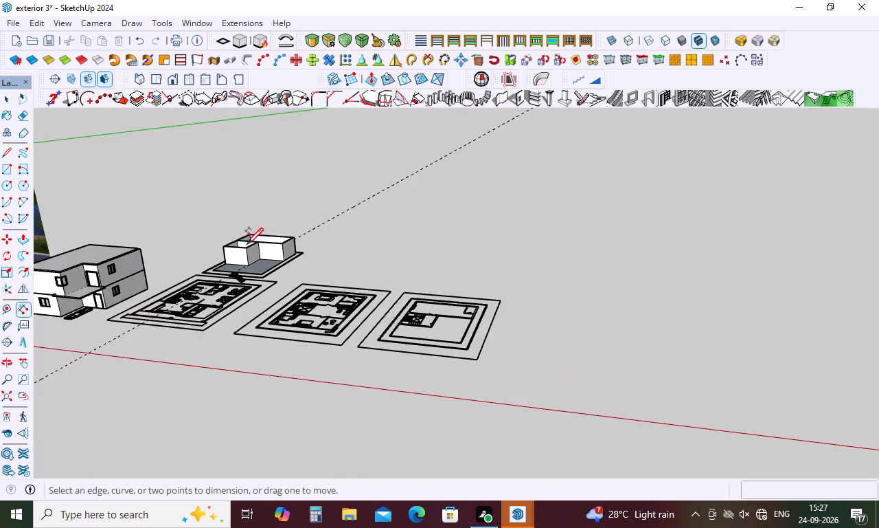
scroll(259, 247, up, 13)
scroll(243, 329, up, 4)
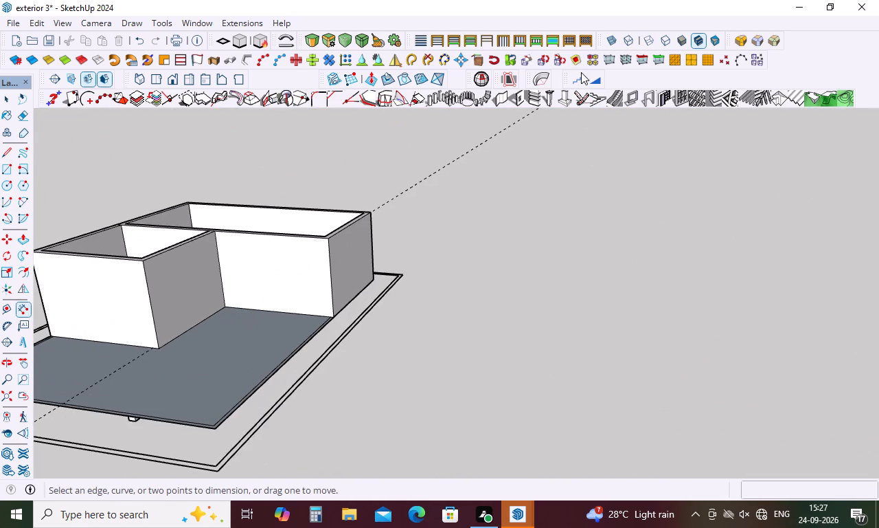
click(516, 100)
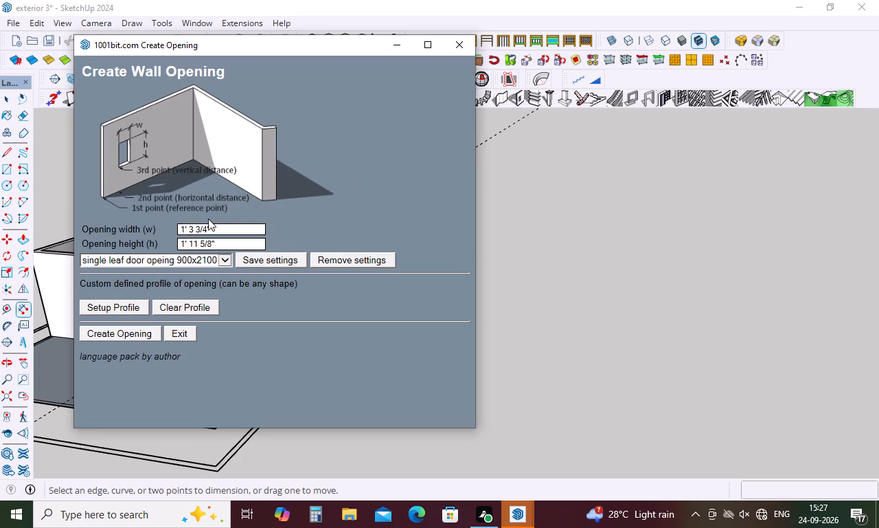
click(224, 232)
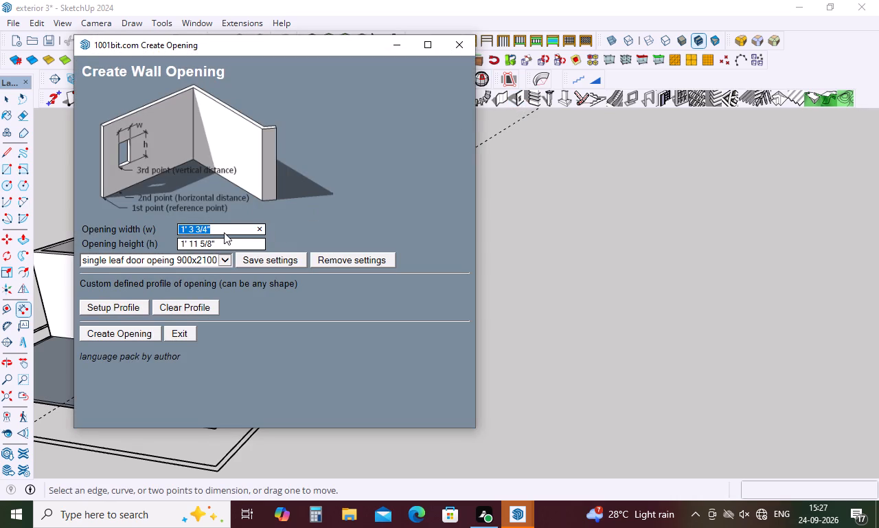
key(BackSpace)
key(3)
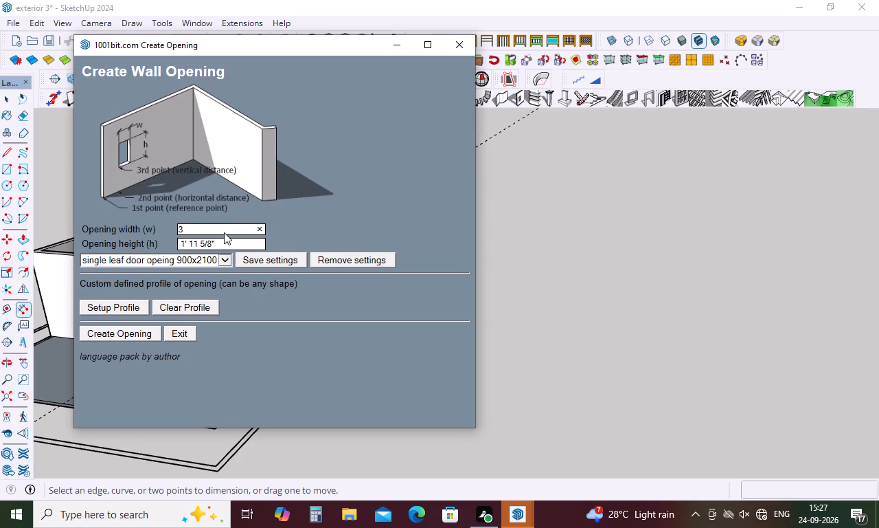
key(apostrophe)
key(Return)
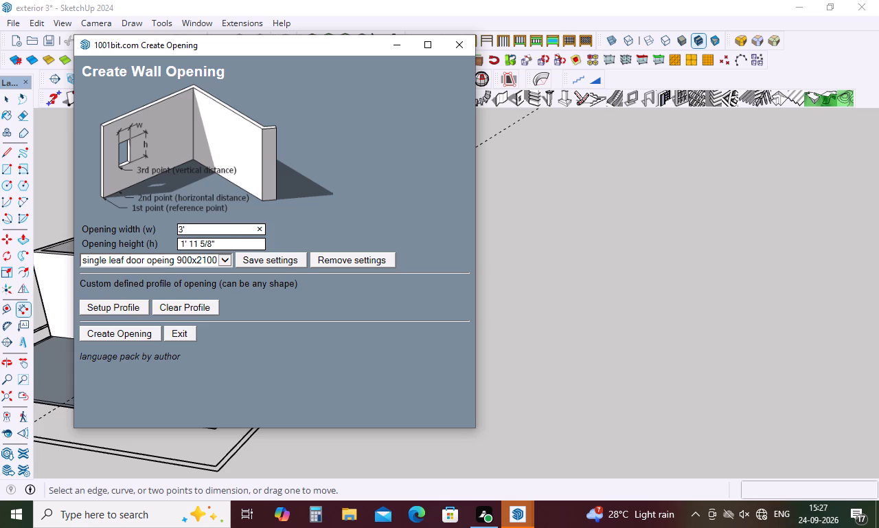
click(225, 241)
key(BackSpace)
text(7')
click(149, 333)
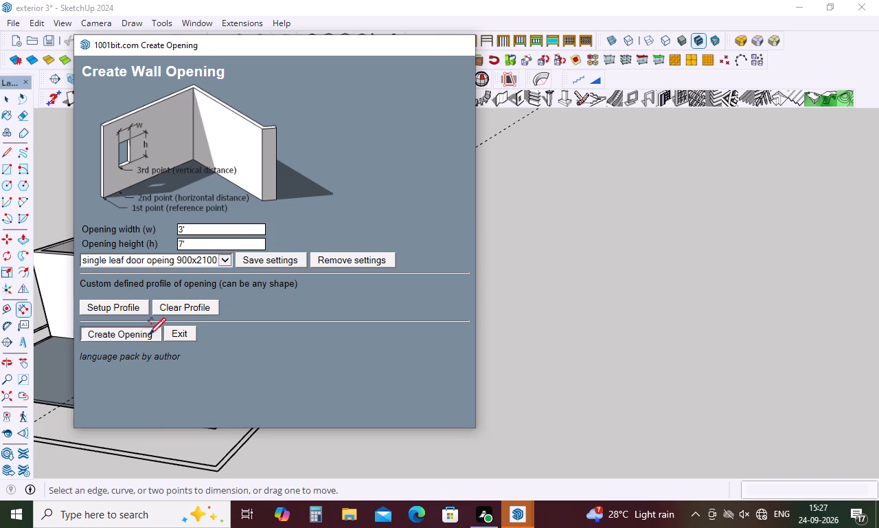
scroll(176, 327, up, 5)
middle_drag(176, 324, 86, 338)
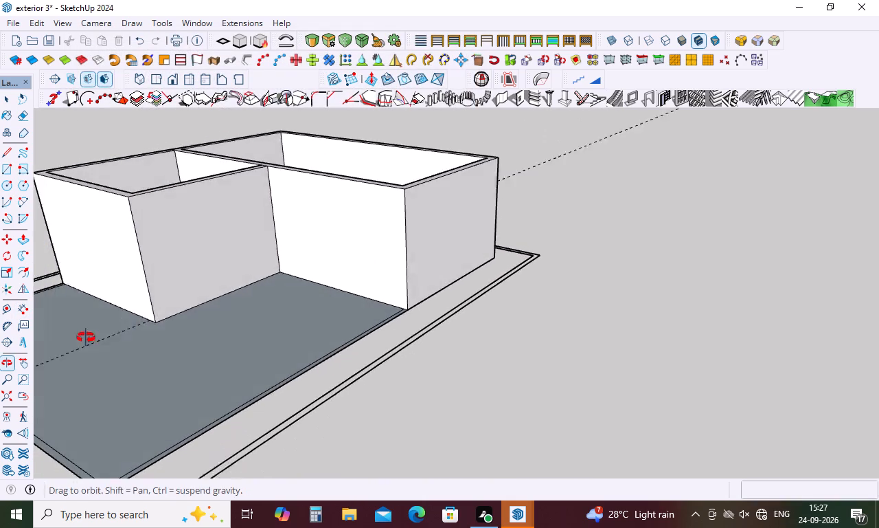
middle_drag(86, 338, 79, 335)
scroll(210, 304, up, 11)
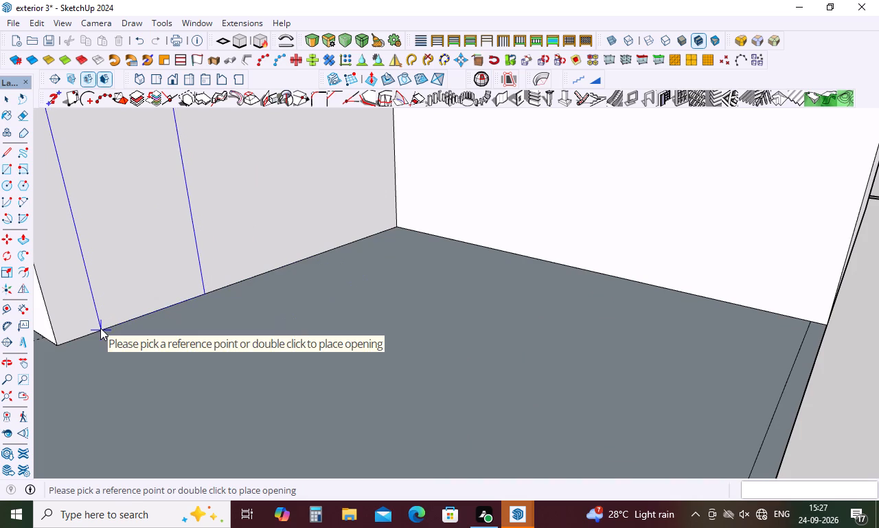
double_click(100, 328)
Make the top step component of the staircase inside the stair room unique.
scroll(183, 291, down, 10)
middle_drag(183, 291, 454, 319)
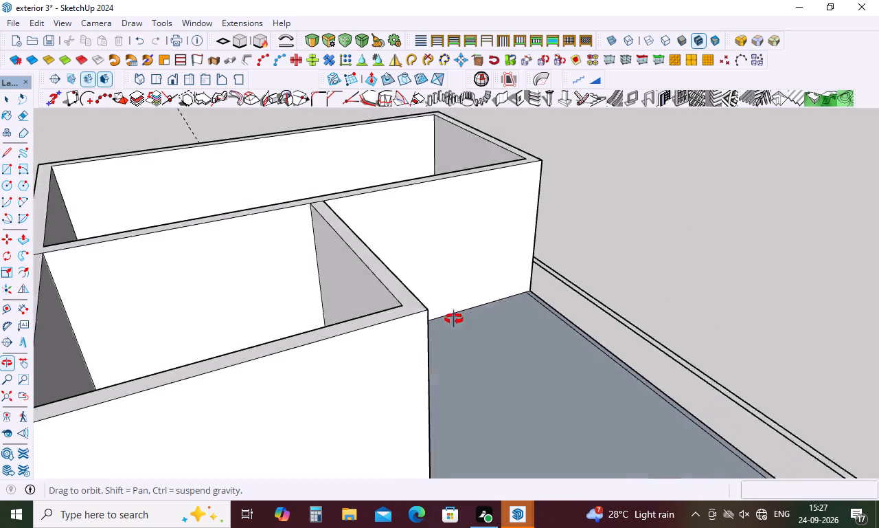
middle_drag(454, 319, 461, 307)
scroll(314, 258, down, 5)
middle_drag(311, 263, 398, 345)
scroll(324, 357, up, 5)
key(space)
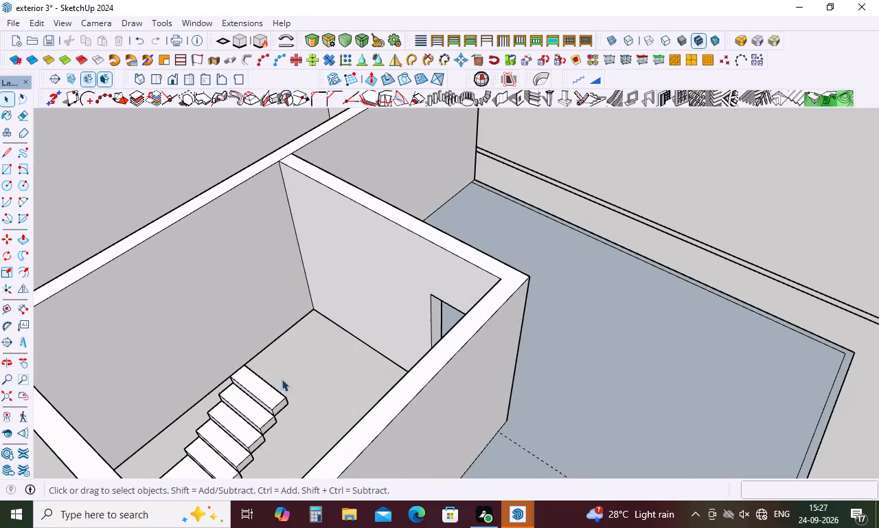
triple_click(269, 392)
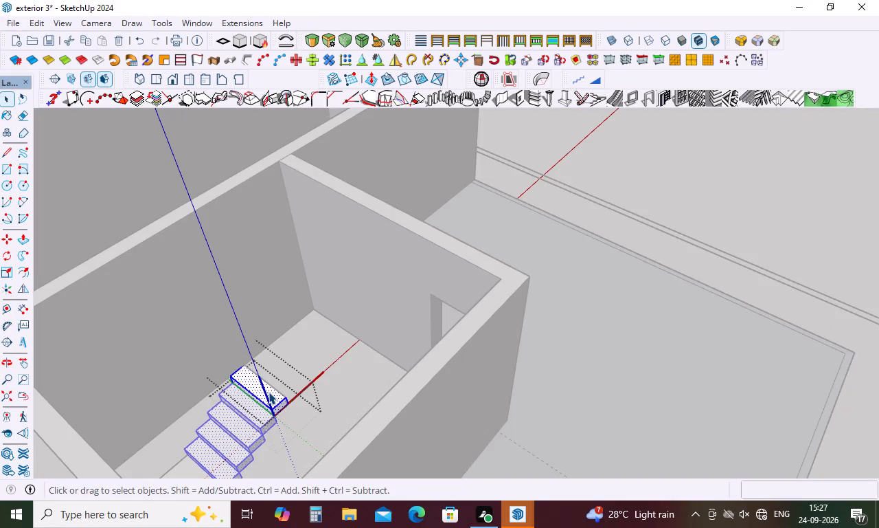
key(Escape)
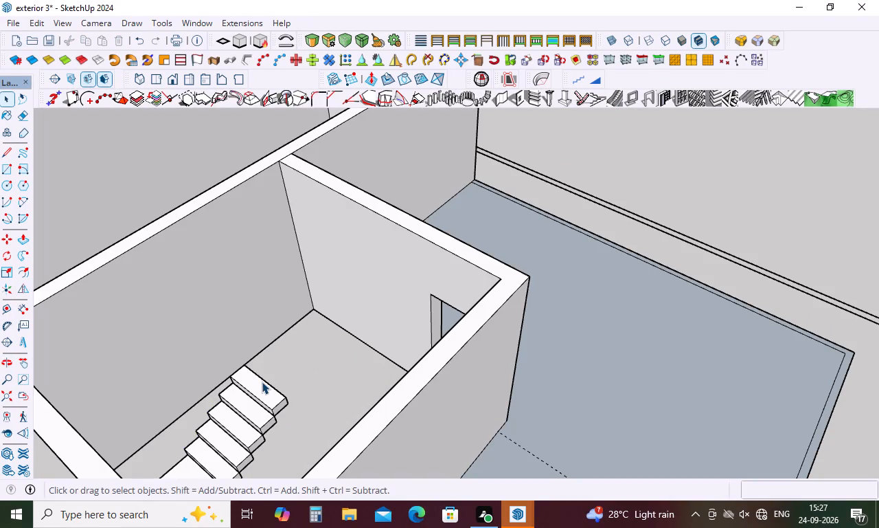
click(262, 382)
click(259, 386)
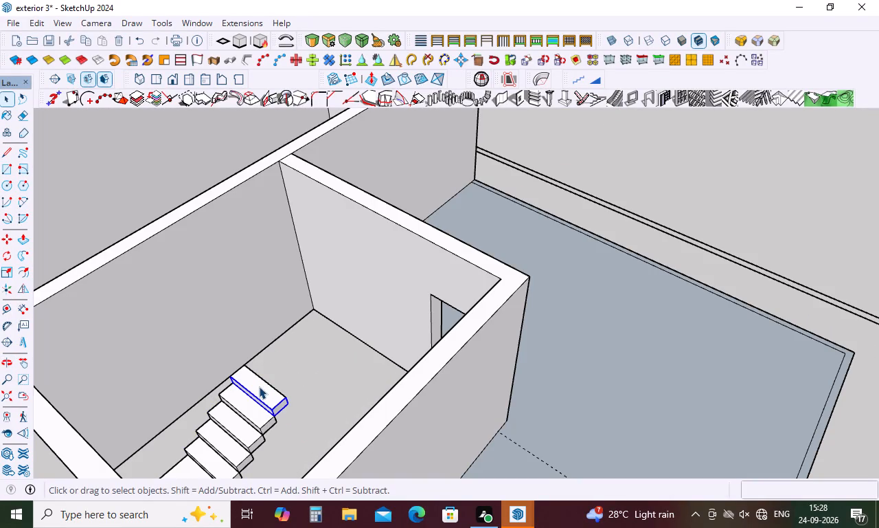
right_click(259, 386)
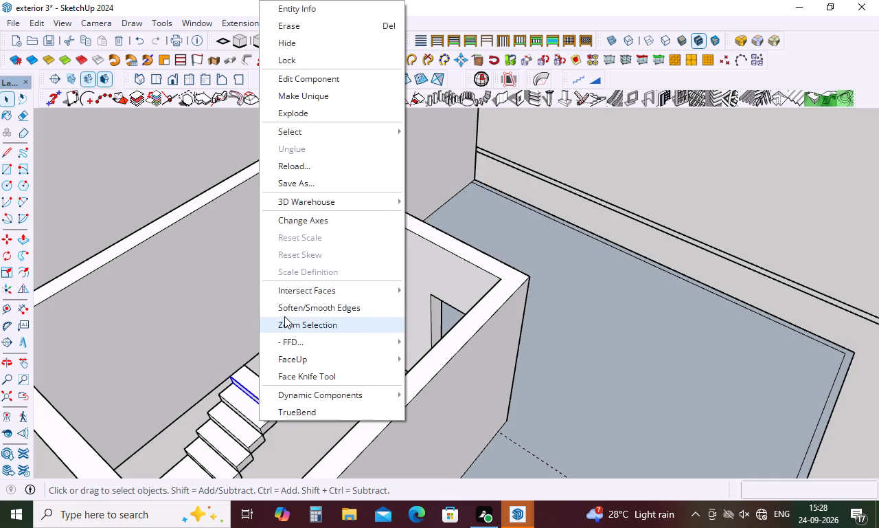
click(321, 101)
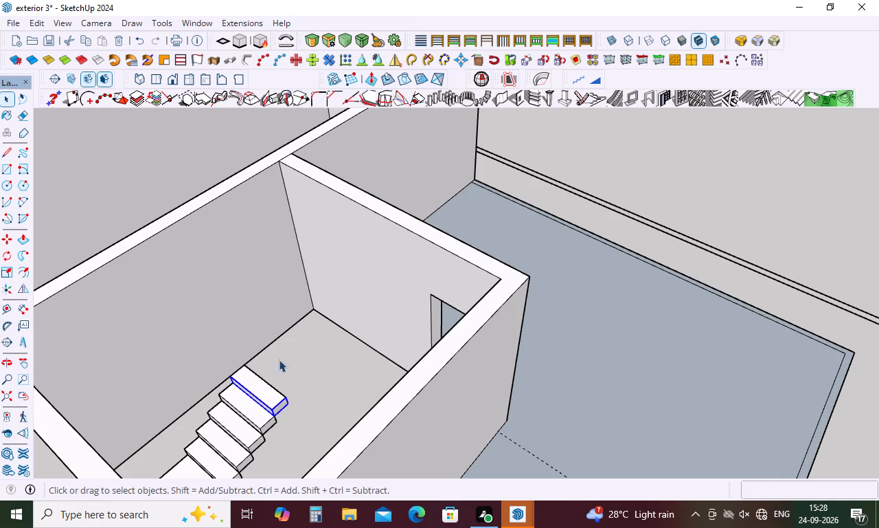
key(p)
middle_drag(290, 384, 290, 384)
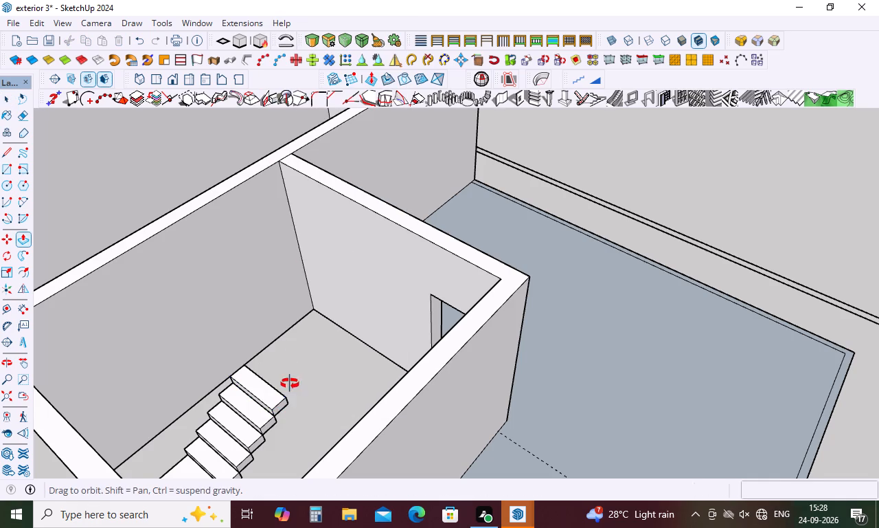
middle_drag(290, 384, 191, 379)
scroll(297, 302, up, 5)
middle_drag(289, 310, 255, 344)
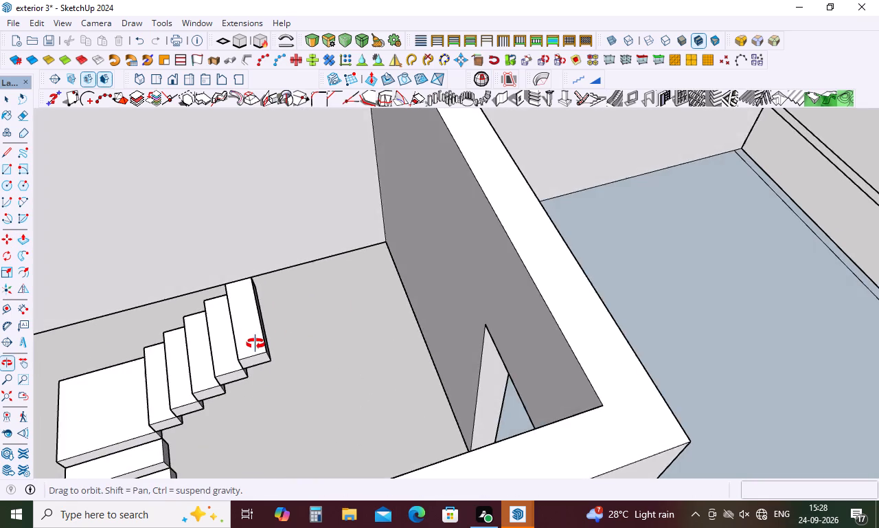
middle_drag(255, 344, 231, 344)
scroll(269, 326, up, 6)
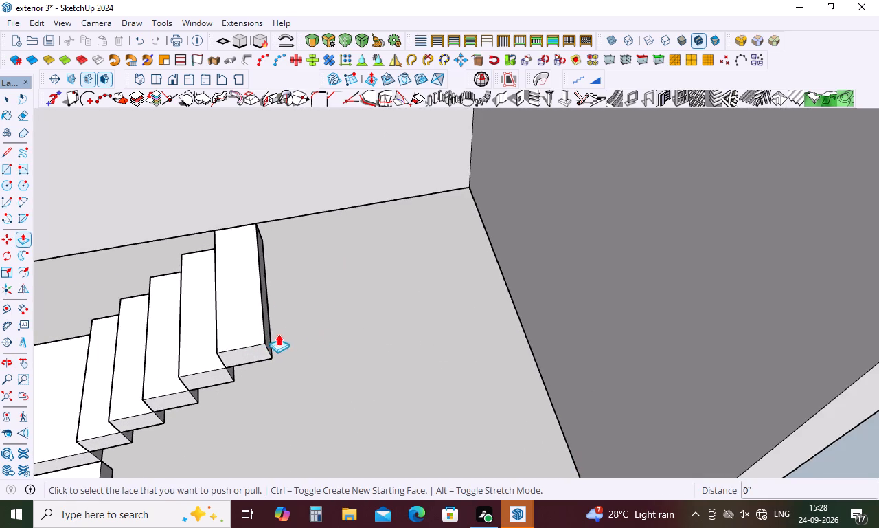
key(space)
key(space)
Move the entire staircase, including all steps and landings, about 1' 5" along the green axis to bring the top step to the slab edge.
click(260, 346)
click(260, 346)
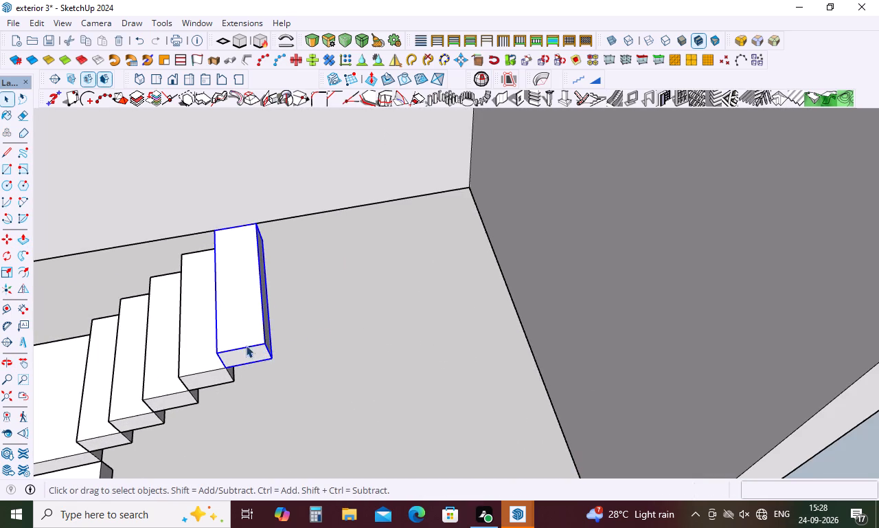
scroll(249, 315, down, 5)
drag(231, 320, 106, 435)
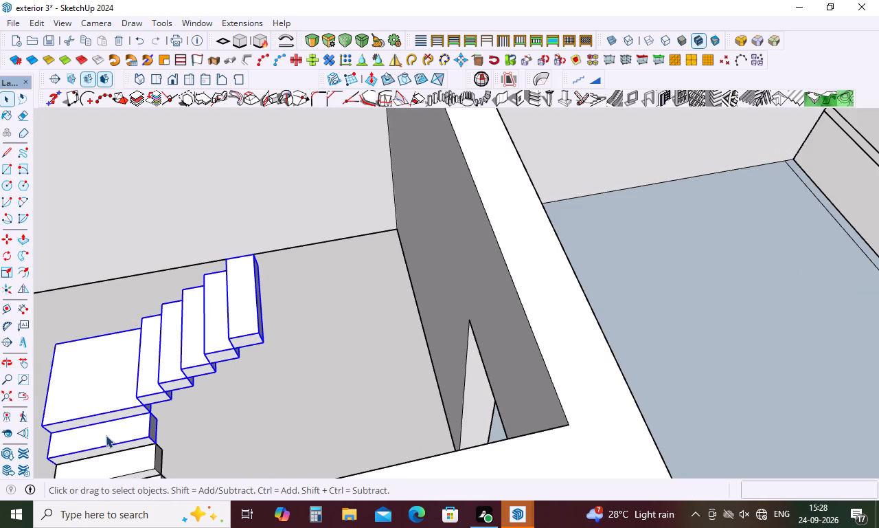
scroll(176, 364, down, 4)
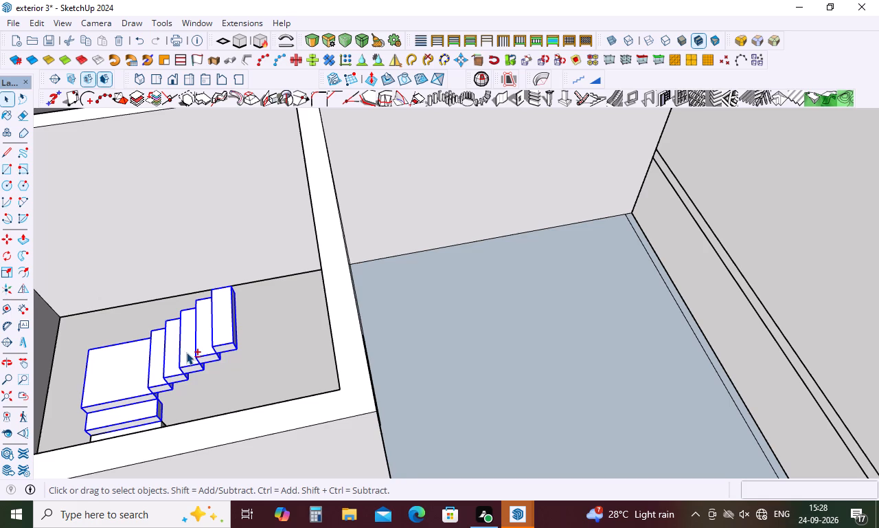
shift+middle_drag(186, 352, 211, 113)
shift+scroll(216, 163, down, 10)
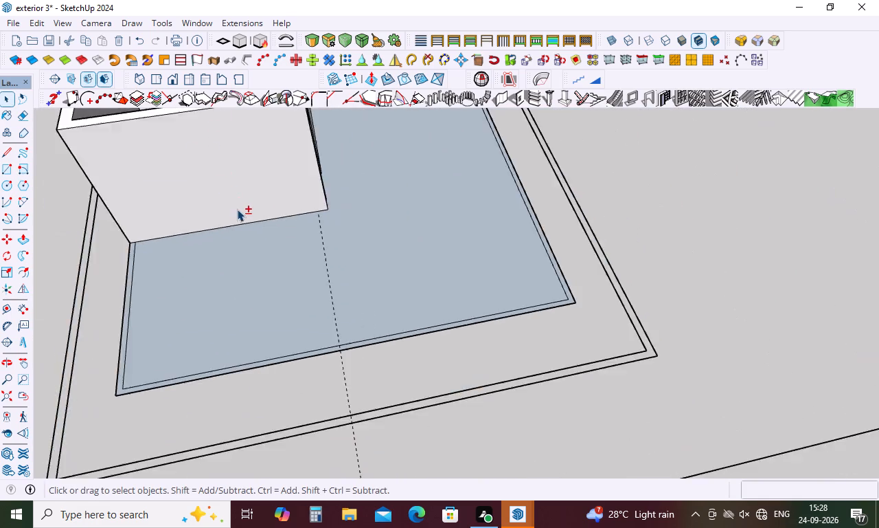
shift+scroll(237, 209, down, 5)
shift+middle_drag(265, 273, 258, 155)
shift+middle_click(258, 155)
shift+middle_click(258, 155)
shift+middle_click(258, 155)
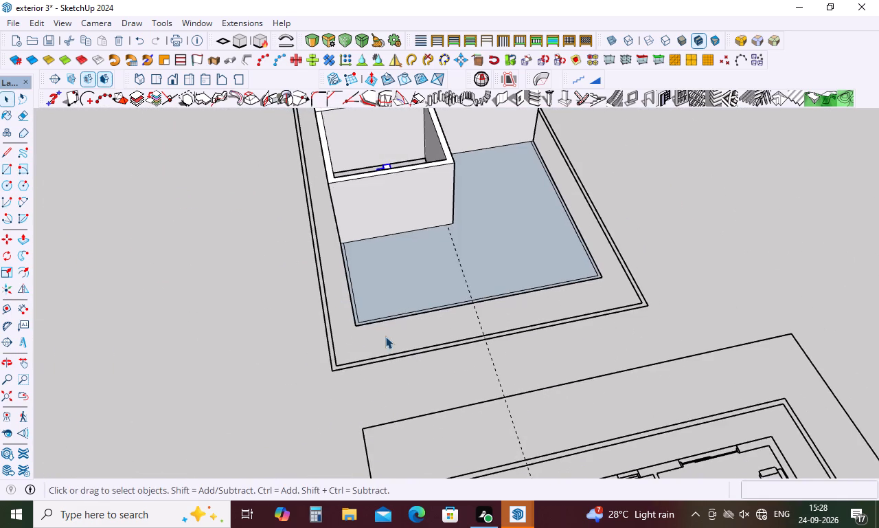
scroll(385, 336, down, 3)
middle_drag(457, 363, 438, 96)
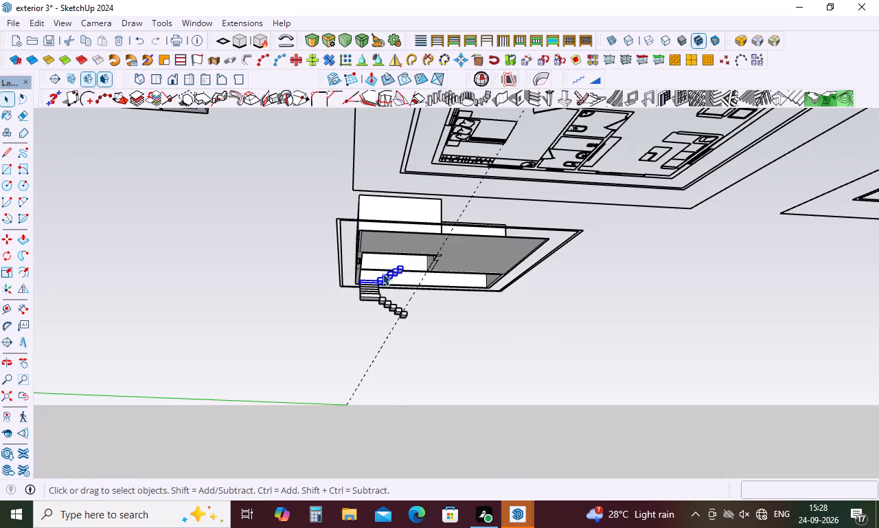
scroll(383, 273, up, 9)
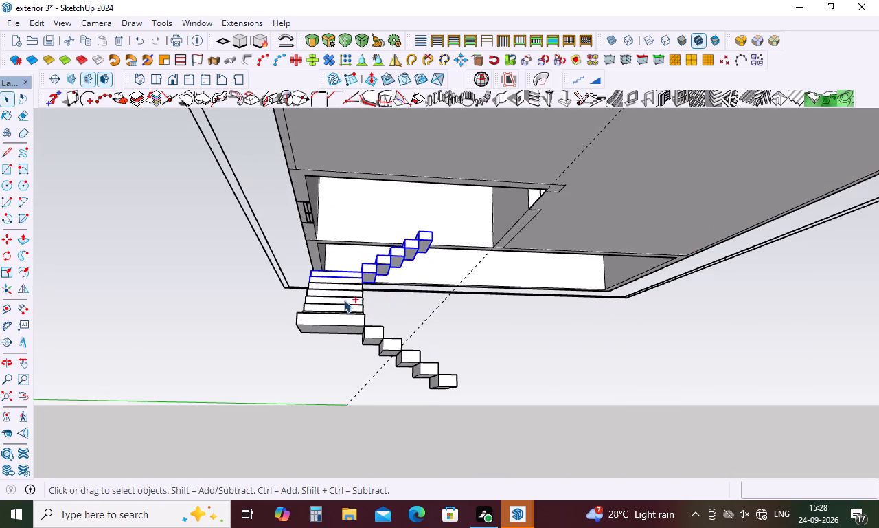
shift+drag(319, 286, 319, 320)
shift+drag(319, 320, 460, 434)
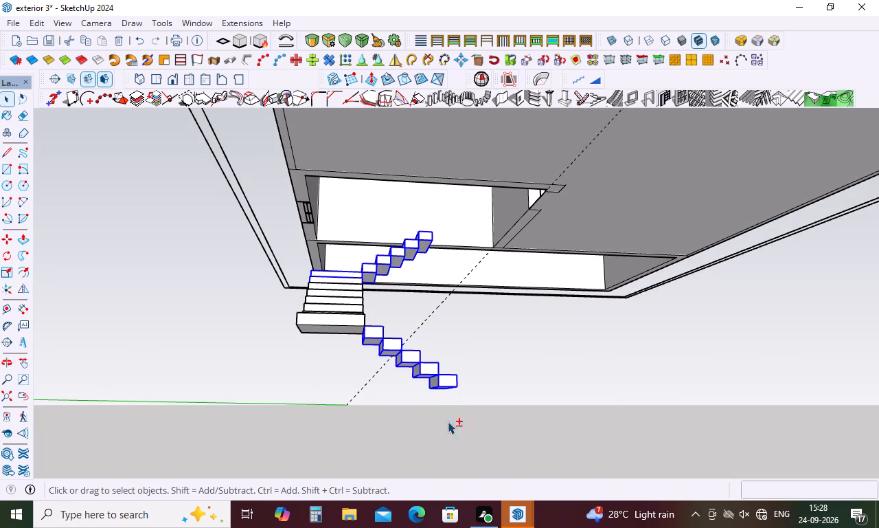
shift+scroll(354, 294, up, 5)
shift+click(328, 348)
shift+middle_drag(337, 320, 328, 390)
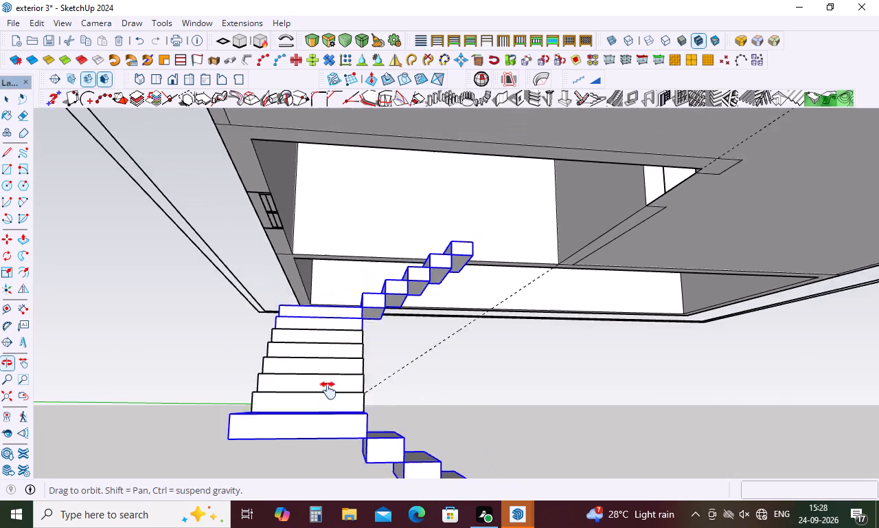
shift+middle_drag(328, 390, 328, 393)
shift+click(324, 411)
shift+click(328, 390)
shift+click(328, 382)
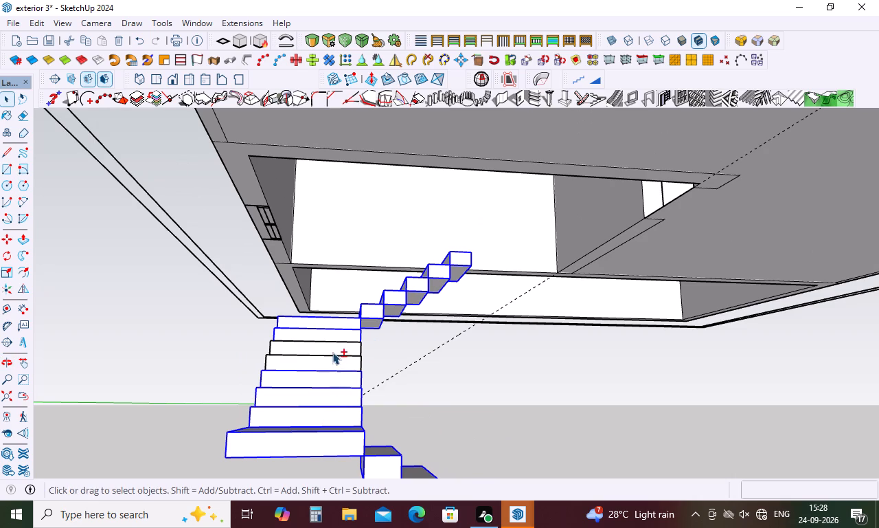
shift+click(332, 352)
shift+click(332, 360)
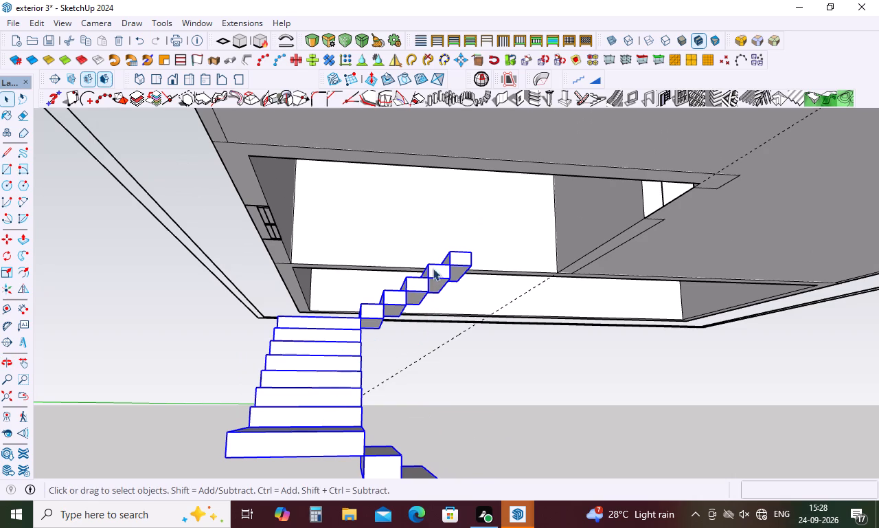
key(m)
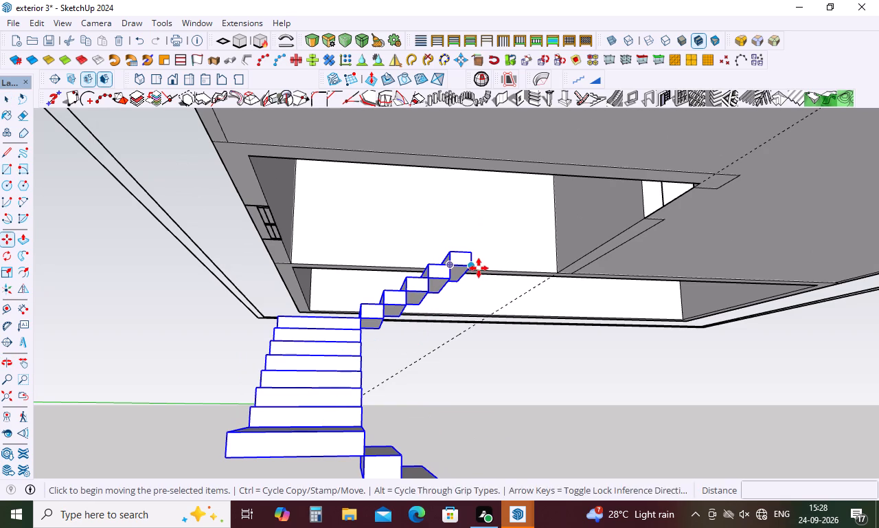
scroll(470, 300, down, 1)
scroll(470, 298, up, 10)
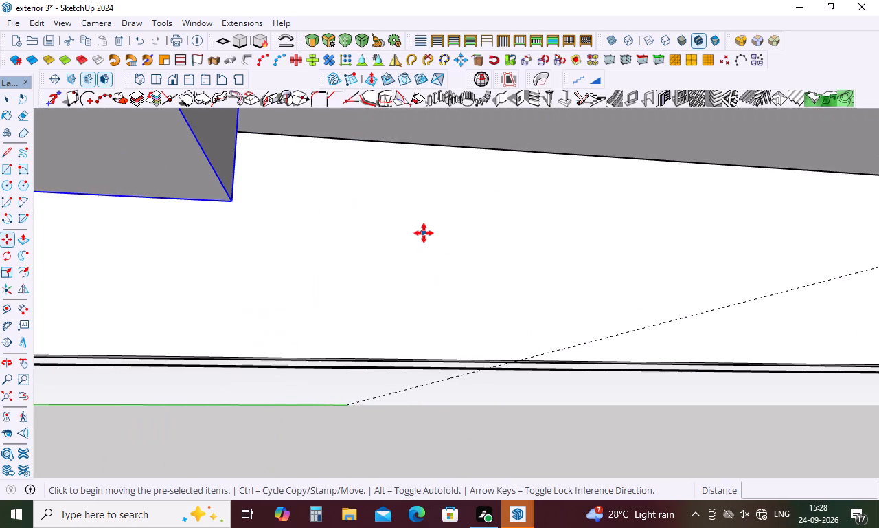
scroll(424, 233, down, 2)
click(358, 222)
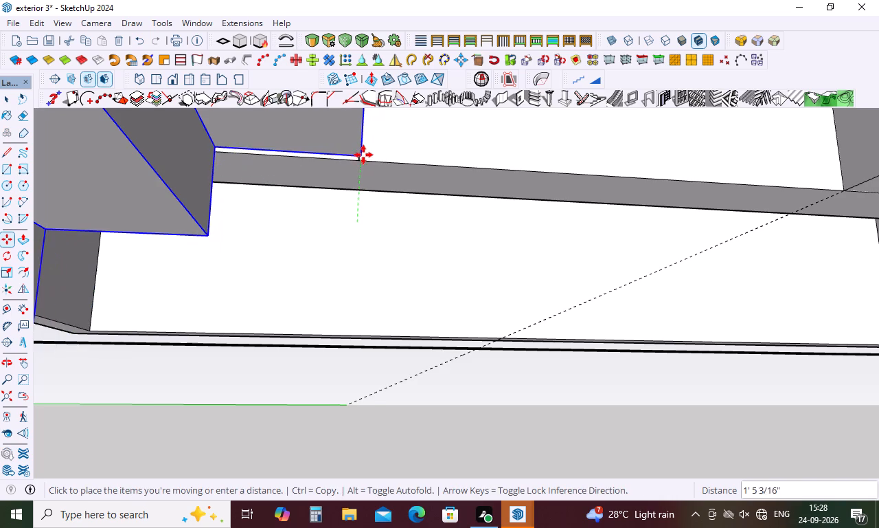
click(365, 160)
scroll(448, 267, down, 5)
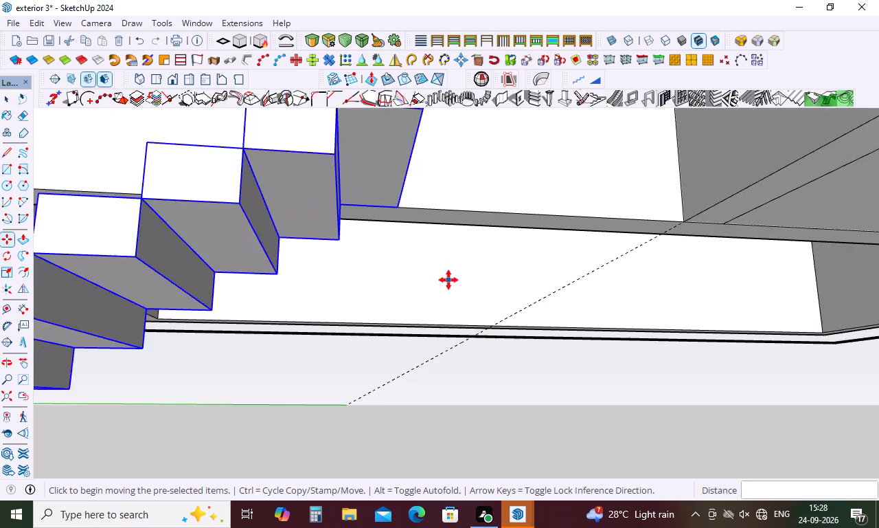
scroll(448, 280, down, 5)
key(space)
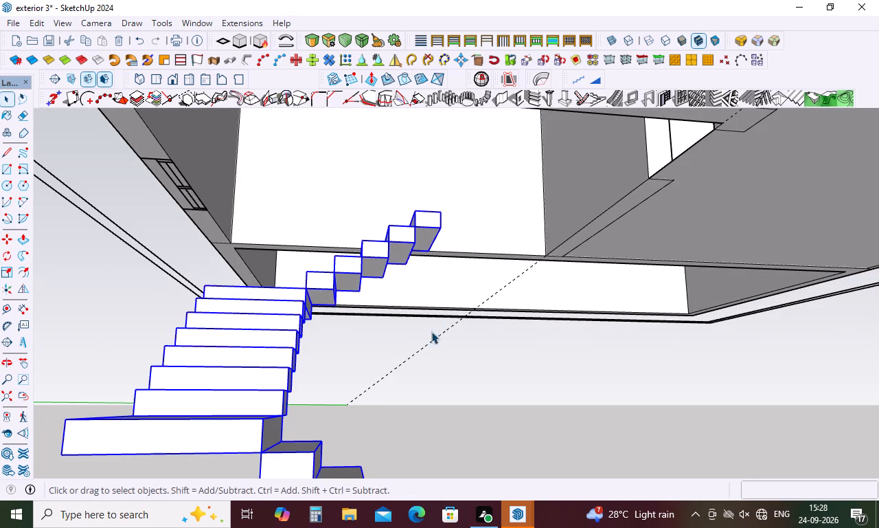
click(440, 382)
Extend the open end of the top step by 5' towards the stair room's terrace door wall to form an upper landing.
click(438, 235)
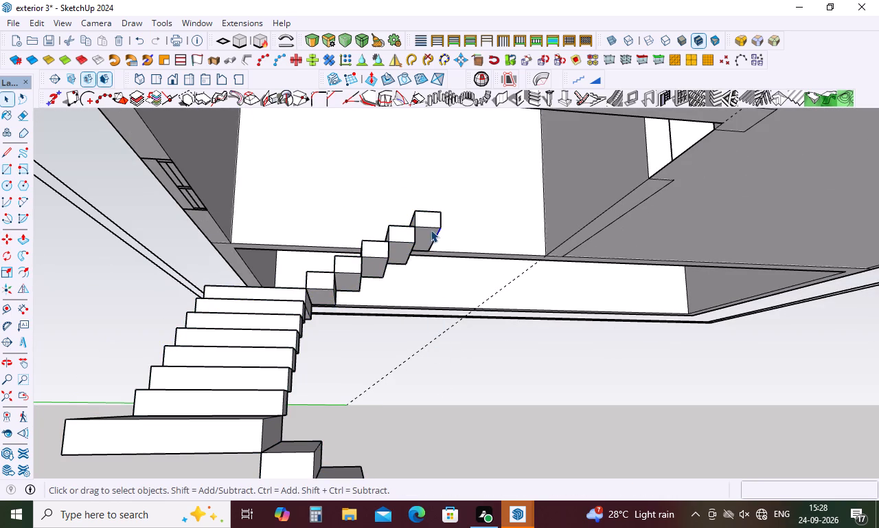
double_click(431, 230)
key(o)
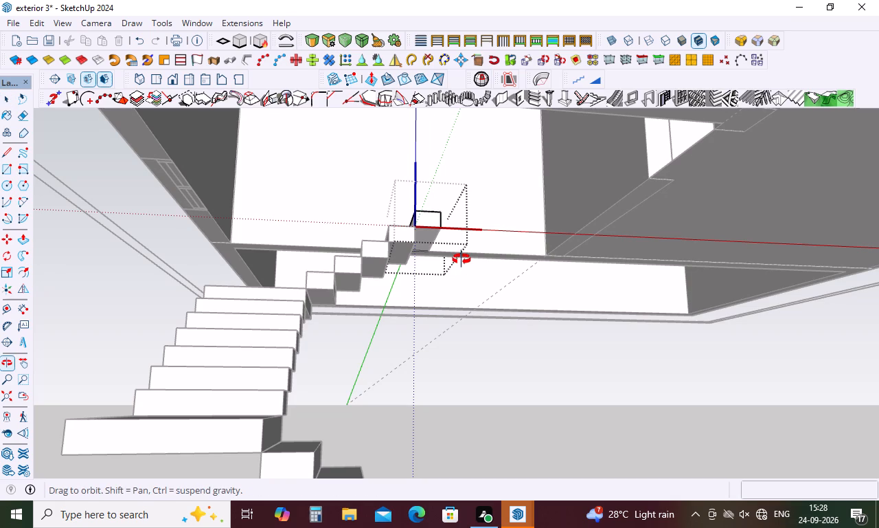
key(BackSpace)
key(p)
middle_drag(464, 256, 380, 277)
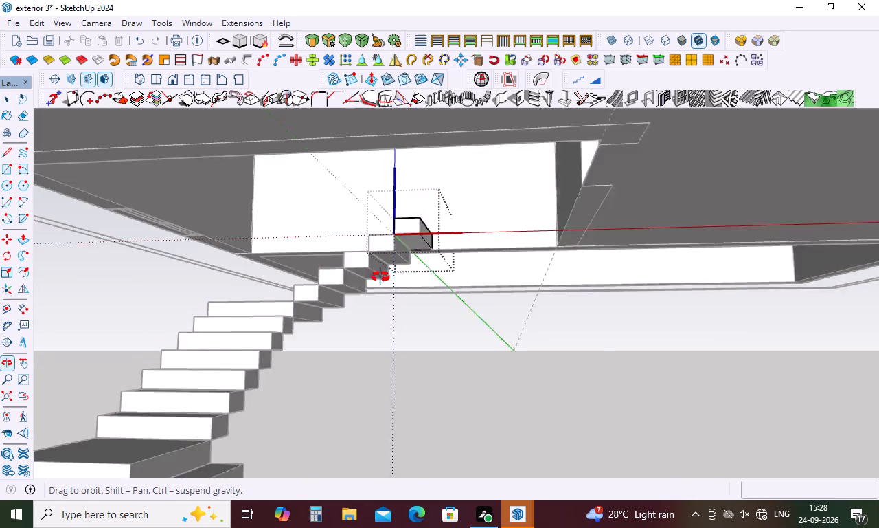
middle_drag(380, 277, 358, 277)
scroll(429, 241, up, 2)
click(429, 241)
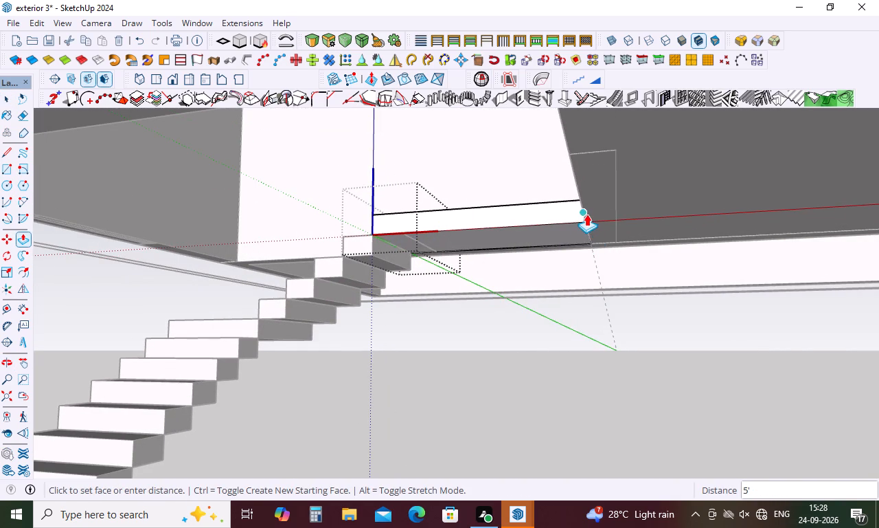
click(586, 214)
Extend the long front face of the upper landing by 9' 6" to the stair room's outer front wall.
scroll(513, 221, down, 5)
middle_drag(513, 221, 551, 304)
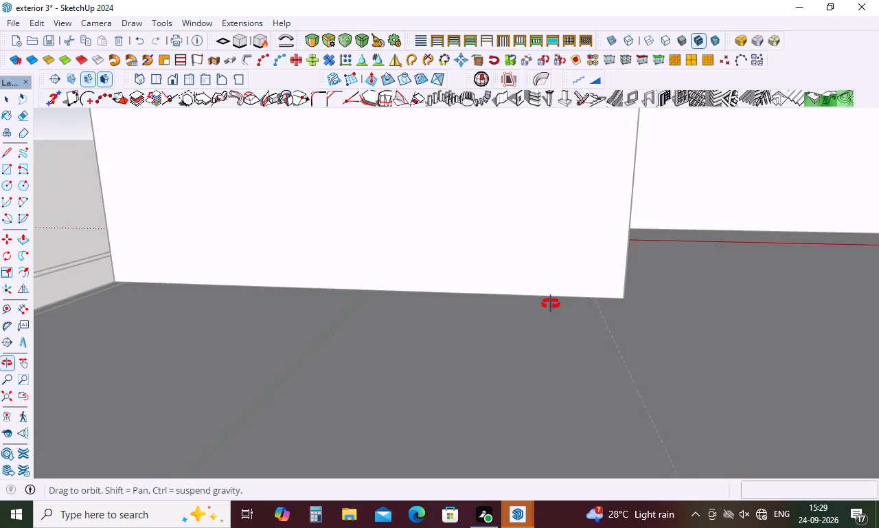
middle_drag(551, 304, 565, 306)
scroll(555, 273, down, 5)
middle_drag(546, 243, 543, 415)
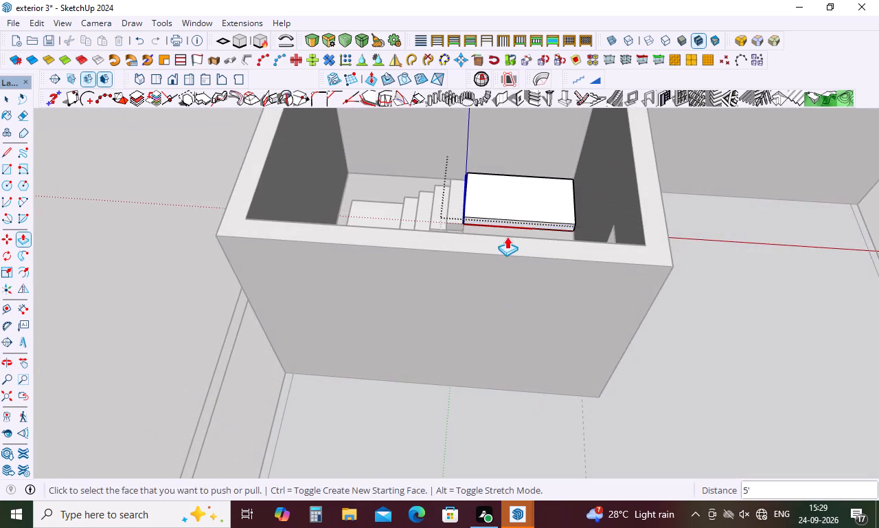
middle_drag(507, 236, 507, 291)
scroll(536, 219, up, 5)
click(533, 226)
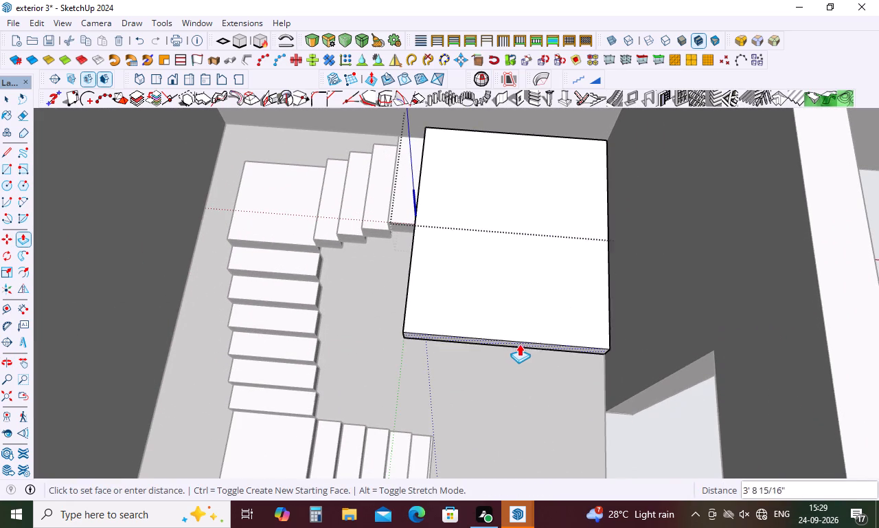
scroll(518, 338, down, 10)
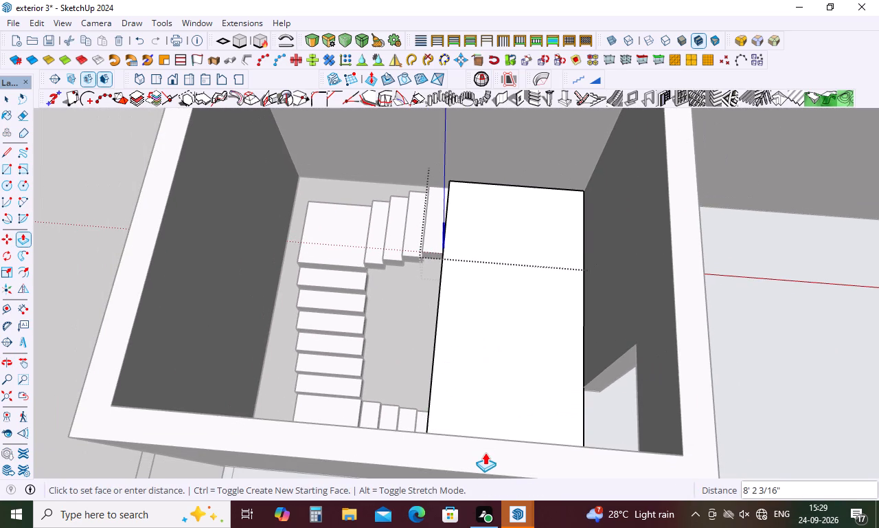
middle_drag(485, 452, 505, 171)
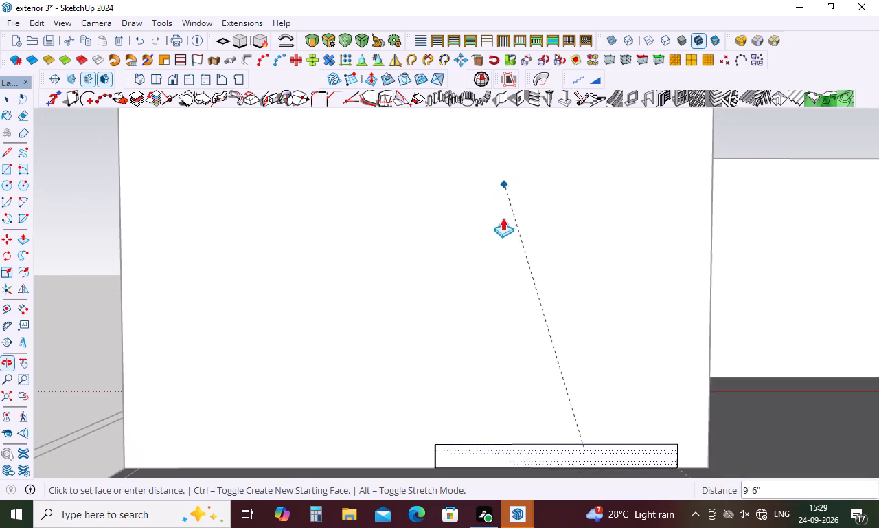
click(492, 422)
scroll(505, 291, down, 4)
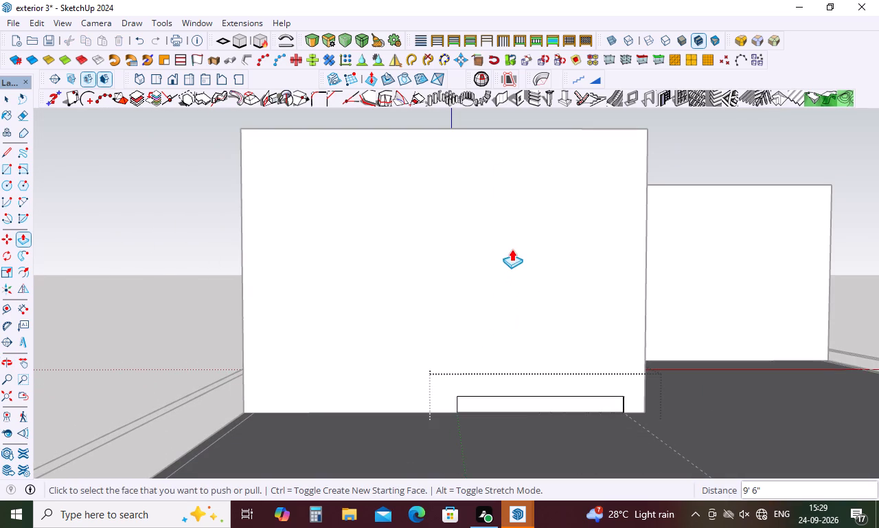
key(space)
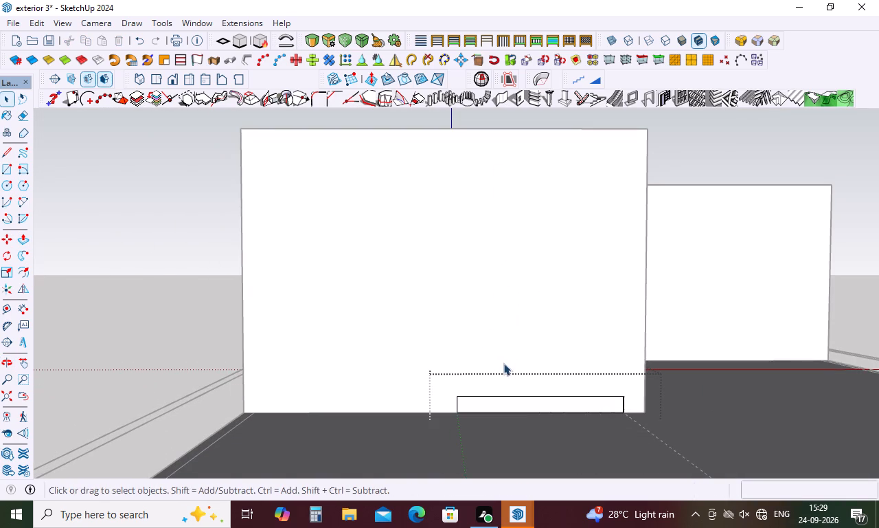
Push the upper landing's front face back 1' 3 3/16" from the outer face of the stair room's front wall.
key(p)
click(510, 406)
click(507, 398)
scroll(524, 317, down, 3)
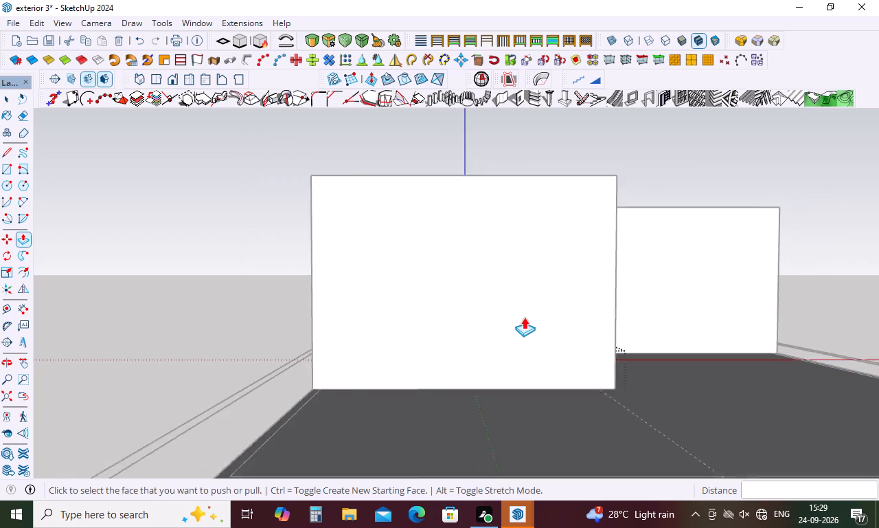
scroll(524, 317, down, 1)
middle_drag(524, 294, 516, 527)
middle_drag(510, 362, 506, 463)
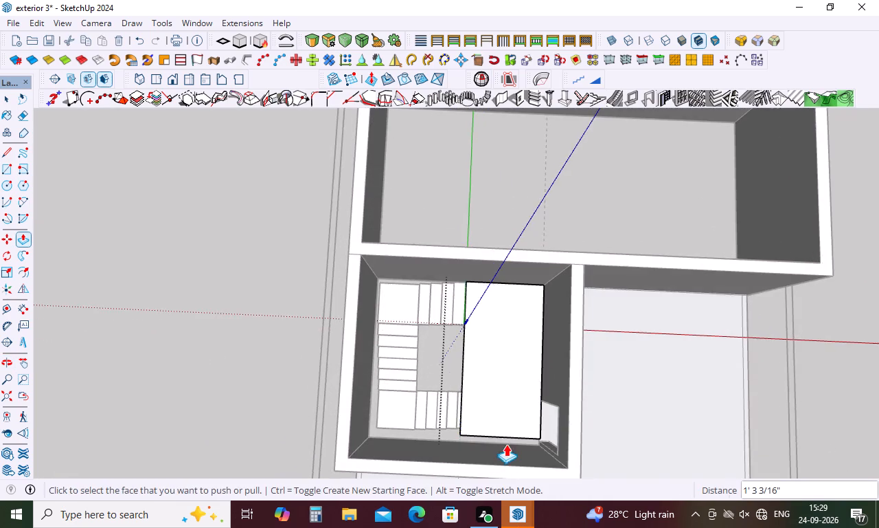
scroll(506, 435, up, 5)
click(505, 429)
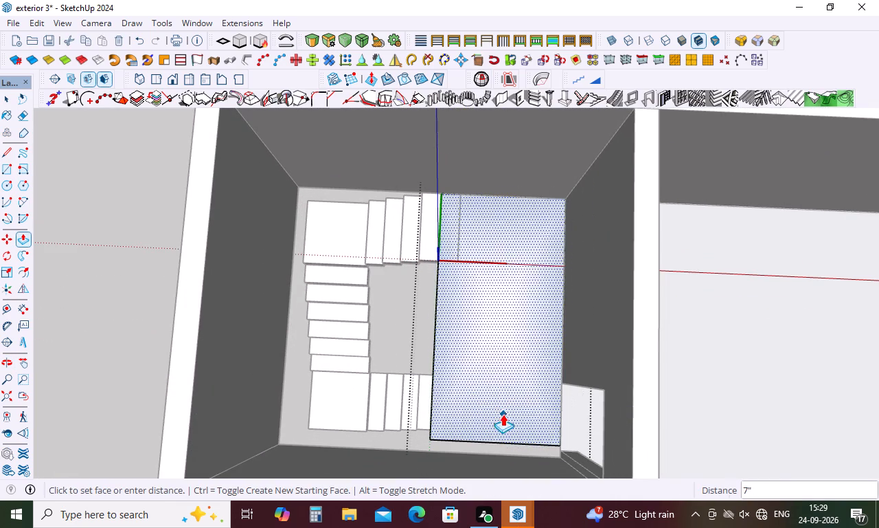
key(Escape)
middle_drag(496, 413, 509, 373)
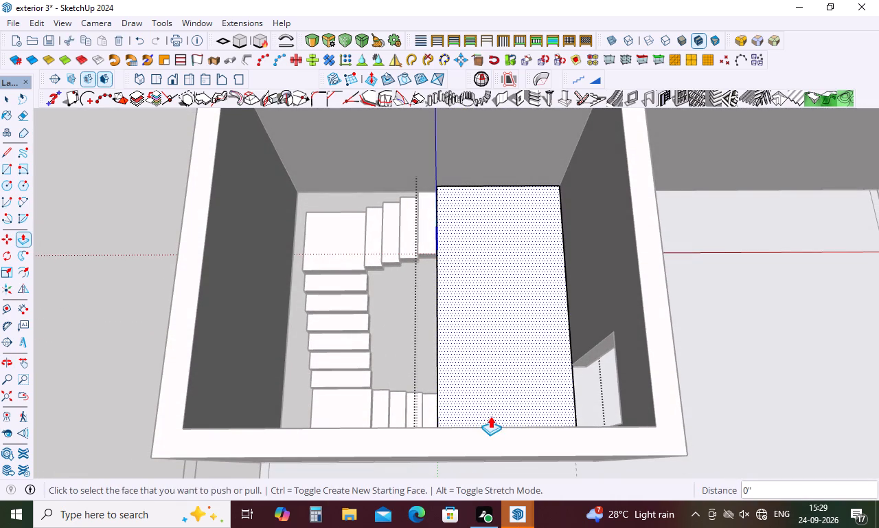
Extend the upper landing's short front face by 6 3/16" to meet the inner face of the stair room's wall.
middle_drag(490, 408, 598, 421)
scroll(553, 416, up, 7)
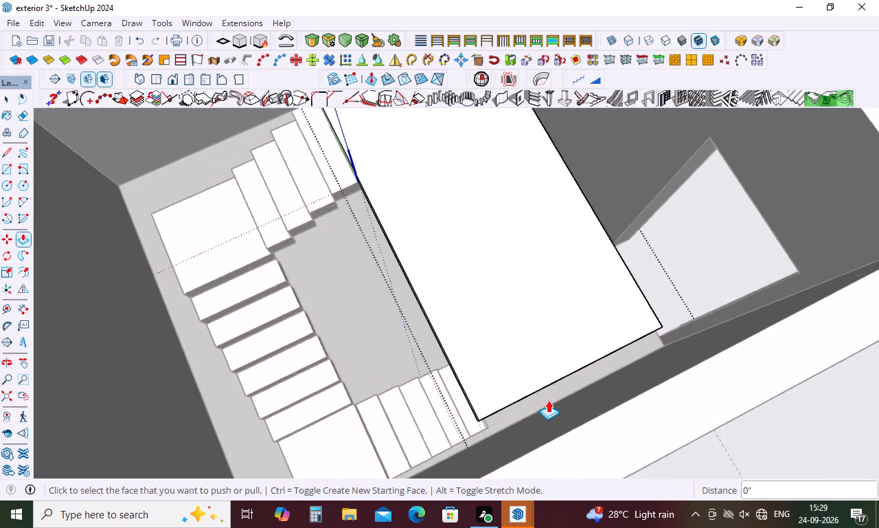
scroll(548, 400, up, 7)
middle_drag(543, 383, 543, 393)
scroll(510, 406, up, 4)
middle_drag(505, 387, 610, 353)
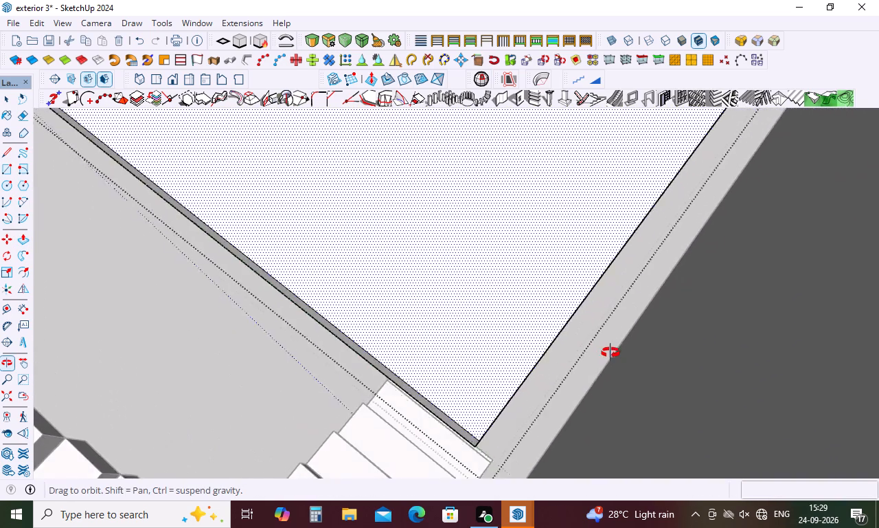
middle_drag(610, 353, 613, 341)
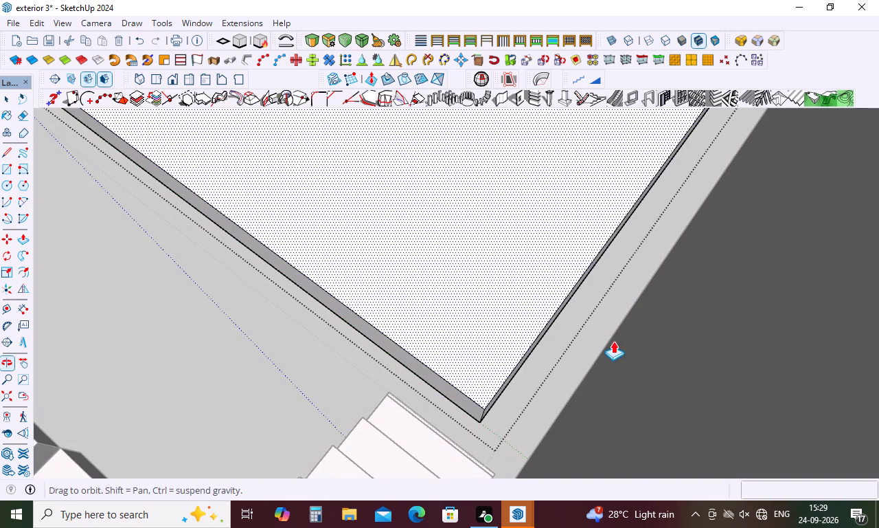
key(p)
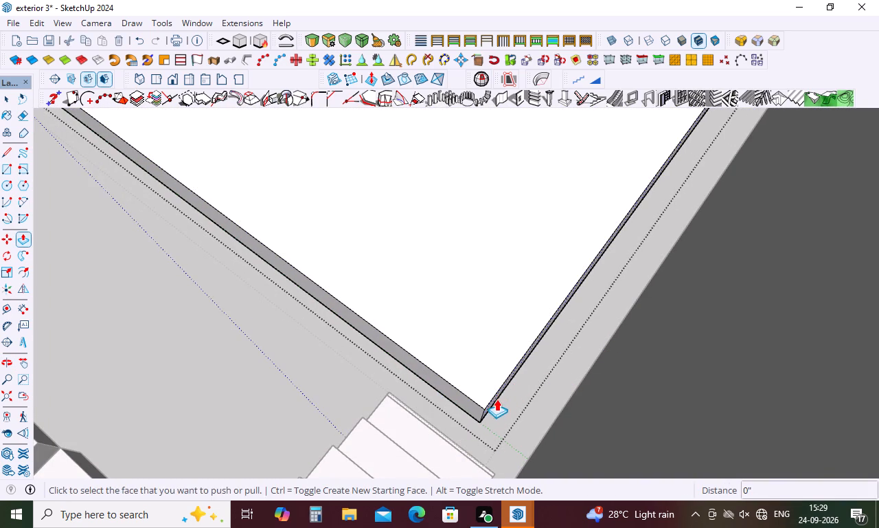
click(494, 401)
middle_drag(527, 401, 624, 408)
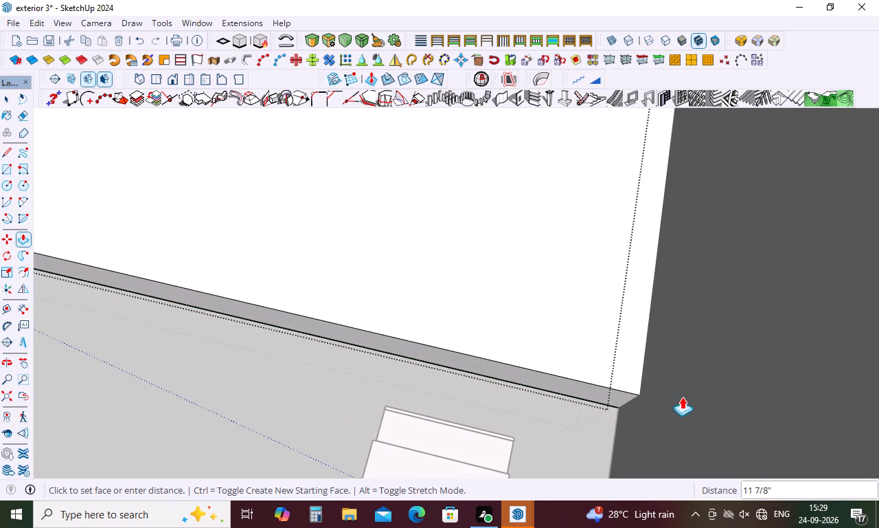
click(637, 396)
Close the upper landing's group and return to the whole model.
scroll(521, 317, down, 13)
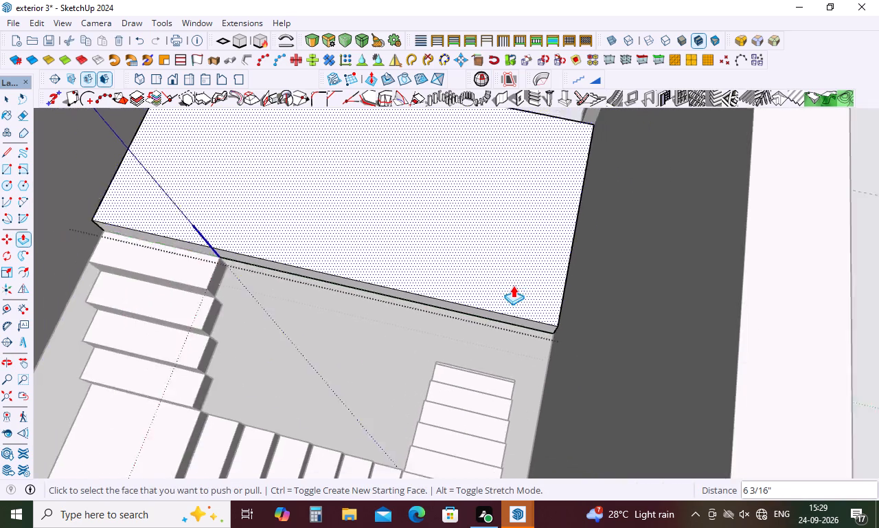
scroll(513, 285, down, 5)
middle_drag(504, 322, 223, 269)
middle_drag(223, 269, 212, 289)
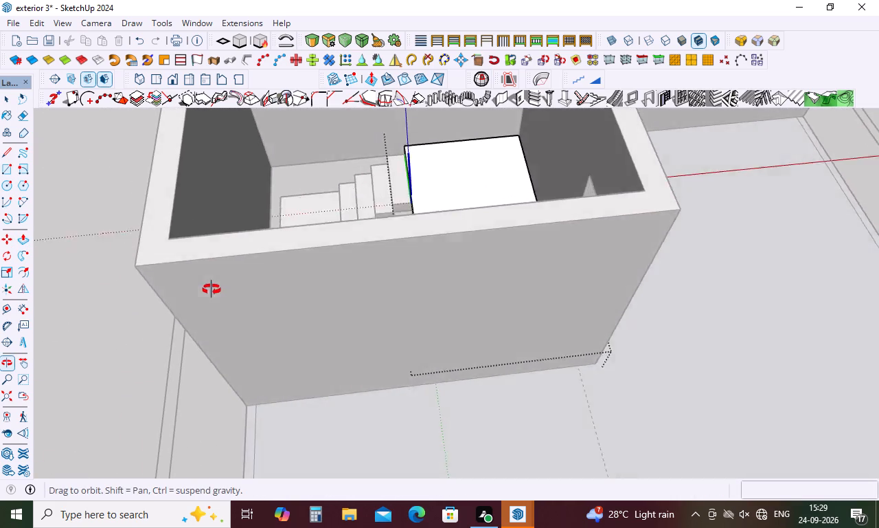
middle_drag(212, 289, 52, 326)
middle_click(48, 325)
middle_drag(438, 254, 329, 294)
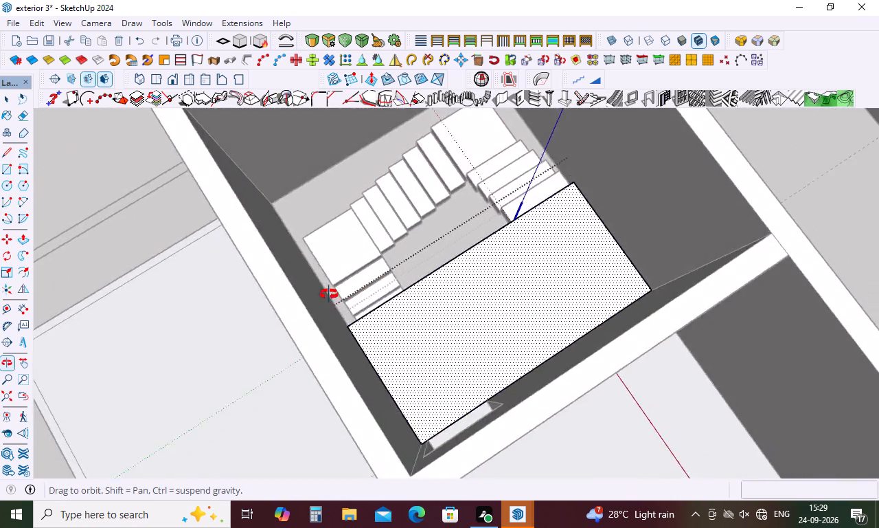
middle_drag(329, 294, 216, 229)
middle_drag(380, 252, 363, 307)
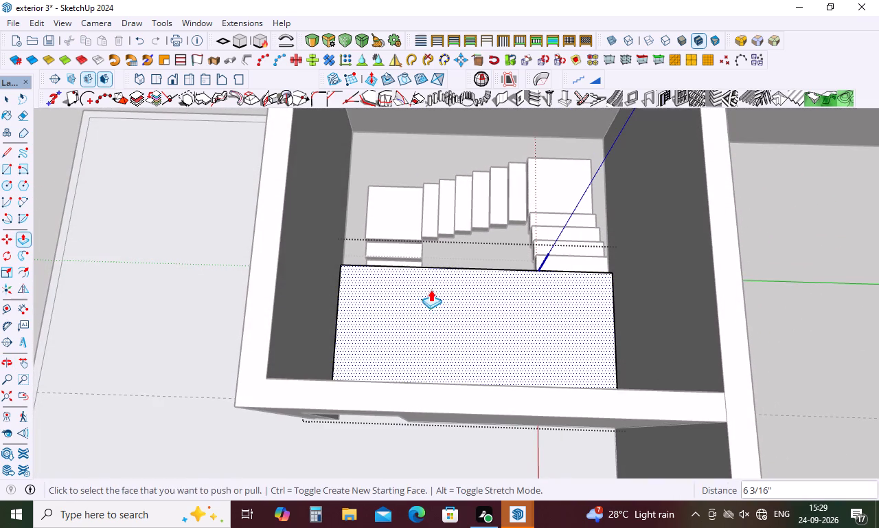
key(space)
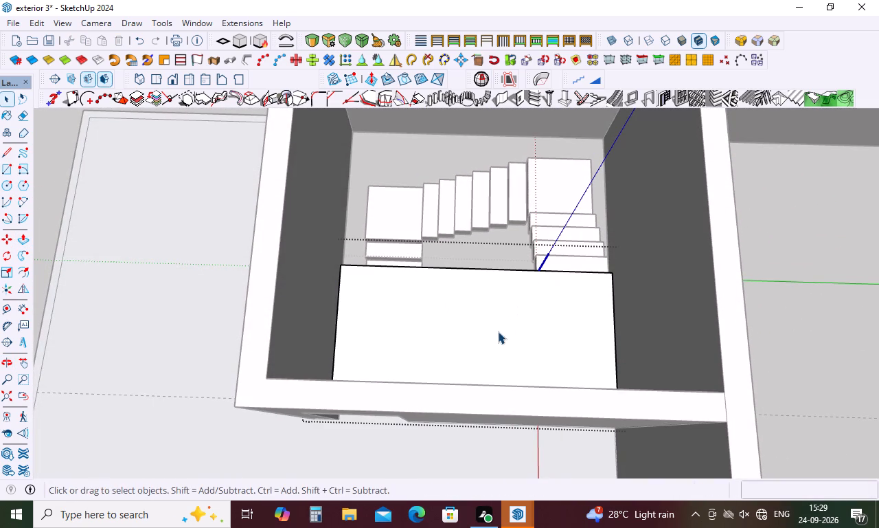
key(l)
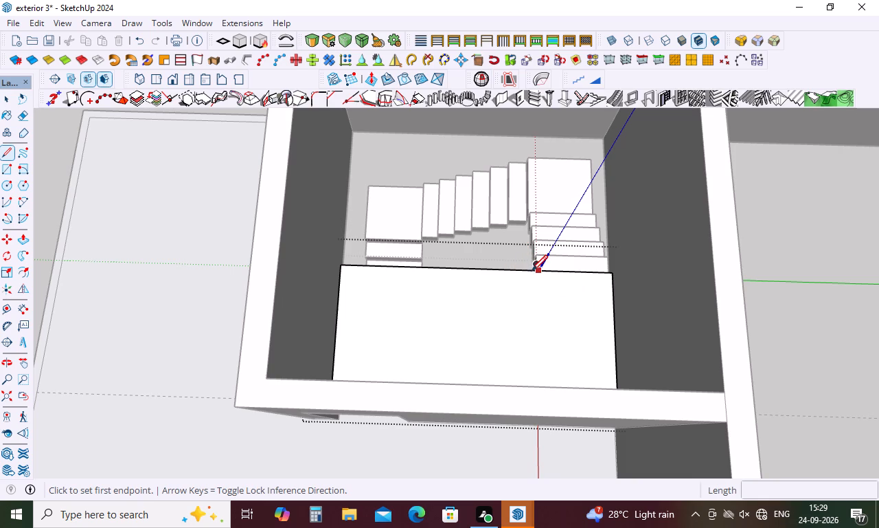
scroll(480, 230, down, 4)
middle_drag(479, 230, 481, 181)
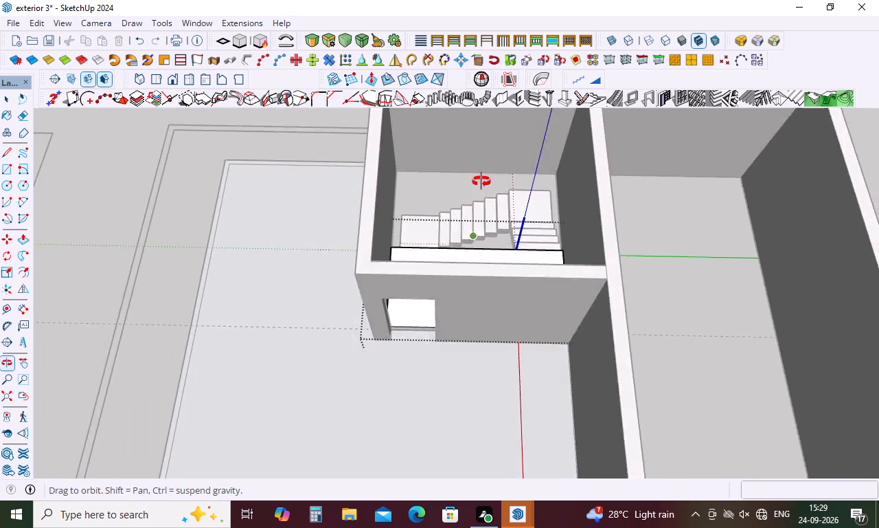
middle_drag(481, 181, 494, 100)
middle_drag(453, 246, 661, 168)
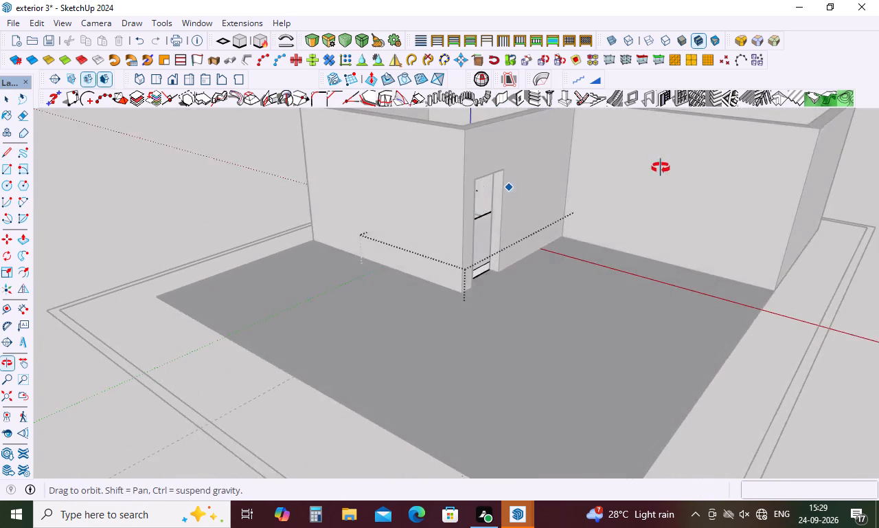
middle_drag(661, 168, 662, 167)
middle_click(662, 167)
middle_drag(507, 277, 652, 218)
key(space)
click(523, 386)
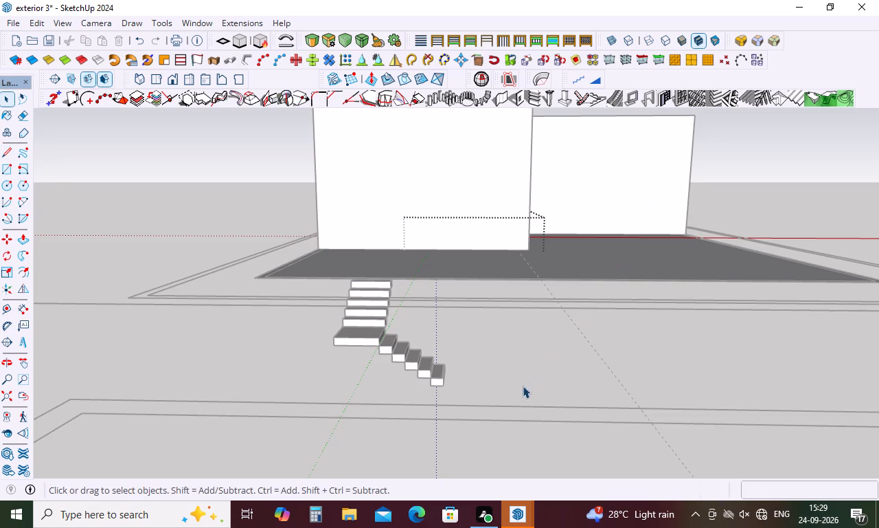
Erase the seam edges on the wall tops where the stair room's two side walls meet the long shared wall.
scroll(456, 269, down, 9)
middle_drag(456, 289, 361, 332)
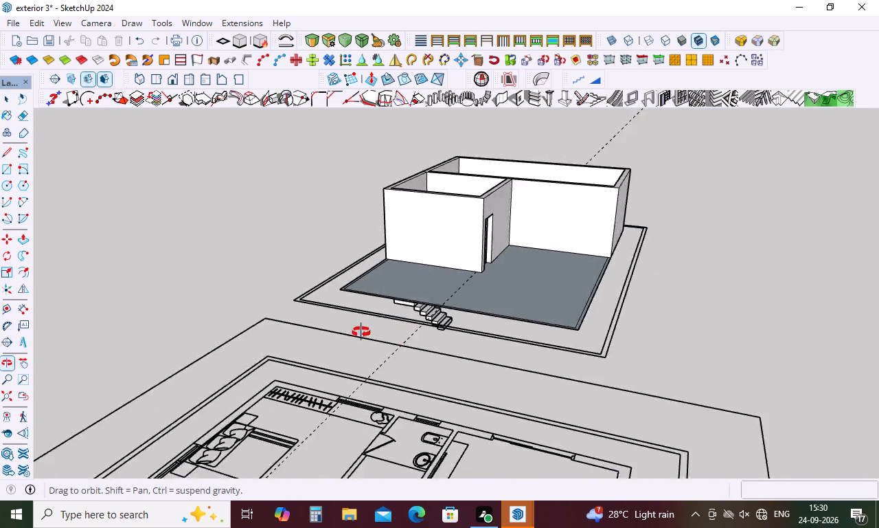
middle_drag(361, 332, 458, 397)
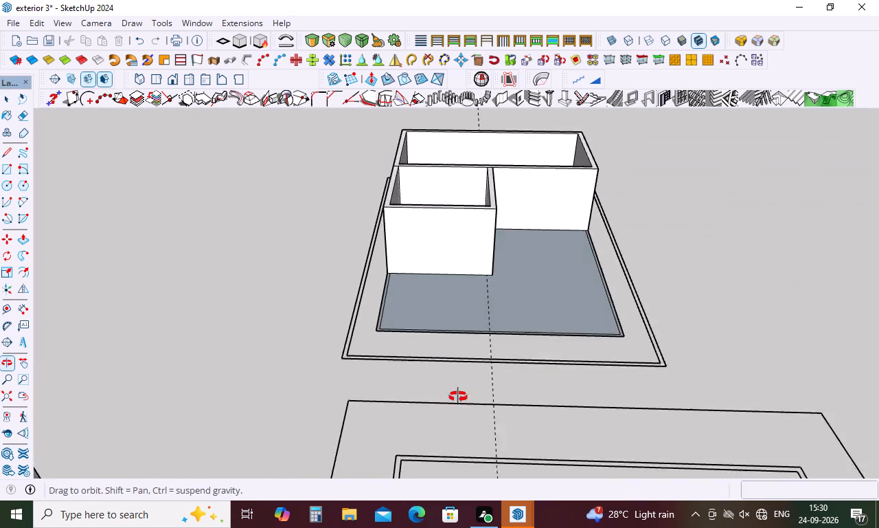
middle_drag(458, 397, 363, 432)
scroll(446, 154, up, 3)
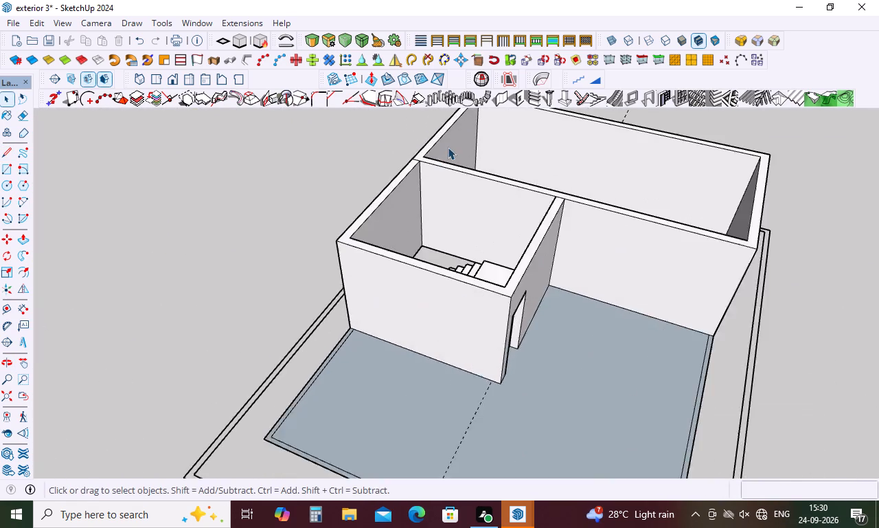
scroll(448, 147, up, 2)
middle_drag(431, 141, 437, 205)
key(Escape)
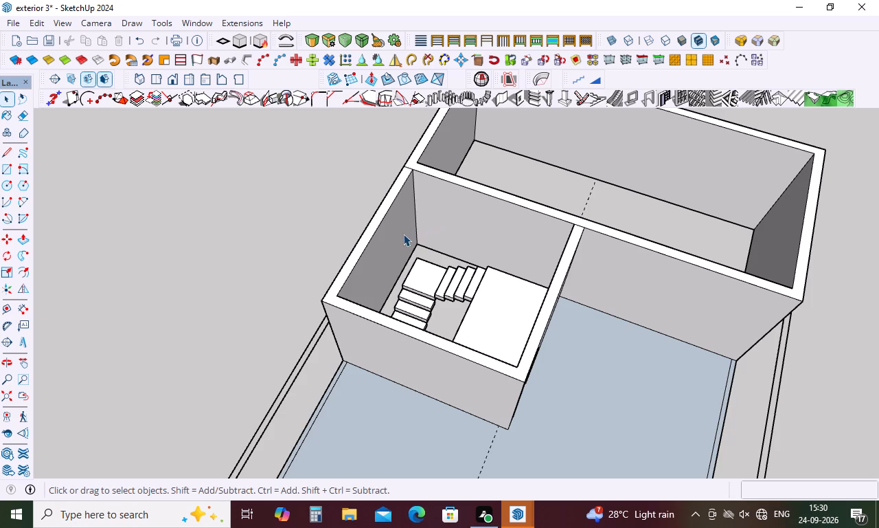
key(e)
scroll(413, 157, up, 5)
click(405, 181)
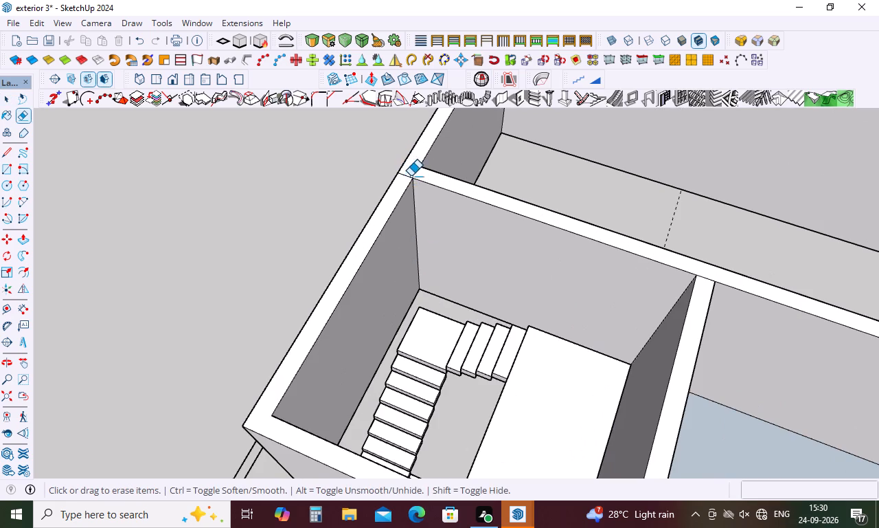
click(411, 176)
scroll(457, 170, down, 5)
scroll(591, 230, up, 4)
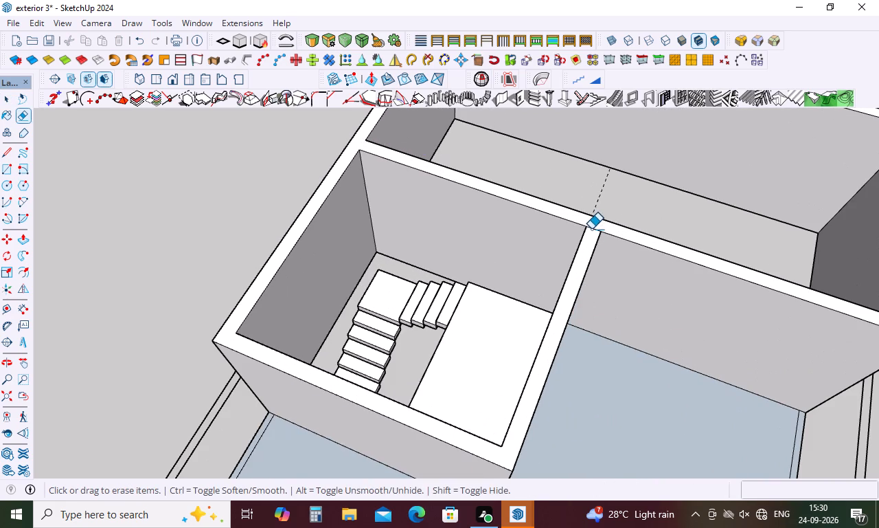
click(593, 230)
Examine the reference image, the two-storey house model and the floor plans to compare them with the new stair room level.
scroll(537, 270, down, 9)
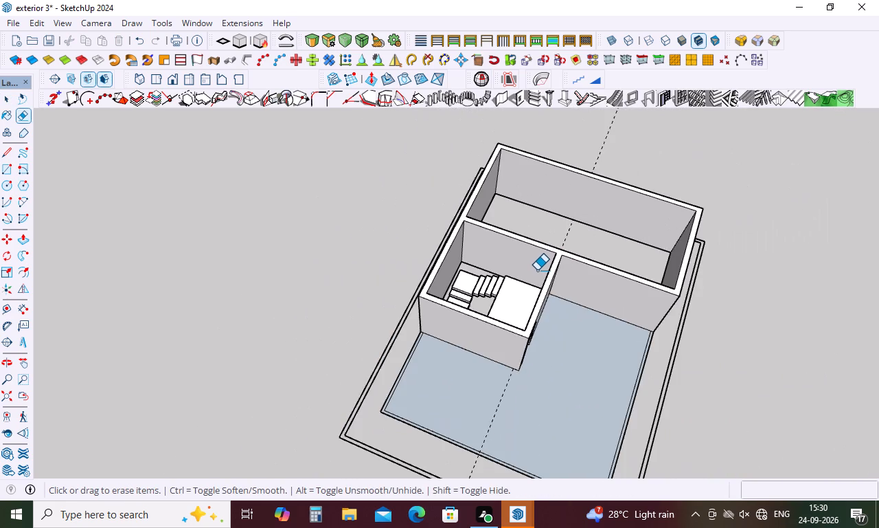
middle_drag(537, 270, 555, 234)
scroll(556, 224, up, 1)
scroll(559, 199, down, 5)
scroll(489, 307, down, 4)
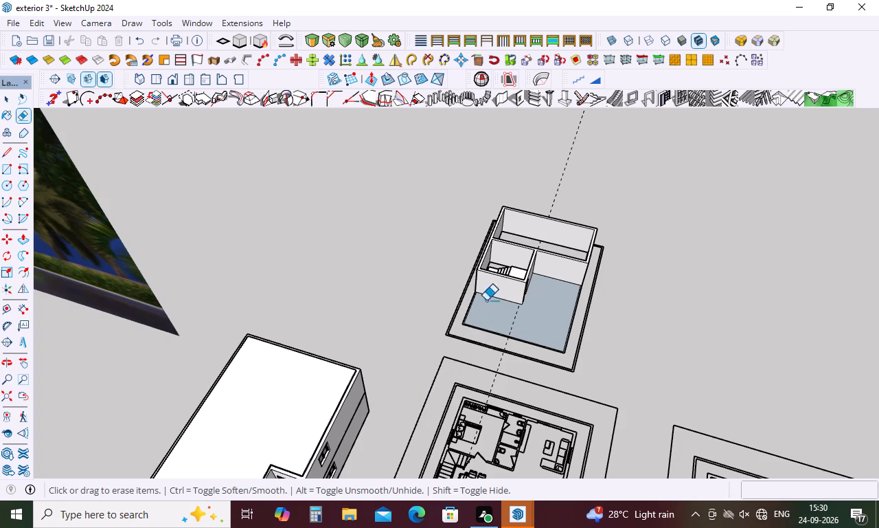
middle_drag(505, 274, 625, 148)
middle_drag(562, 219, 543, 285)
scroll(543, 285, down, 2)
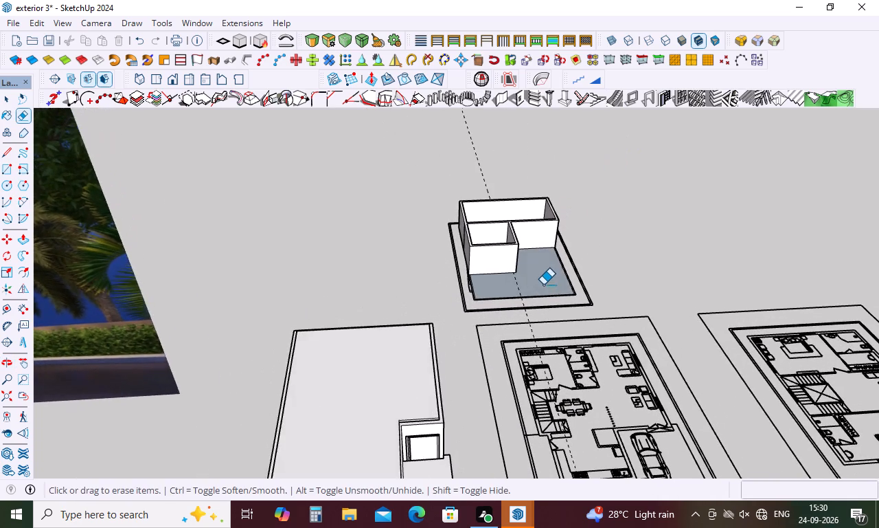
scroll(543, 285, down, 7)
scroll(320, 318, up, 4)
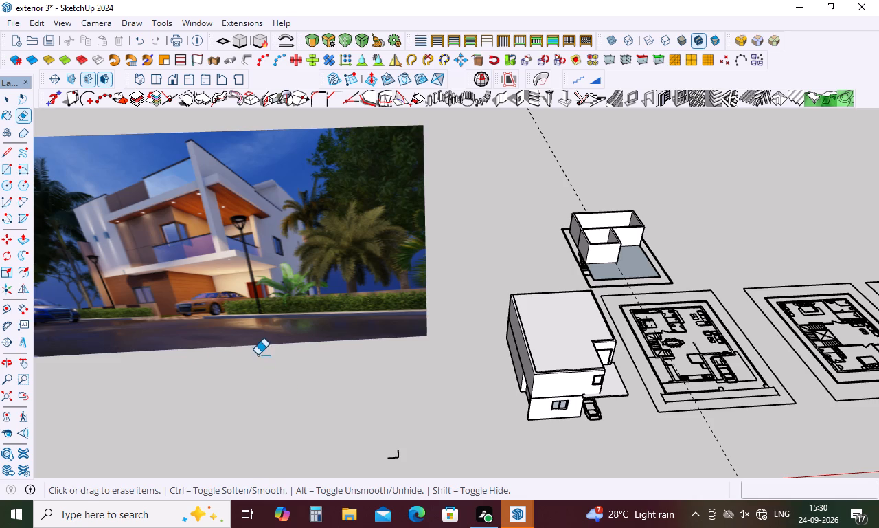
scroll(607, 413, up, 12)
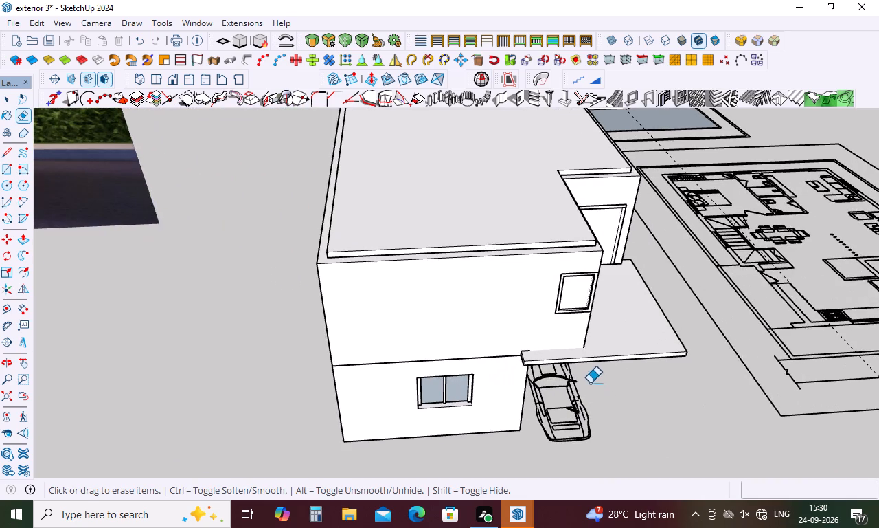
scroll(540, 362, down, 15)
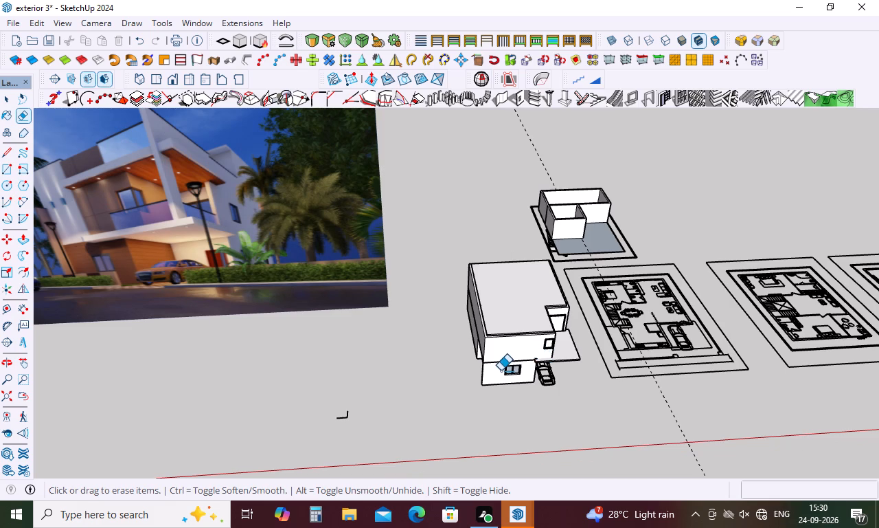
scroll(477, 382, down, 2)
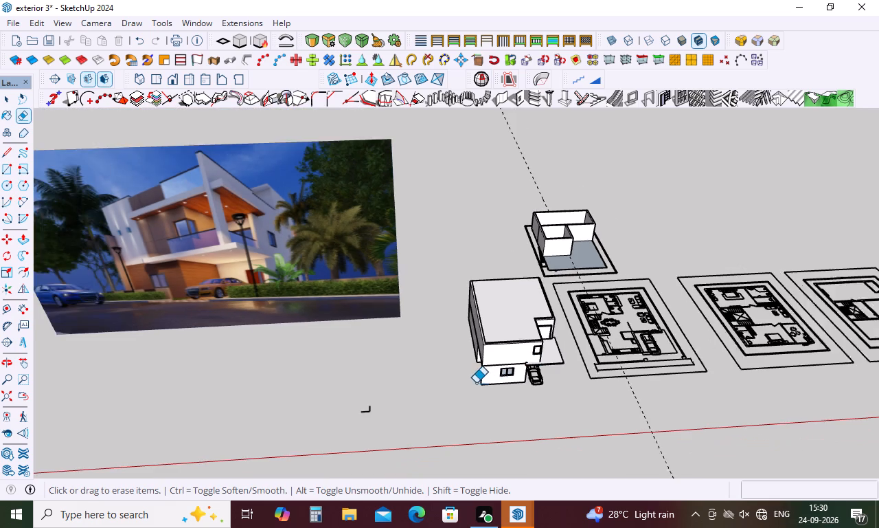
scroll(476, 383, down, 5)
scroll(760, 331, up, 10)
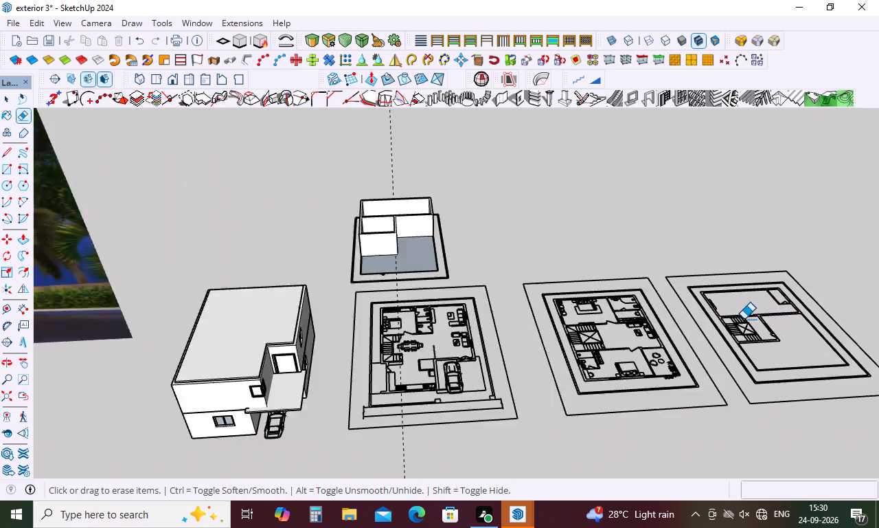
scroll(716, 335, up, 5)
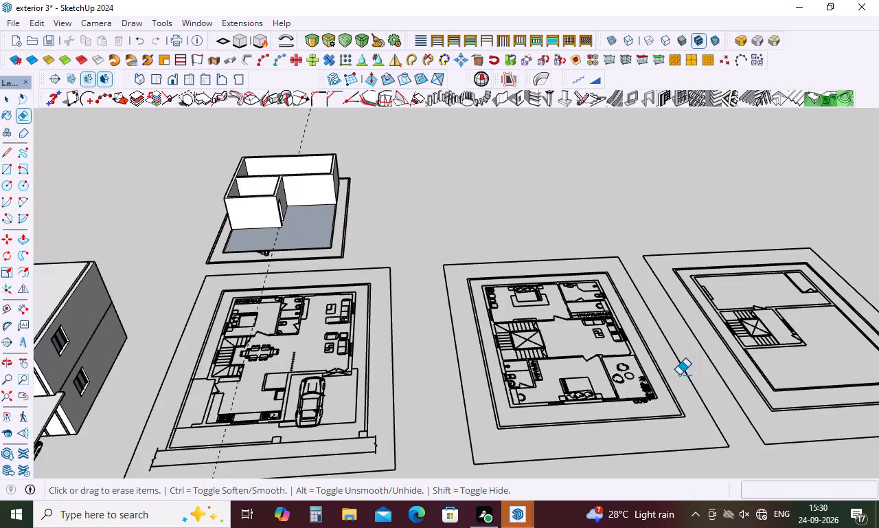
scroll(676, 377, down, 8)
middle_drag(564, 301, 273, 298)
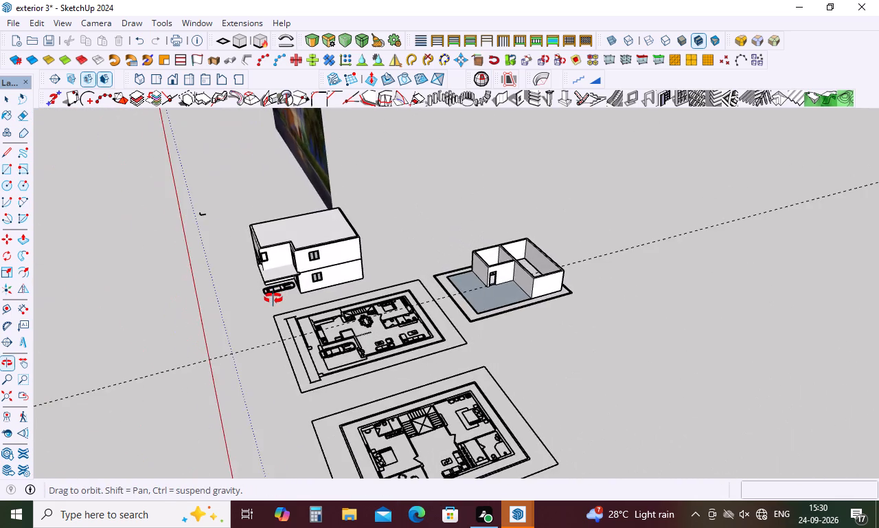
middle_drag(273, 298, 270, 256)
scroll(426, 277, down, 4)
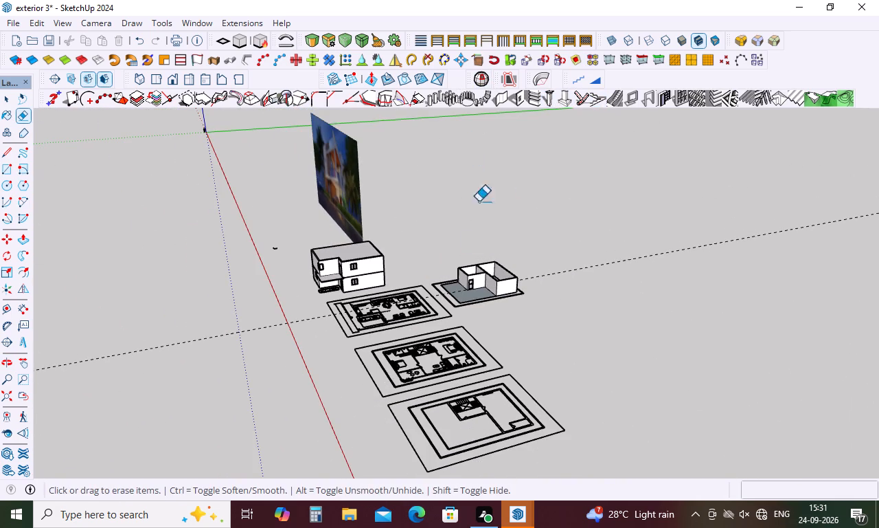
Draw a short horizontal guide line on the stair room's terrace wall, extending from the door opening's head toward the long wall.
scroll(485, 290, up, 16)
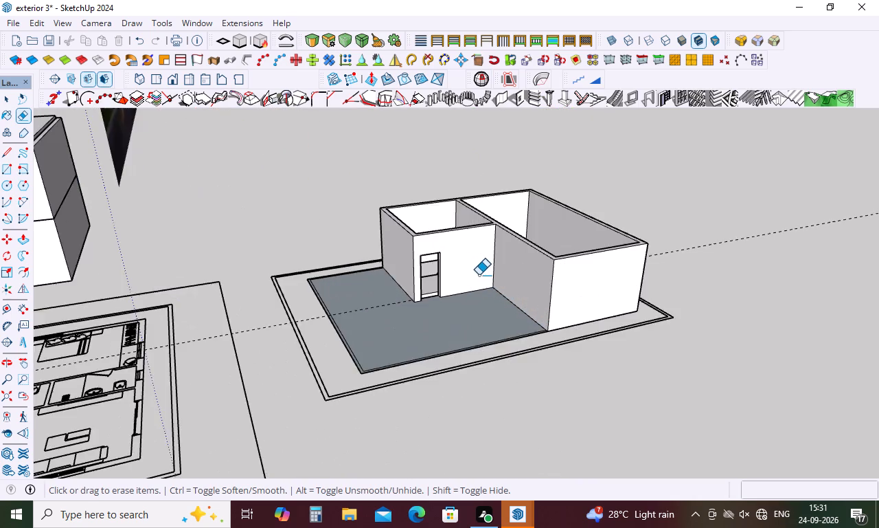
scroll(463, 265, up, 10)
text(l)
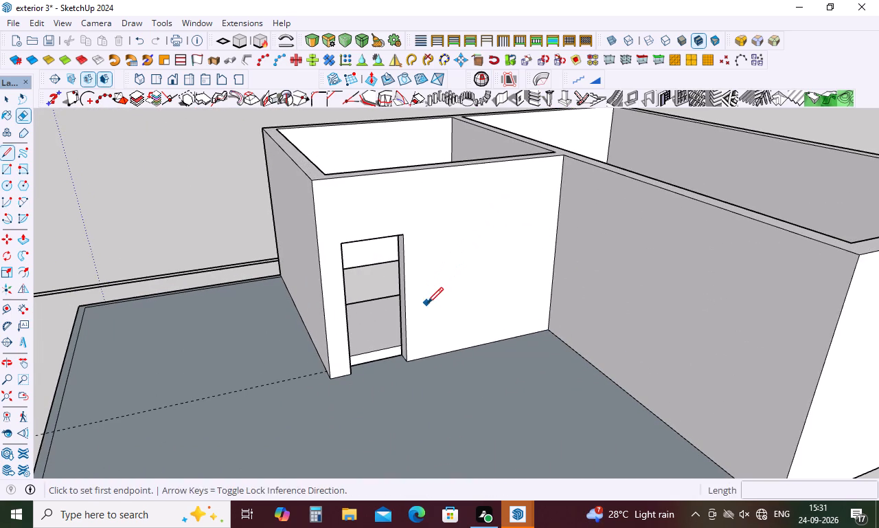
key(space)
key(l)
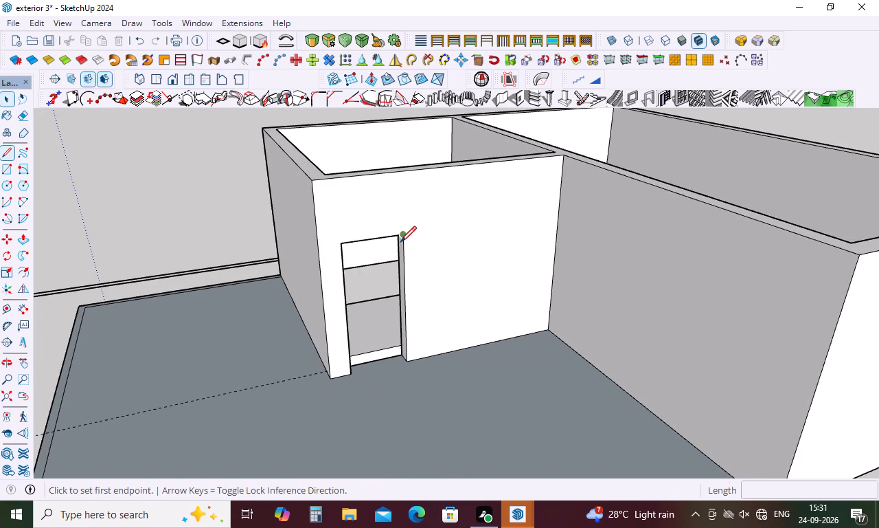
click(400, 235)
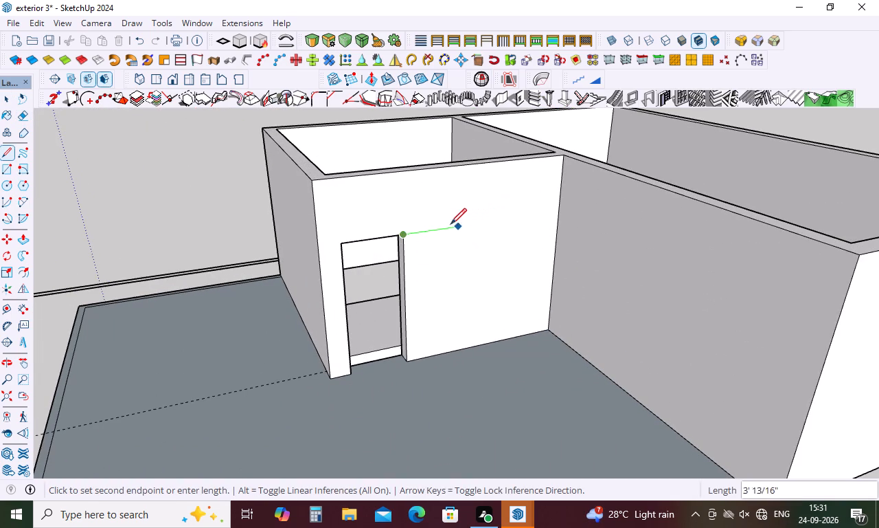
click(426, 230)
key(space)
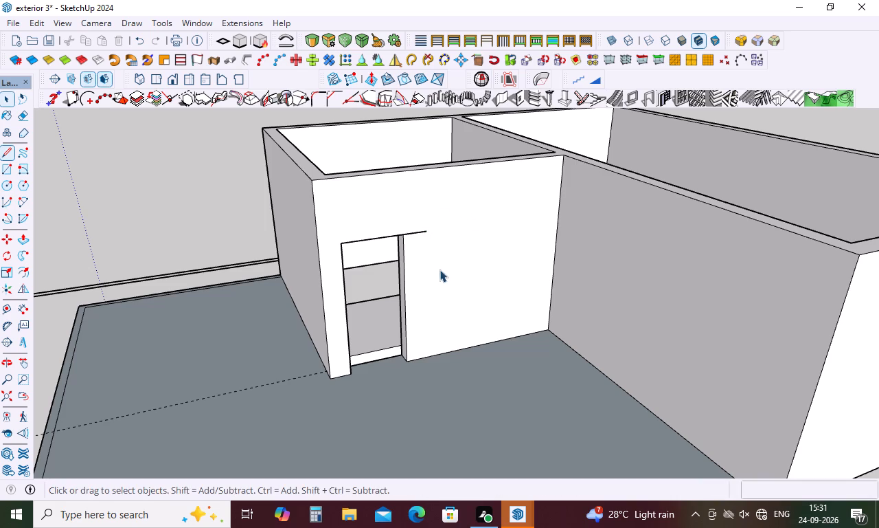
Create a 4' wide by 4' high window opening in the terrace wall, its top corner at the guide line's end.
click(515, 98)
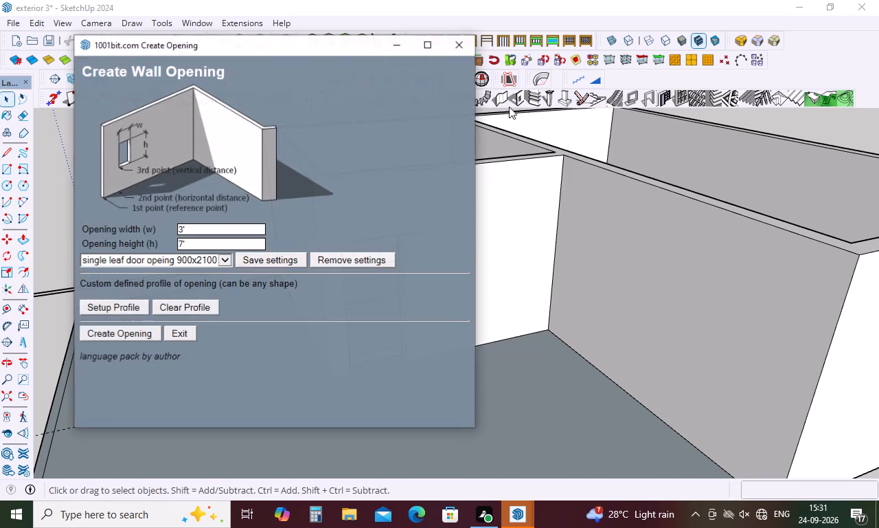
click(207, 235)
click(206, 231)
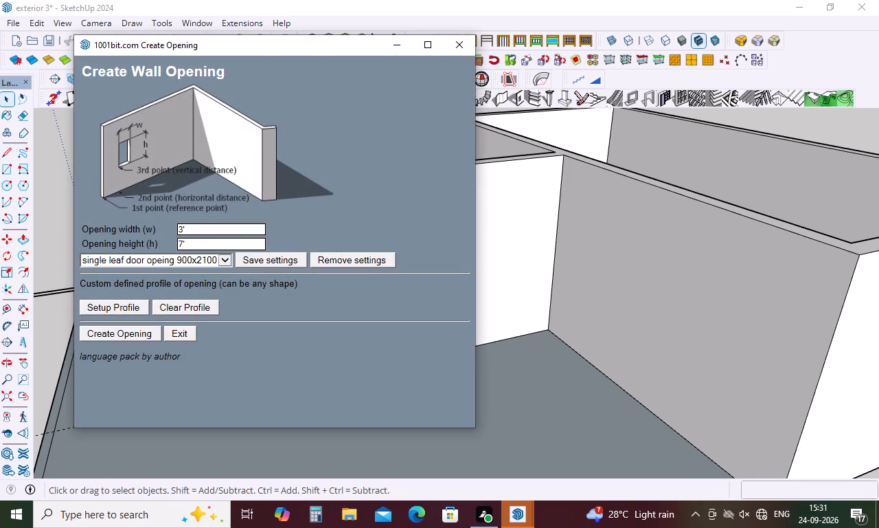
key(BackSpace)
key(4)
key(apostrophe)
click(198, 242)
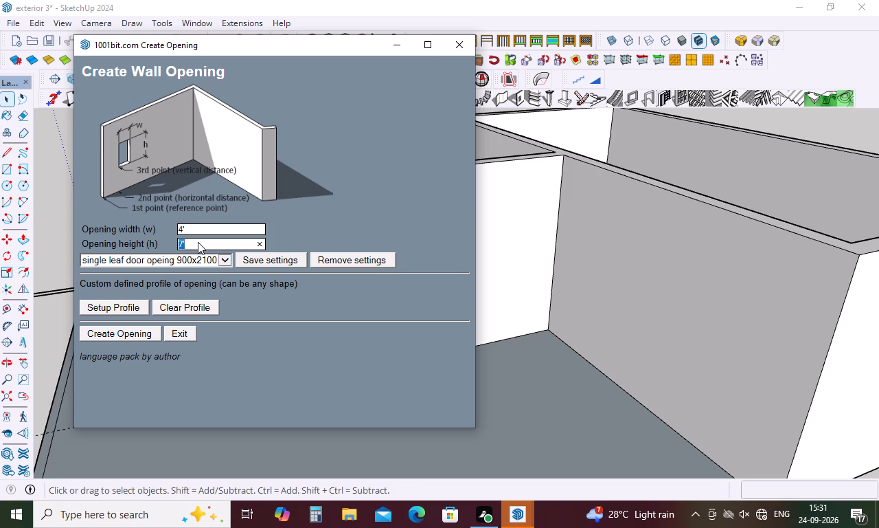
key(4)
key(apostrophe)
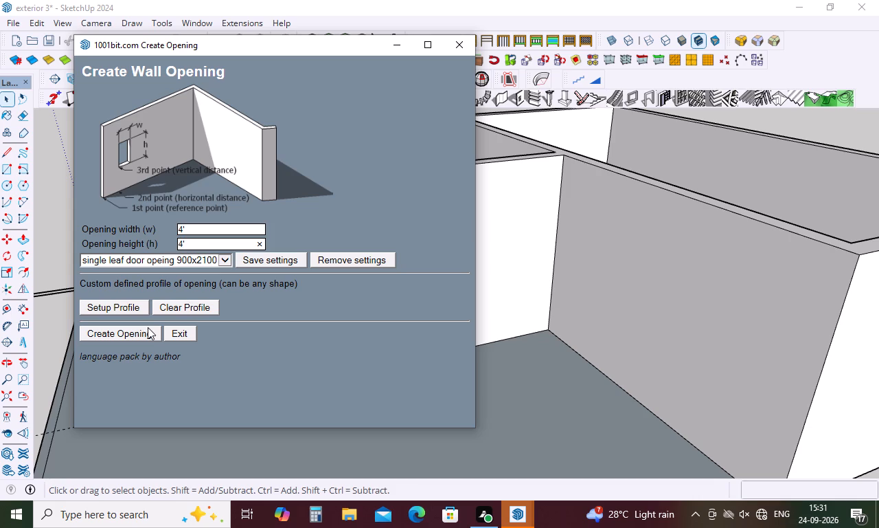
click(144, 333)
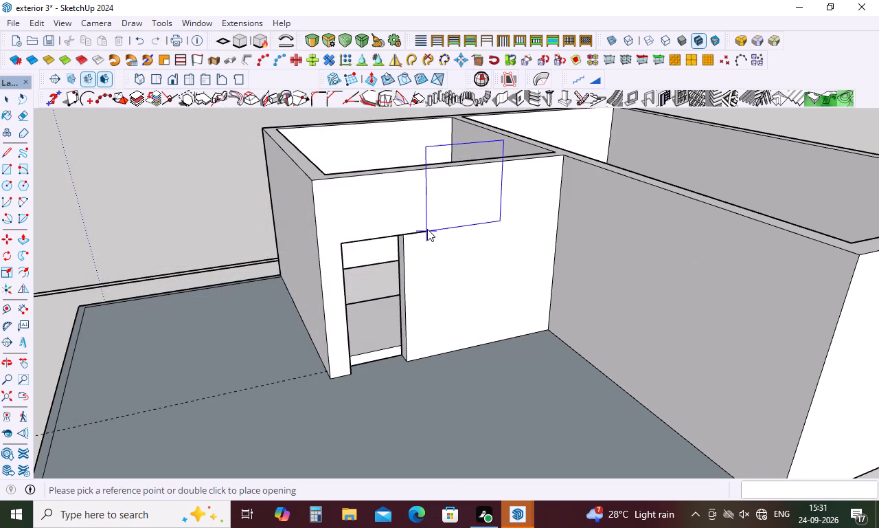
click(429, 306)
double_click(429, 306)
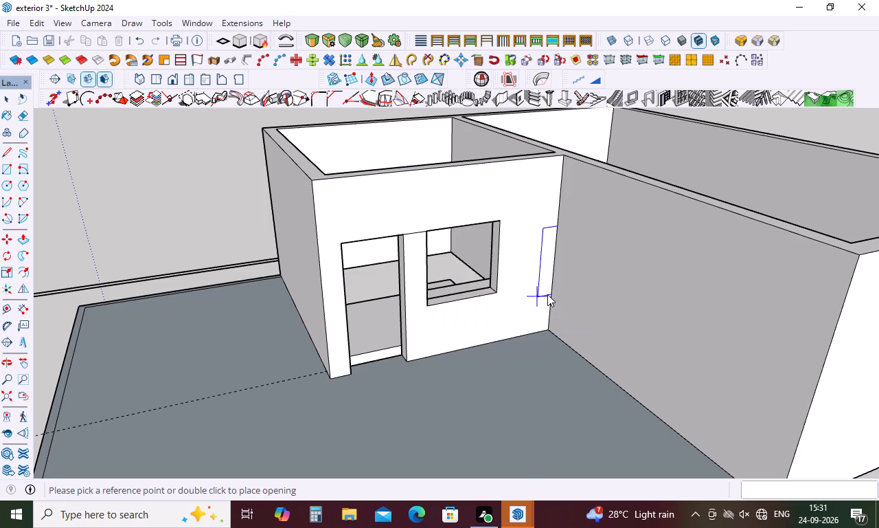
key(Escape)
Erase the leftover guide line between the door and window openings.
key(r)
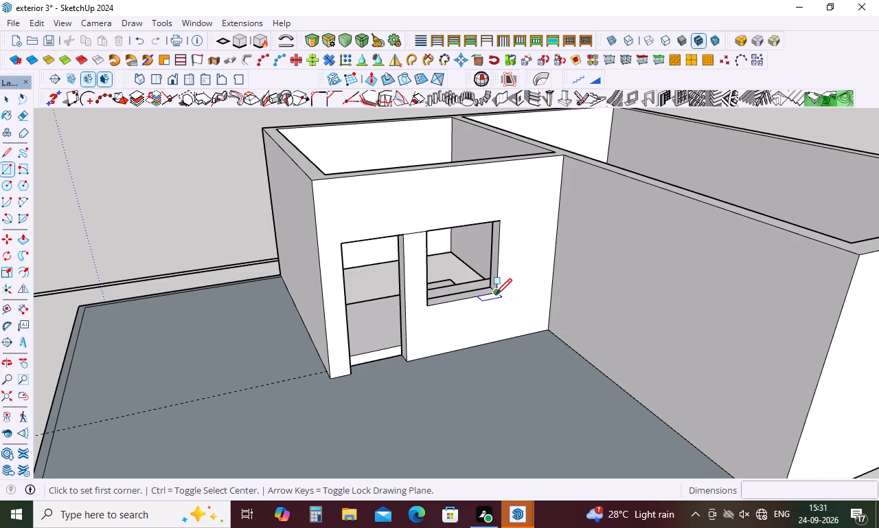
key(e)
scroll(411, 225, up, 4)
click(413, 239)
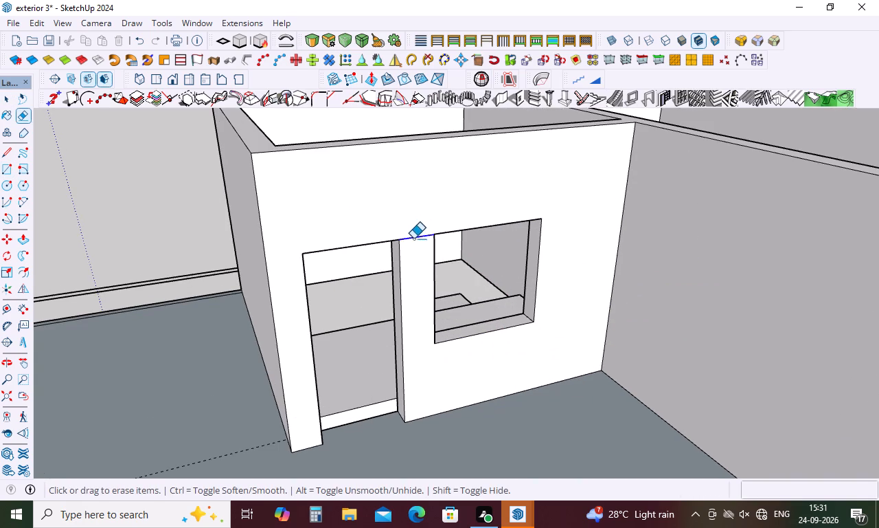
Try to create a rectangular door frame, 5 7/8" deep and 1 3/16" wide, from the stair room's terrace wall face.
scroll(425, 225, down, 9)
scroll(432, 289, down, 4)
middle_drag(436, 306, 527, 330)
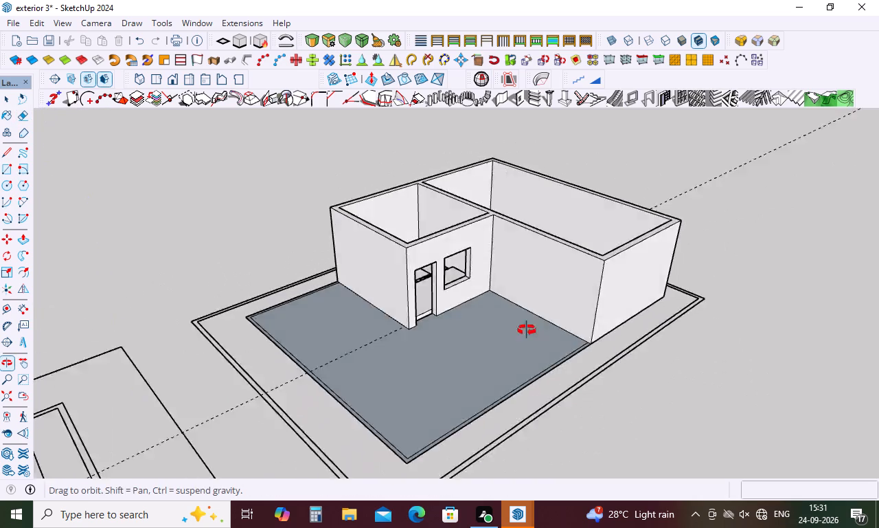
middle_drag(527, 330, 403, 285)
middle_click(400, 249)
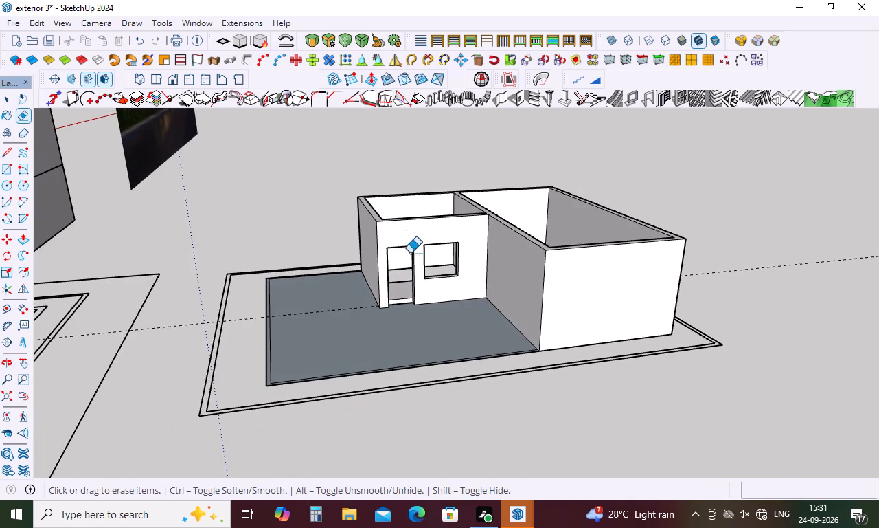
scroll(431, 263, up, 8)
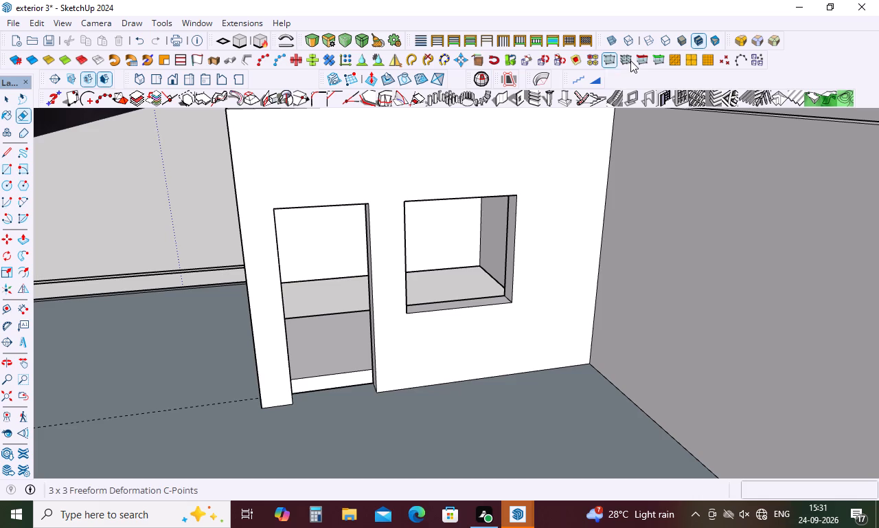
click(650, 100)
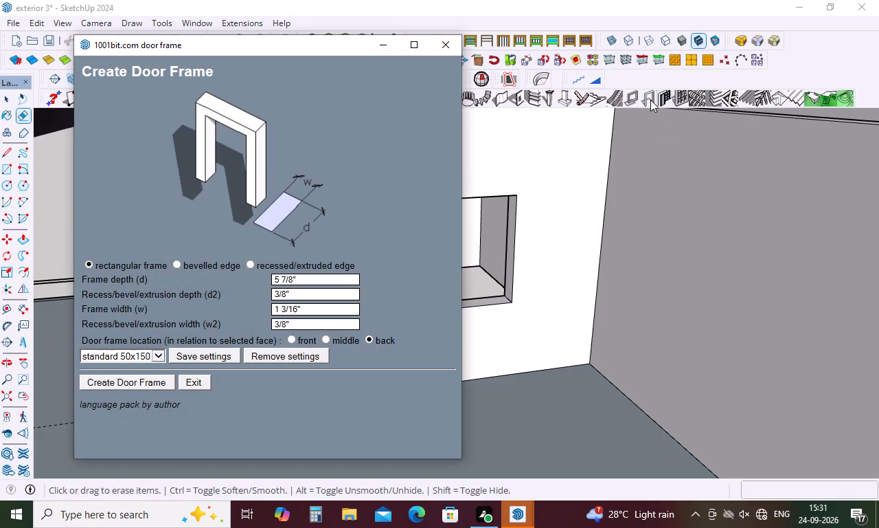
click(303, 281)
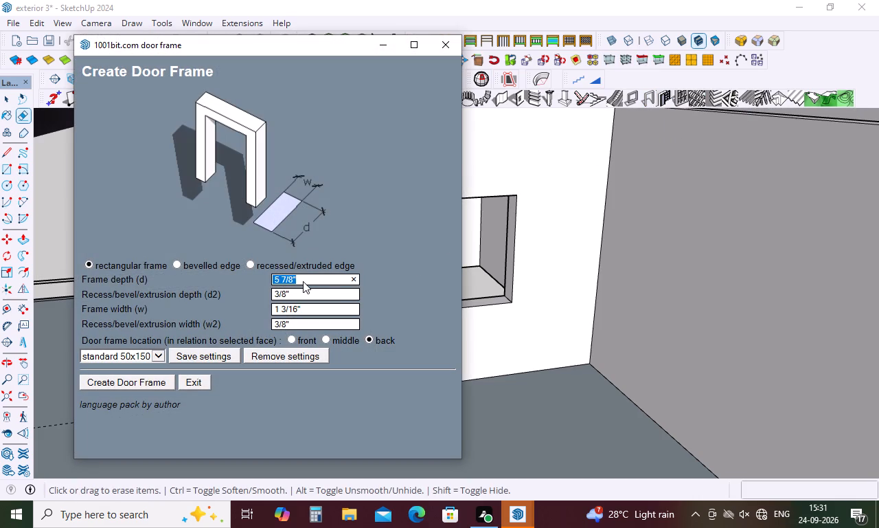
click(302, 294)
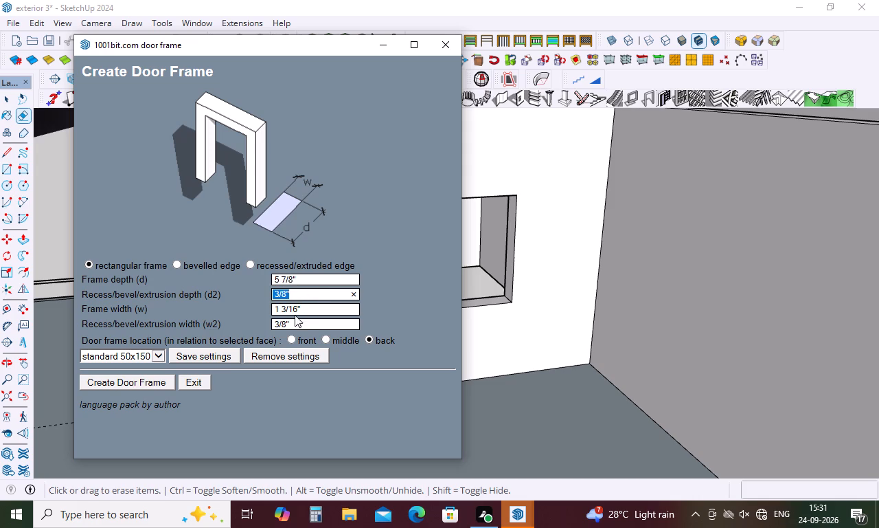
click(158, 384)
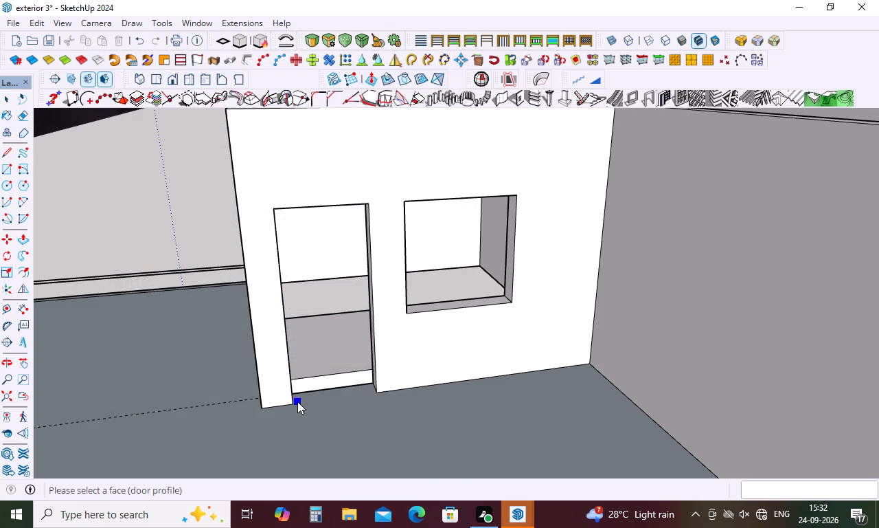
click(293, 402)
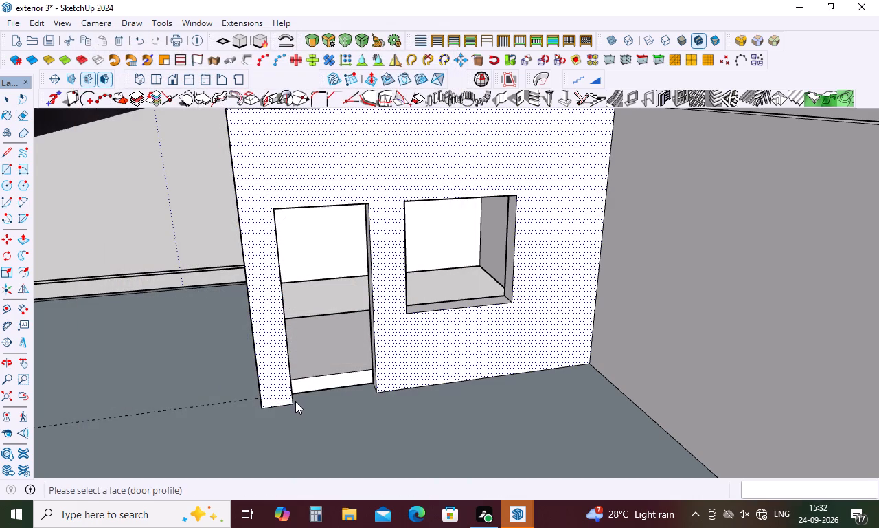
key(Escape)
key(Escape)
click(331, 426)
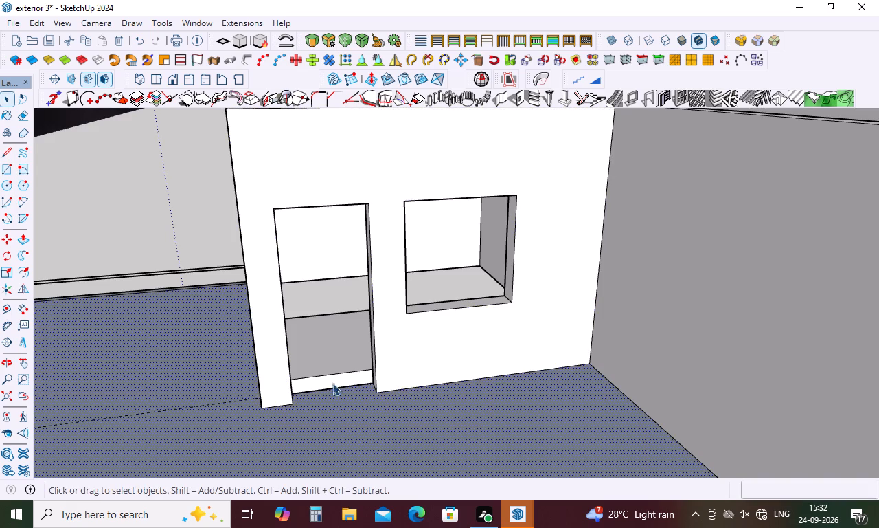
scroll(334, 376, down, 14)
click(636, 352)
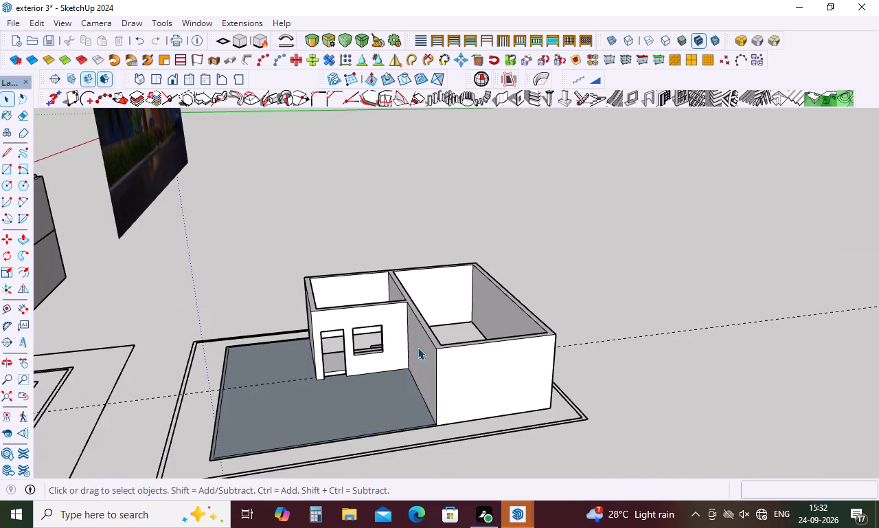
Draw a 7' by 3' rectangle closing the door opening in the terrace wall.
scroll(365, 342, up, 10)
key(r)
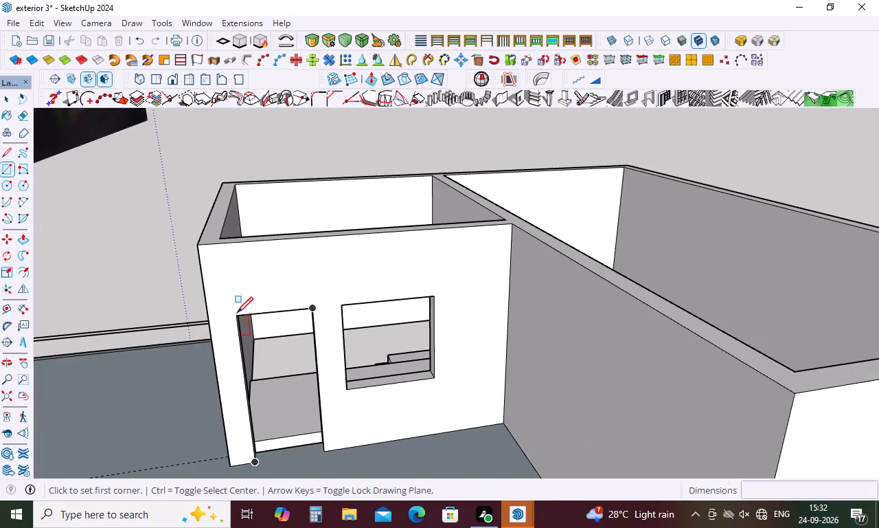
click(237, 315)
click(326, 451)
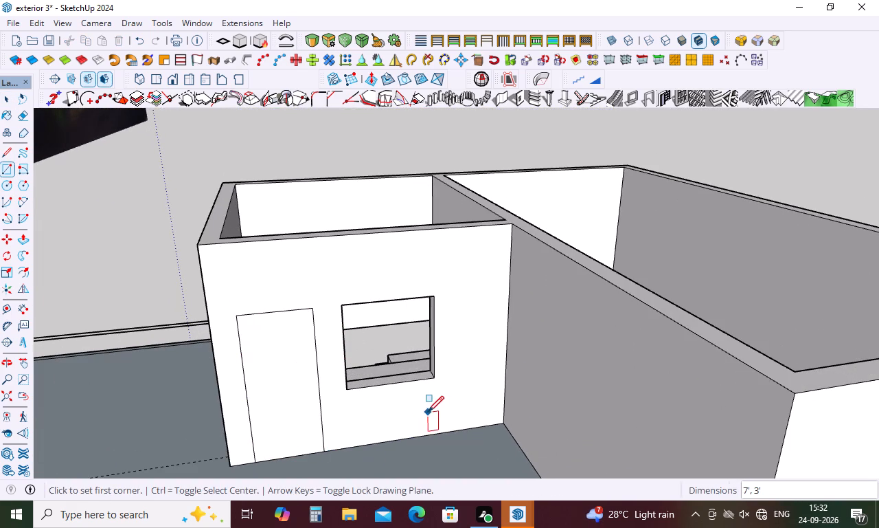
key(space)
Draw a rectangle across the window opening, corner to corner, to fill it with a face.
key(r)
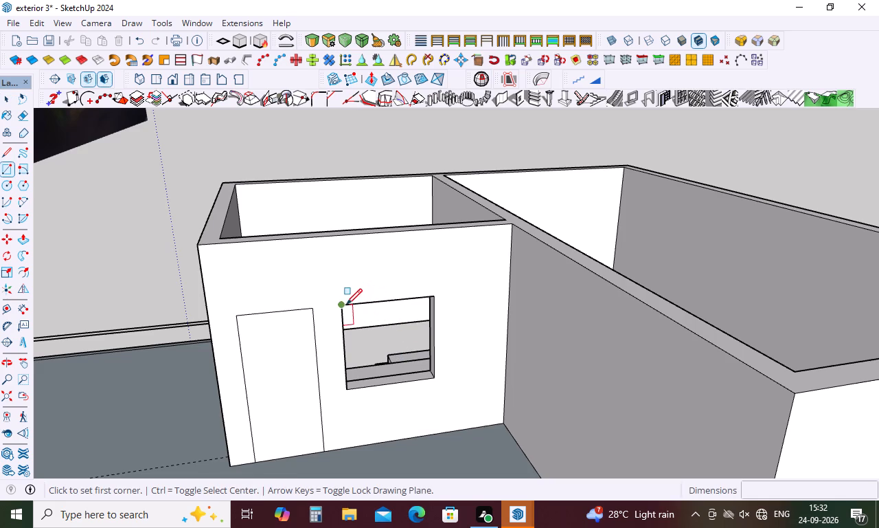
click(343, 305)
click(429, 380)
key(space)
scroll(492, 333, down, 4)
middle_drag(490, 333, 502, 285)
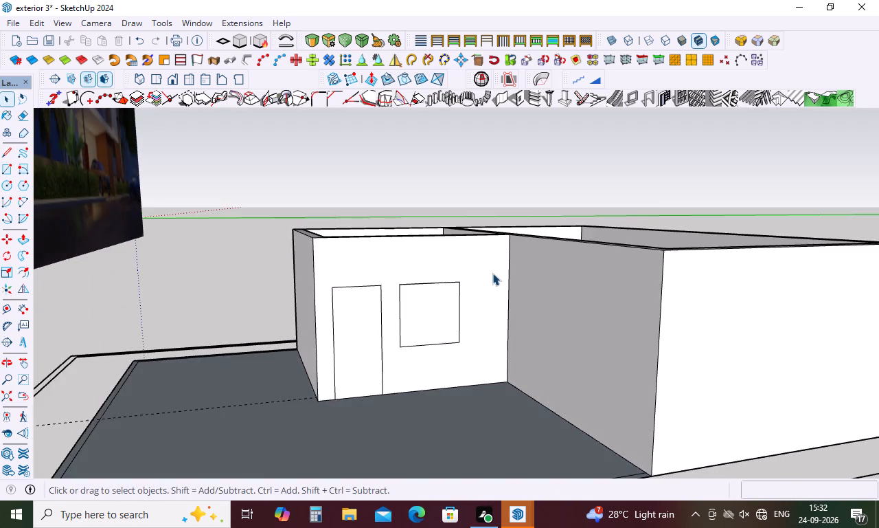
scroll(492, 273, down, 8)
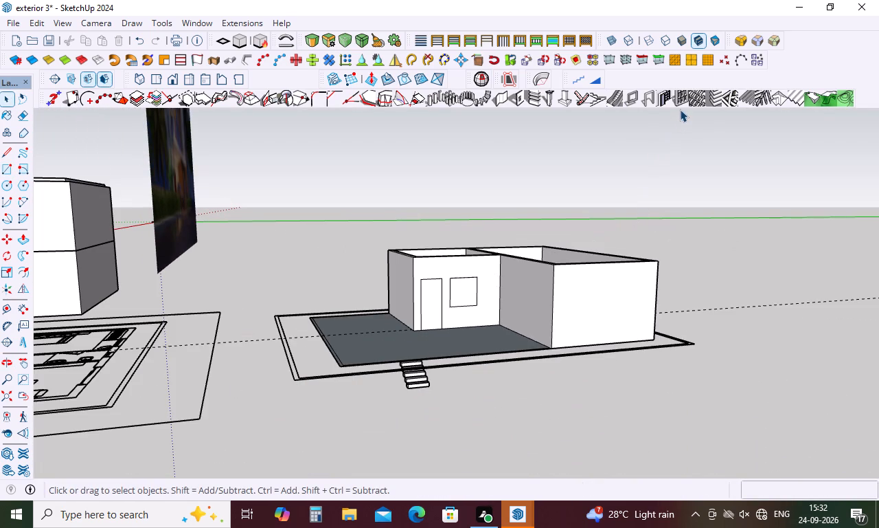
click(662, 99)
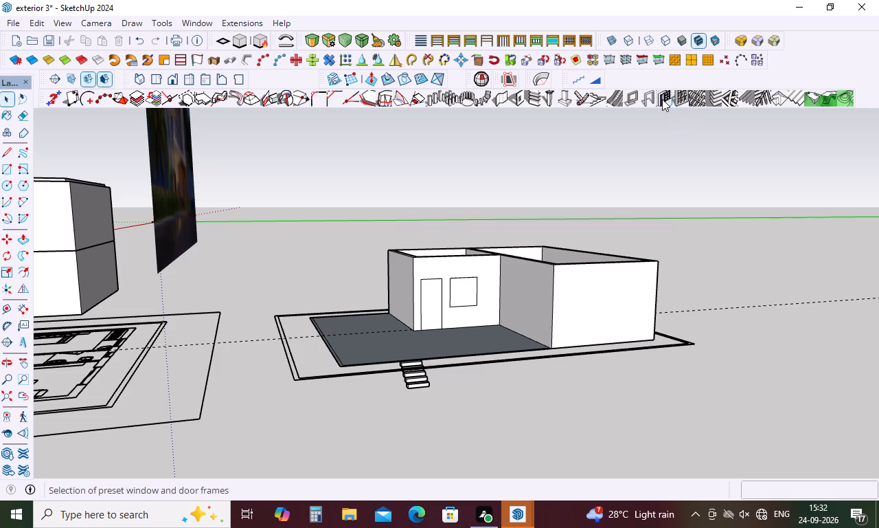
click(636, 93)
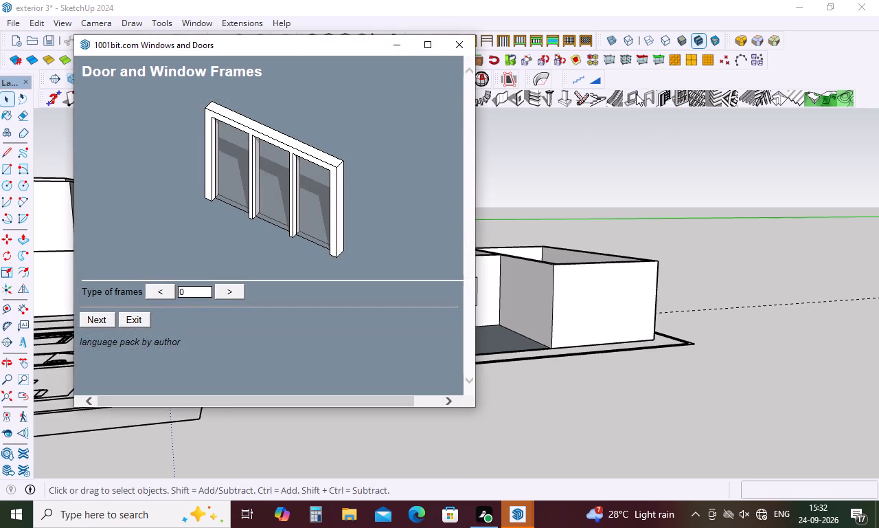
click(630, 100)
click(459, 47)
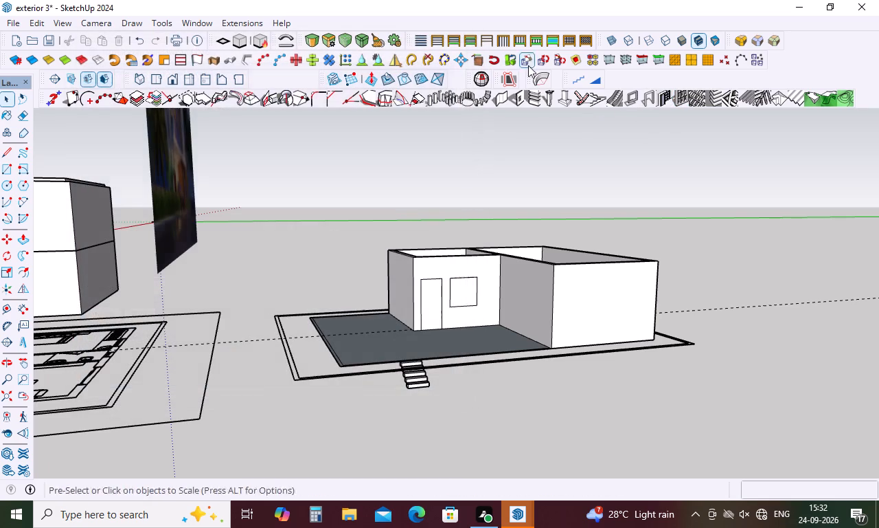
Create a rectangular frame, 5 7/8" deep and 1 3/16" wide, set to the back, on the terrace wall's door opening face.
click(630, 102)
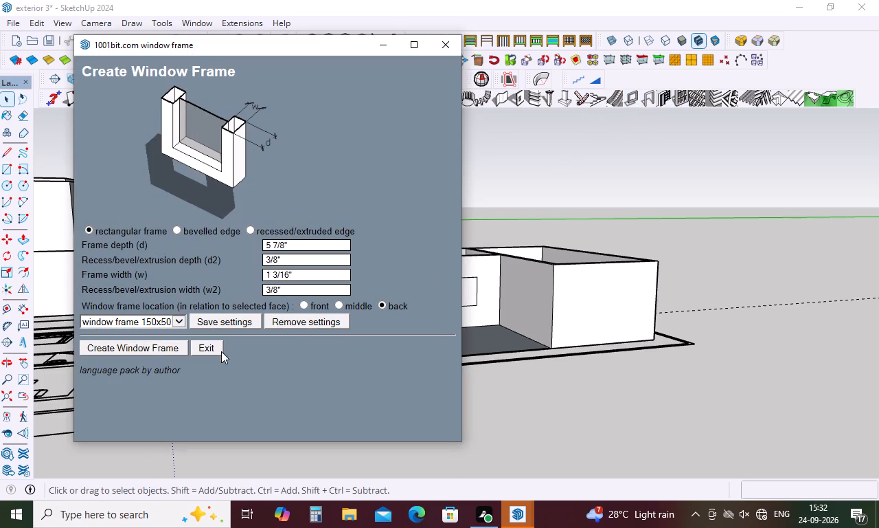
click(151, 347)
scroll(448, 291, up, 5)
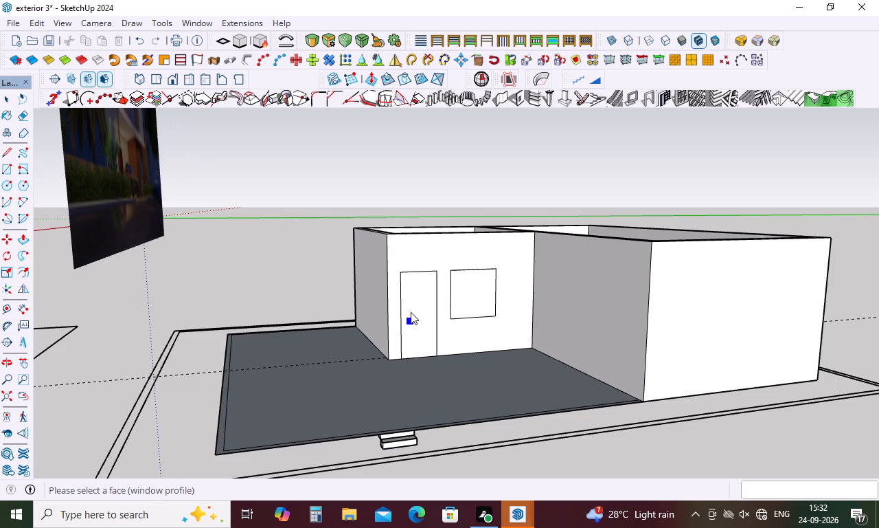
scroll(411, 312, up, 5)
click(400, 383)
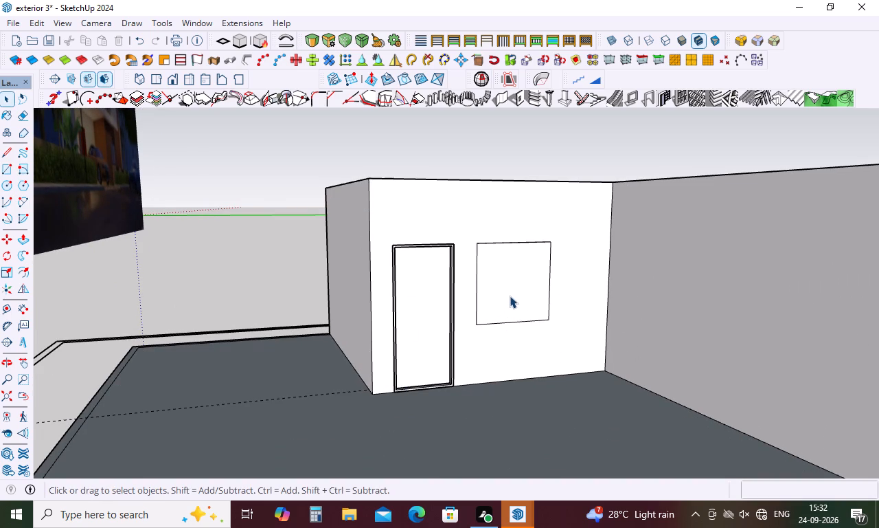
Create a matching rectangular frame, 5 7/8" deep and 1 3/16" wide, set to the back, on the terrace wall's window opening face.
click(630, 98)
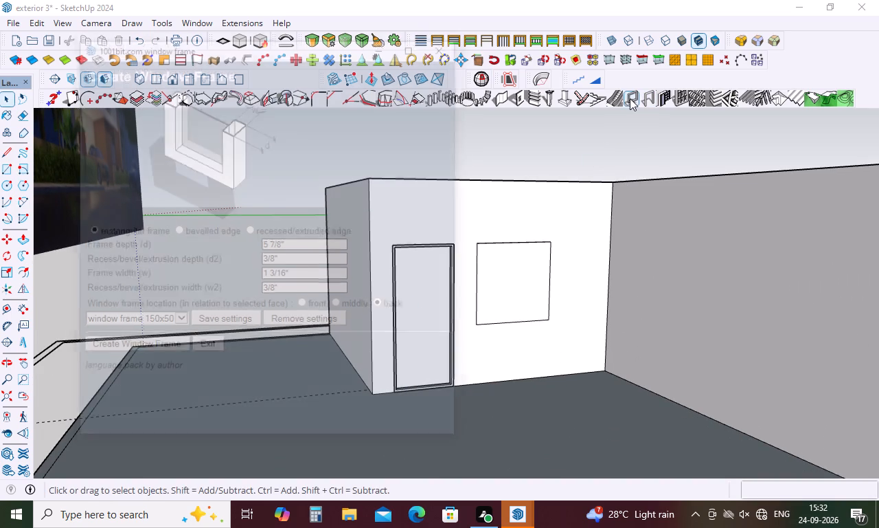
click(129, 351)
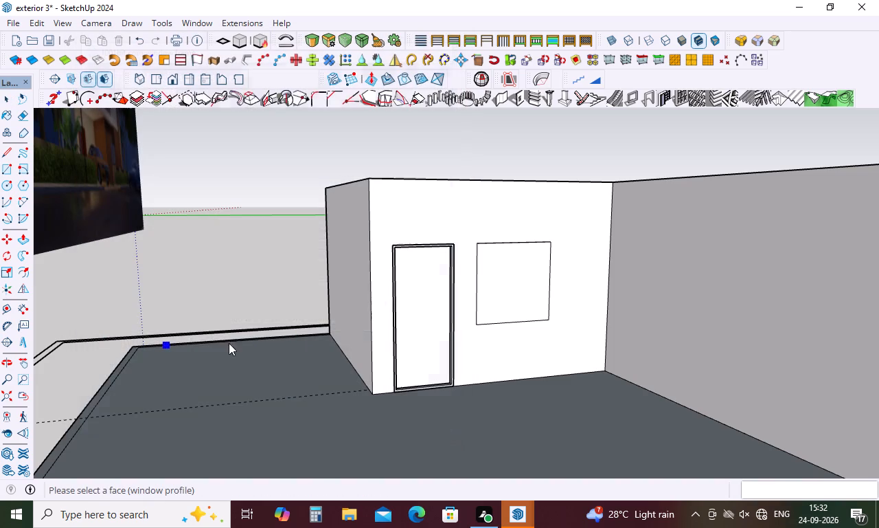
click(512, 309)
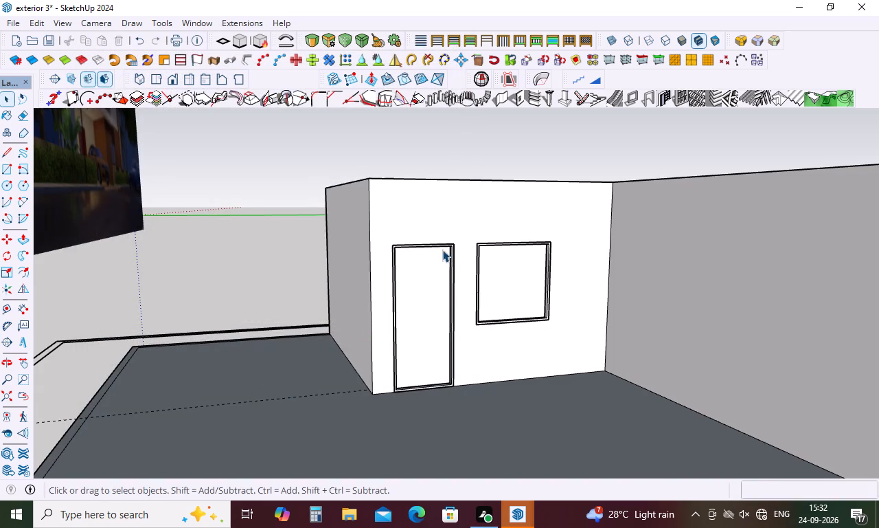
scroll(442, 250, down, 4)
key(space)
scroll(420, 289, down, 4)
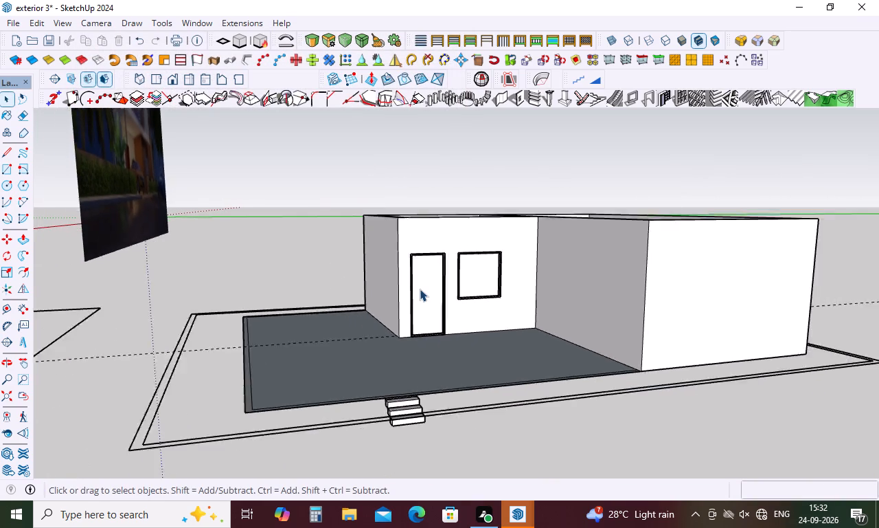
Delete the staircase treads around the landing below the terrace slab, including the adjoining steps of both flights.
middle_drag(422, 318, 782, 377)
scroll(446, 245, down, 10)
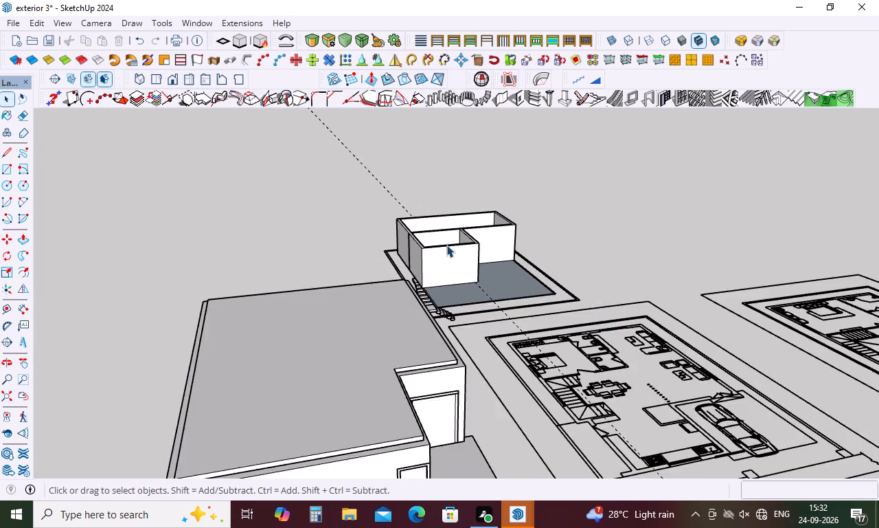
scroll(446, 245, down, 5)
scroll(536, 283, down, 4)
middle_drag(536, 290, 364, 287)
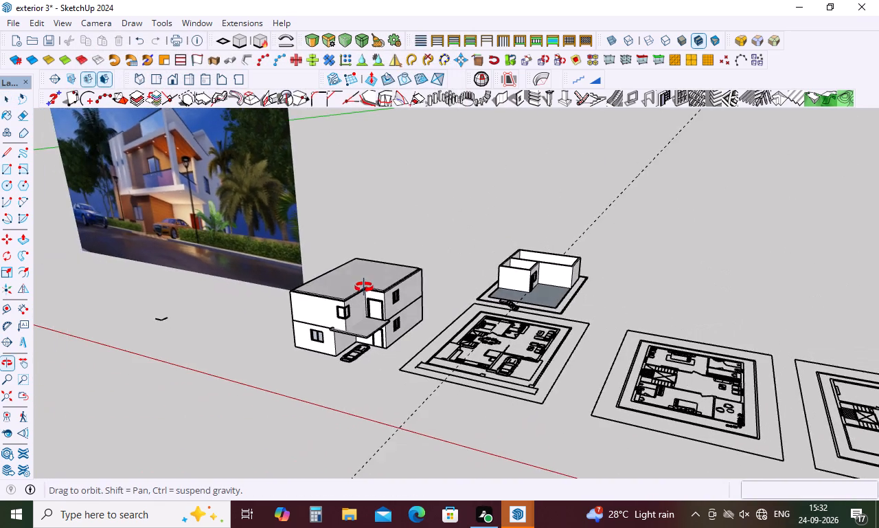
middle_drag(364, 287, 302, 230)
scroll(545, 300, up, 7)
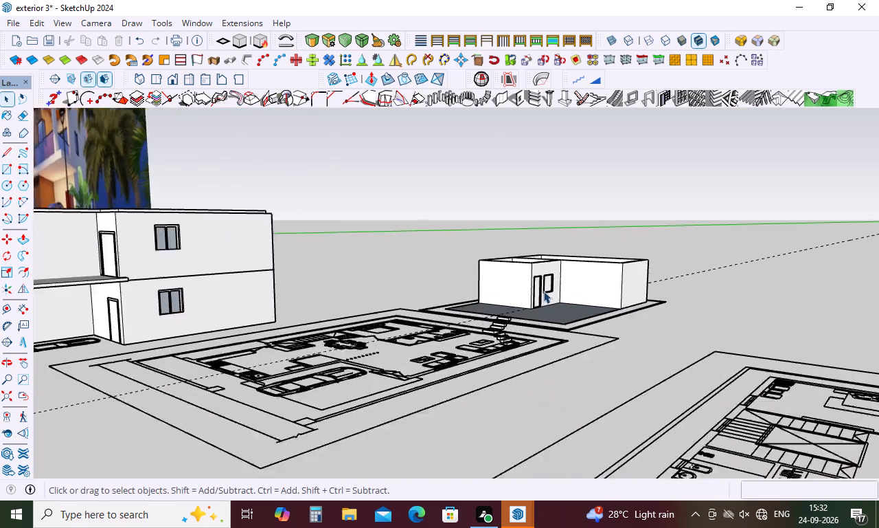
scroll(543, 291, up, 6)
middle_drag(475, 355, 456, 416)
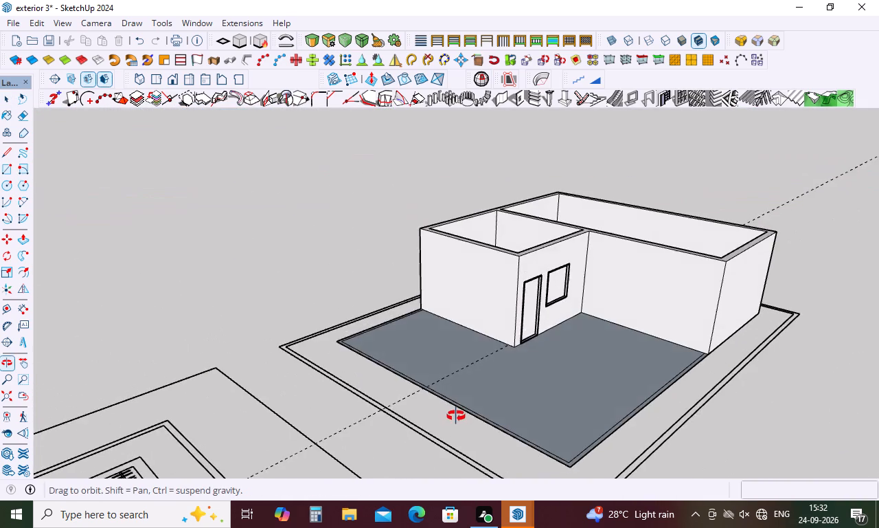
middle_drag(456, 416, 489, 280)
scroll(485, 333, up, 6)
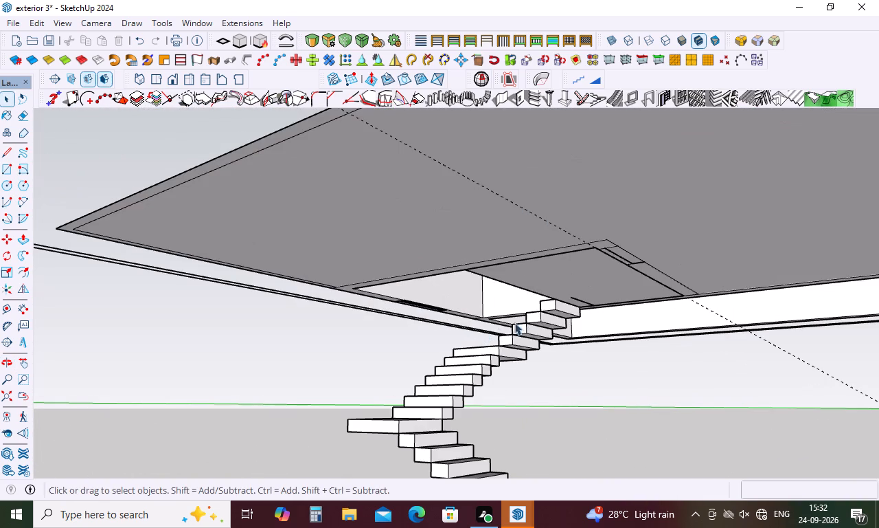
drag(546, 307, 498, 386)
drag(498, 386, 540, 348)
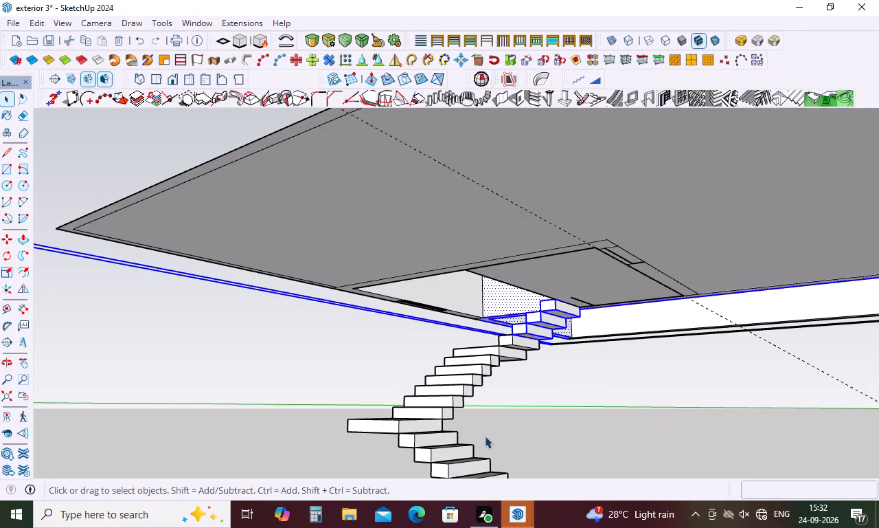
drag(446, 378, 415, 474)
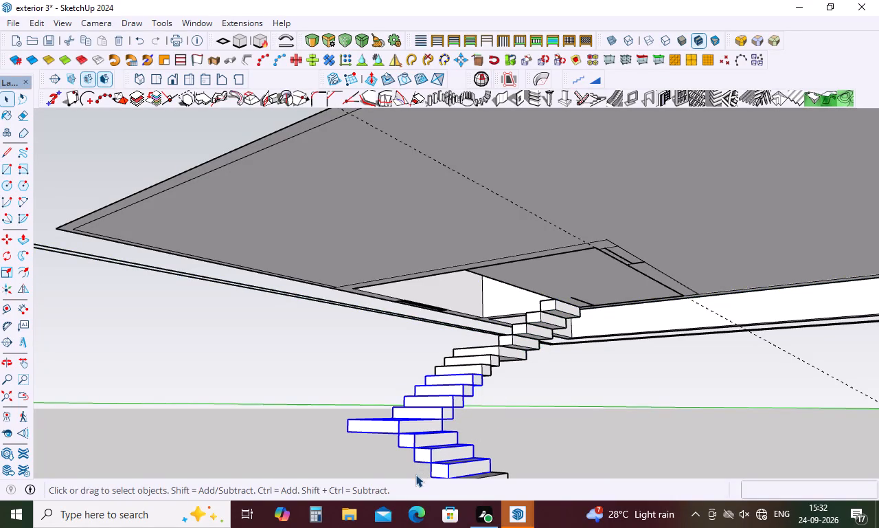
key(Delete)
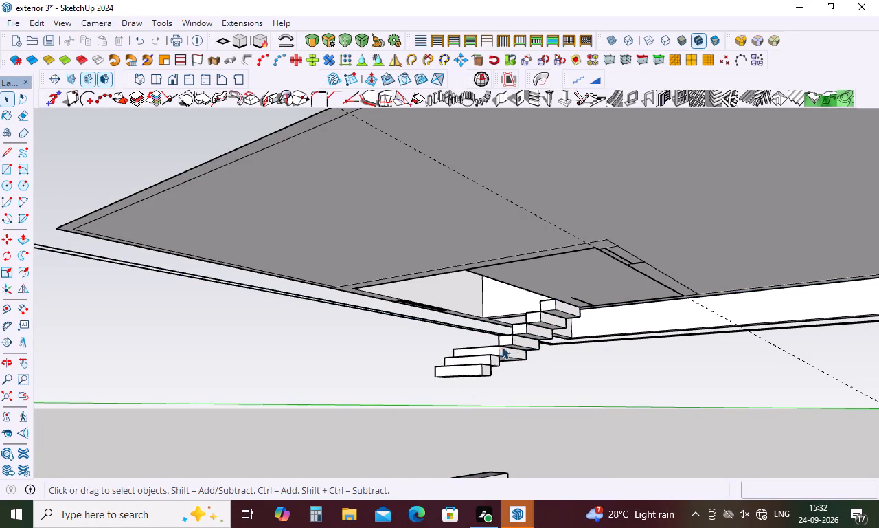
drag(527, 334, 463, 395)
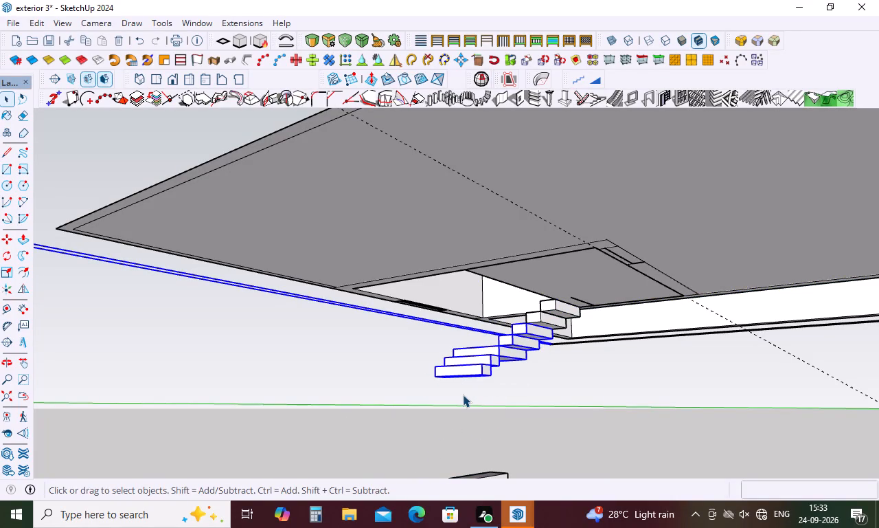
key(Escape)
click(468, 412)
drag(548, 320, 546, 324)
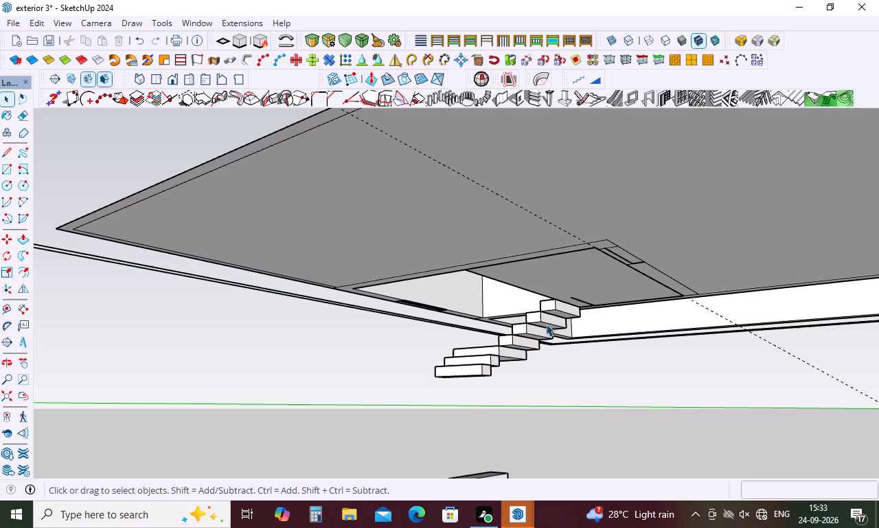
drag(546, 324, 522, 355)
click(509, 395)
Delete the four upper stair treads that climb to the opening in the terrace slab.
middle_drag(498, 381, 498, 380)
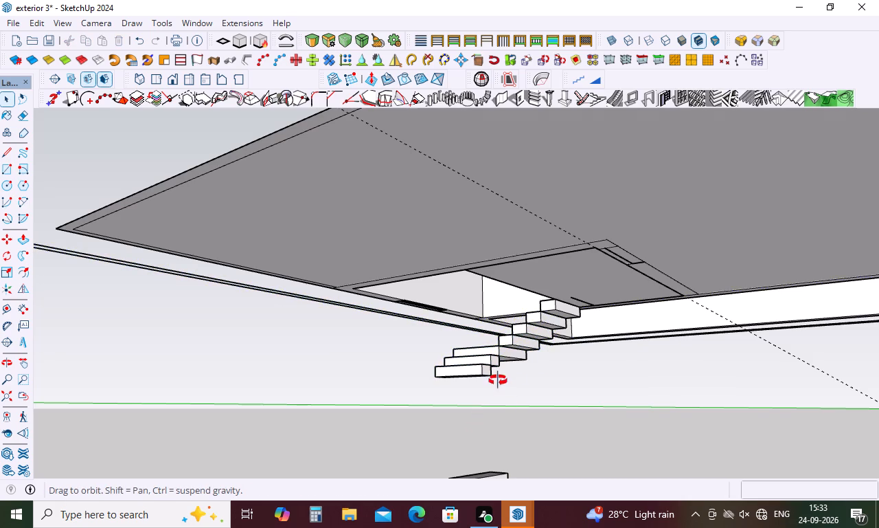
middle_drag(498, 380, 648, 367)
middle_drag(646, 370, 624, 431)
scroll(445, 395, up, 5)
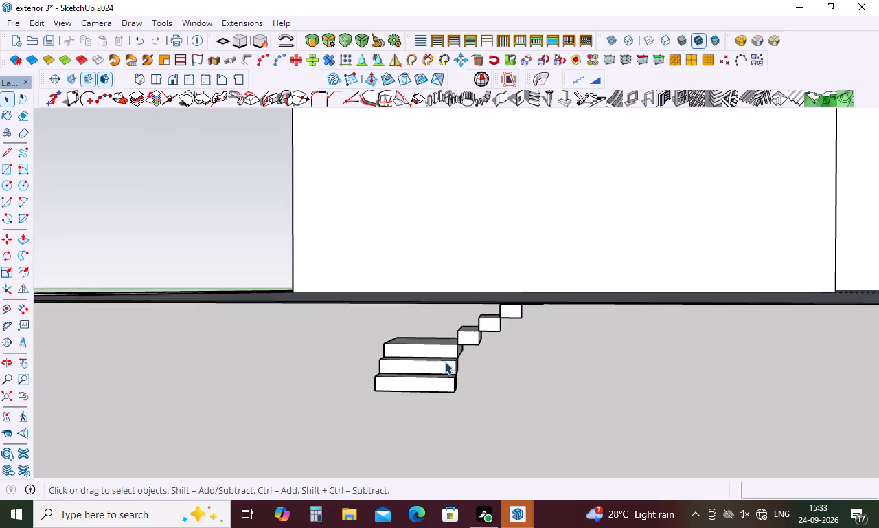
scroll(445, 362, up, 10)
click(655, 231)
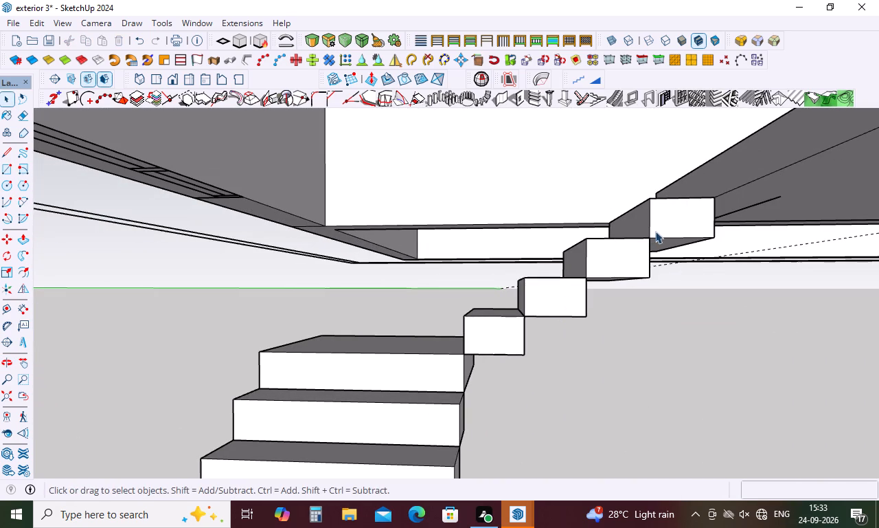
key(Delete)
click(608, 272)
key(Delete)
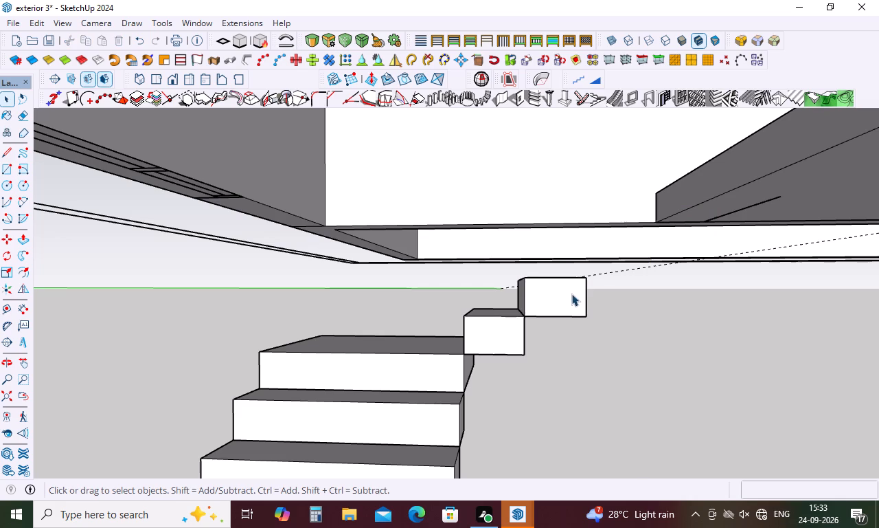
click(569, 296)
key(Delete)
click(494, 326)
key(Delete)
Delete the three wide treads of the upper stair flight left hanging below the slab.
click(426, 357)
key(Delete)
scroll(477, 297, down, 5)
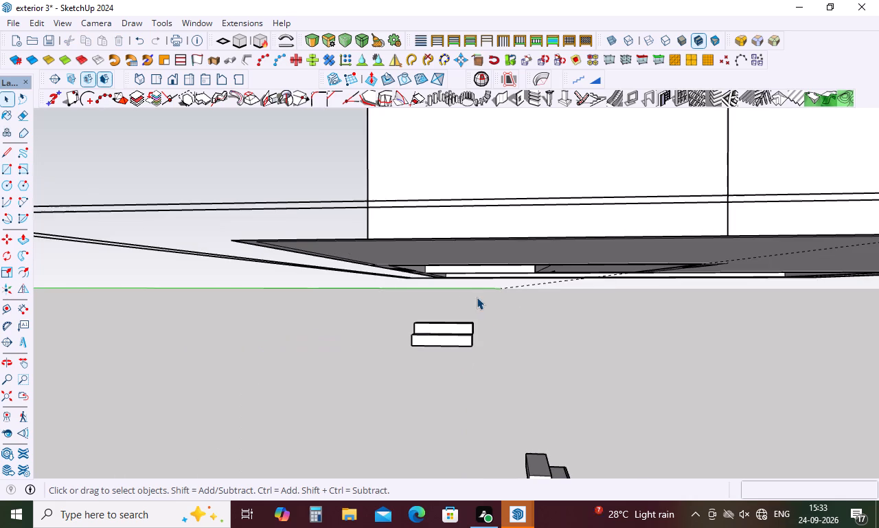
click(461, 327)
key(Delete)
click(457, 338)
key(Delete)
scroll(513, 354, down, 5)
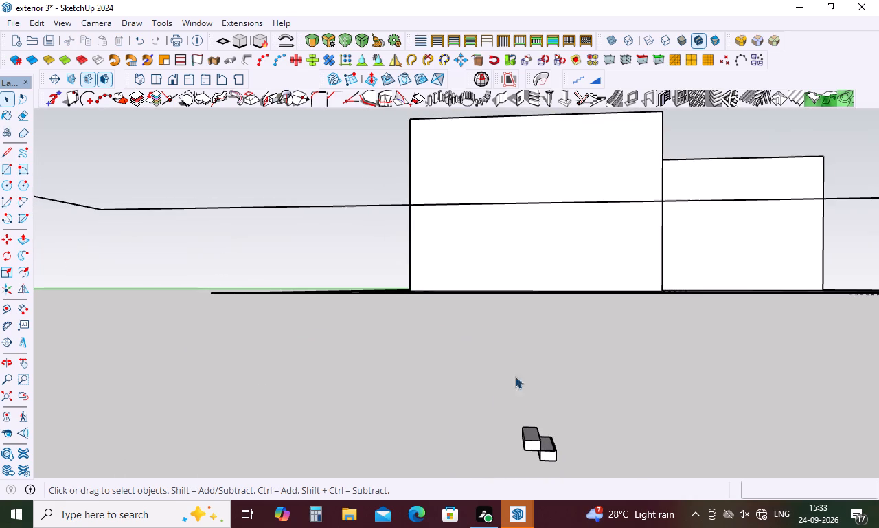
Delete the last two treads of the lower stair flight together with their leftover faces and edges.
click(533, 447)
key(Delete)
click(540, 450)
click(549, 464)
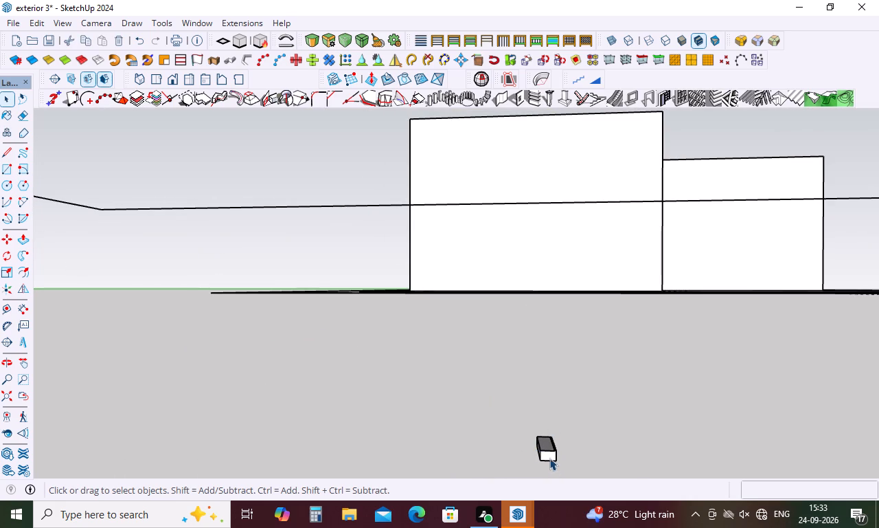
click(549, 455)
key(Delete)
click(543, 442)
key(Delete)
drag(558, 432, 540, 454)
key(Delete)
drag(551, 436, 527, 453)
key(Delete)
Delete the open terrace floor face in front of the stair room walls.
scroll(517, 388, down, 14)
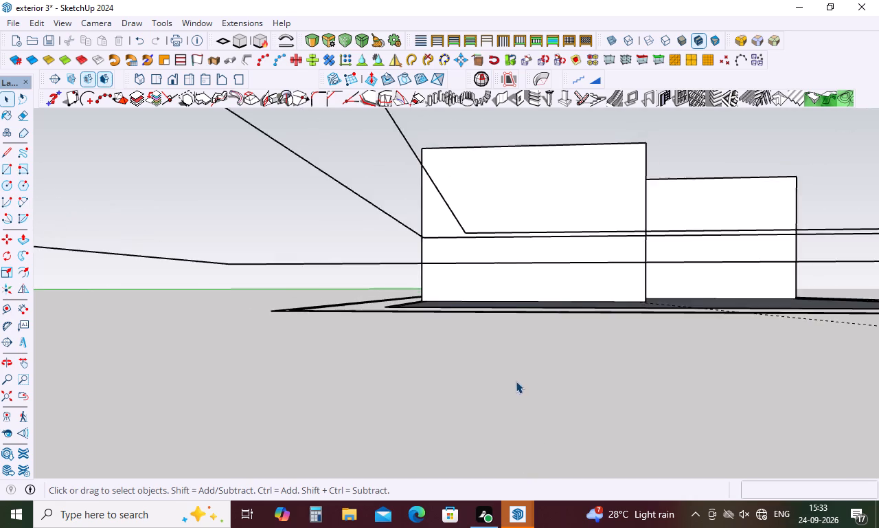
scroll(516, 381, down, 18)
middle_drag(499, 313, 447, 449)
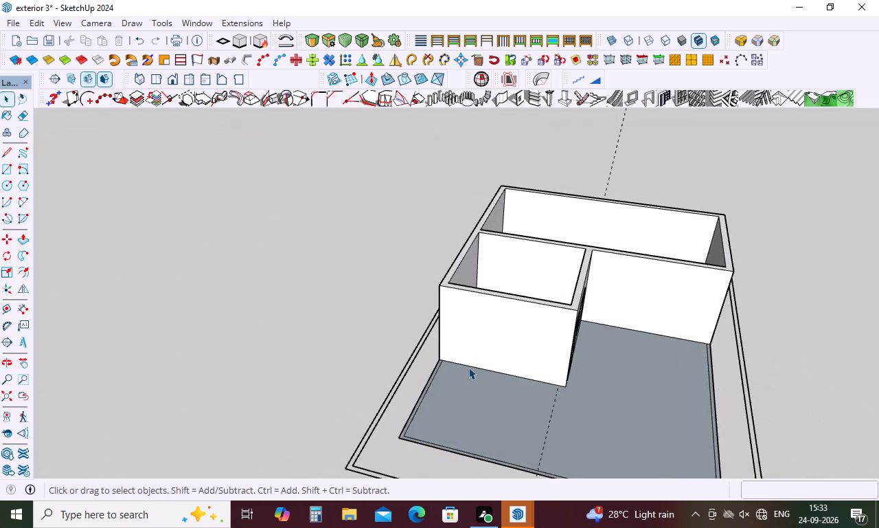
scroll(468, 367, down, 10)
scroll(528, 392, up, 10)
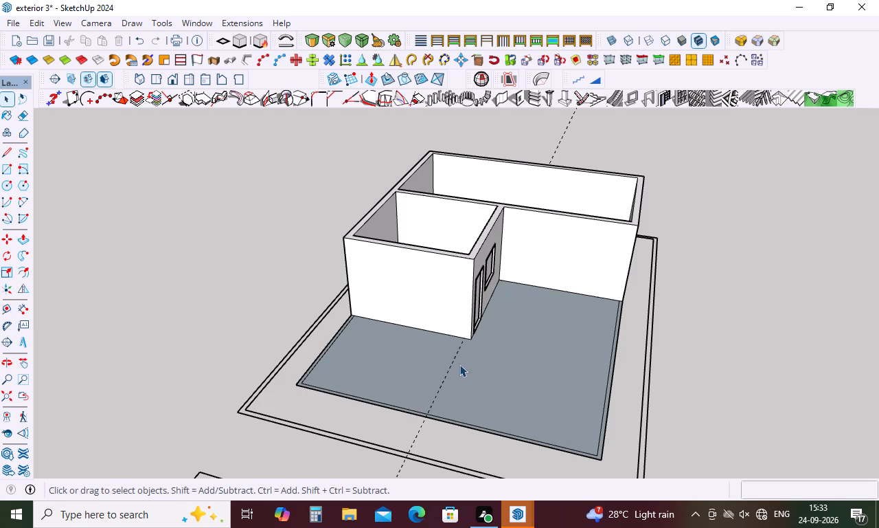
middle_drag(459, 364, 534, 377)
click(529, 384)
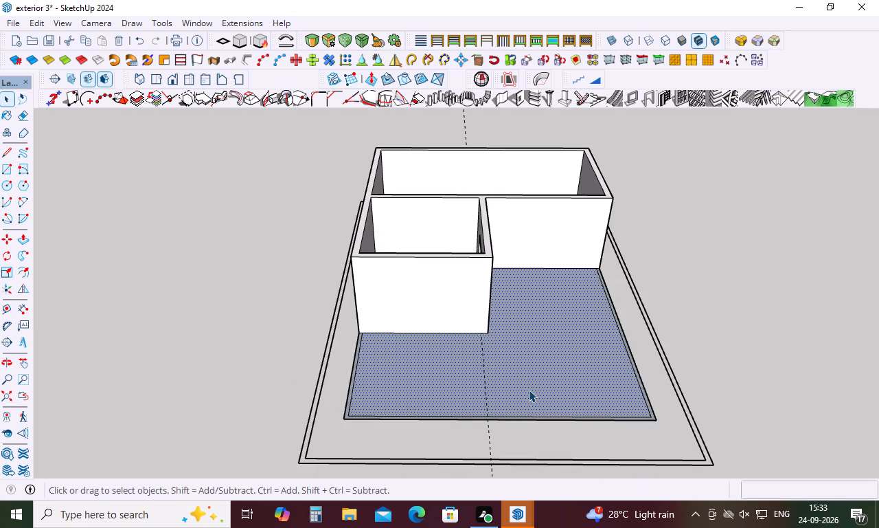
key(Delete)
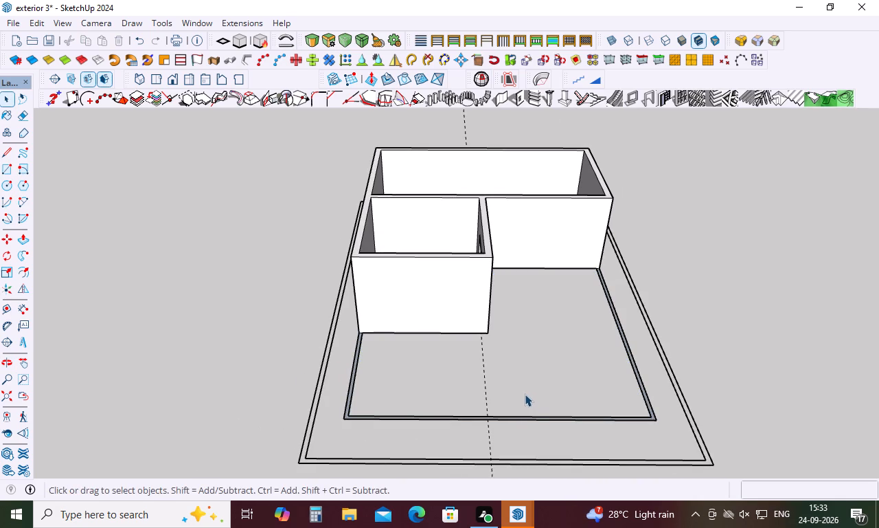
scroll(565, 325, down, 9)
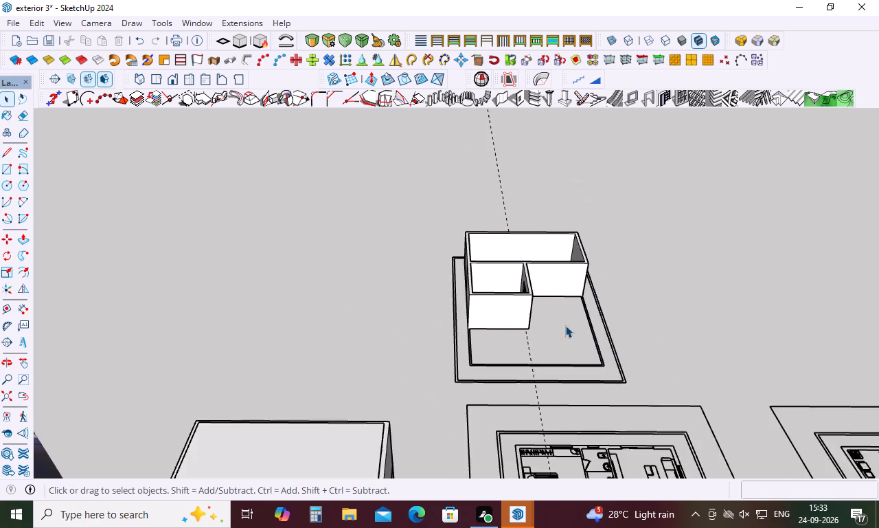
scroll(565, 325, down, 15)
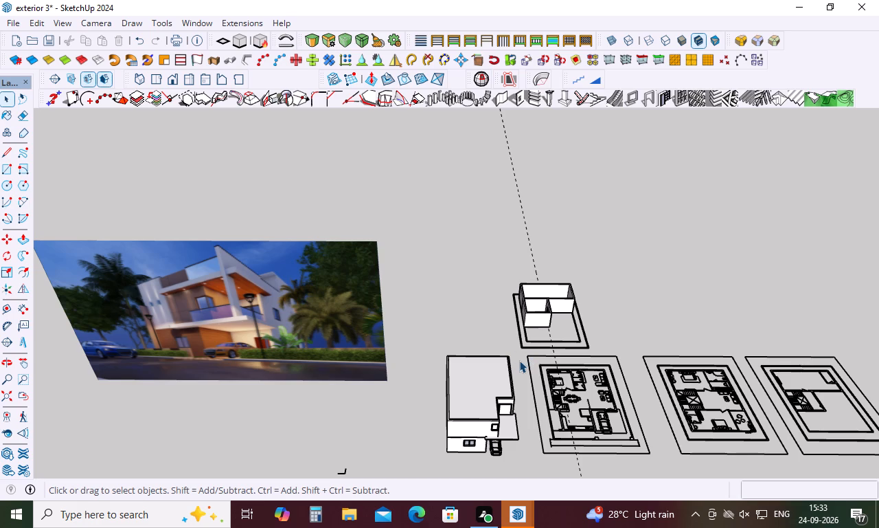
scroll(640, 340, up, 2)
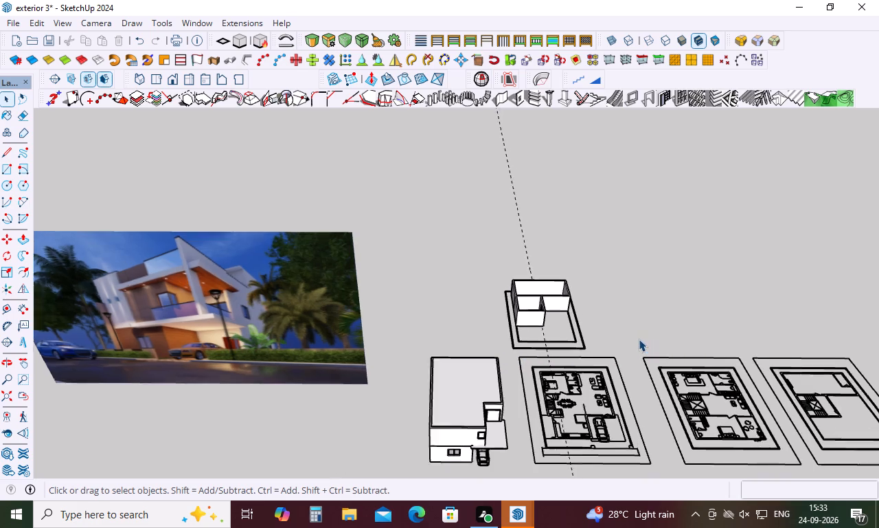
Pull the thin terrace outline in front of the rooms up 3' to form a parapet wall.
scroll(639, 339, up, 8)
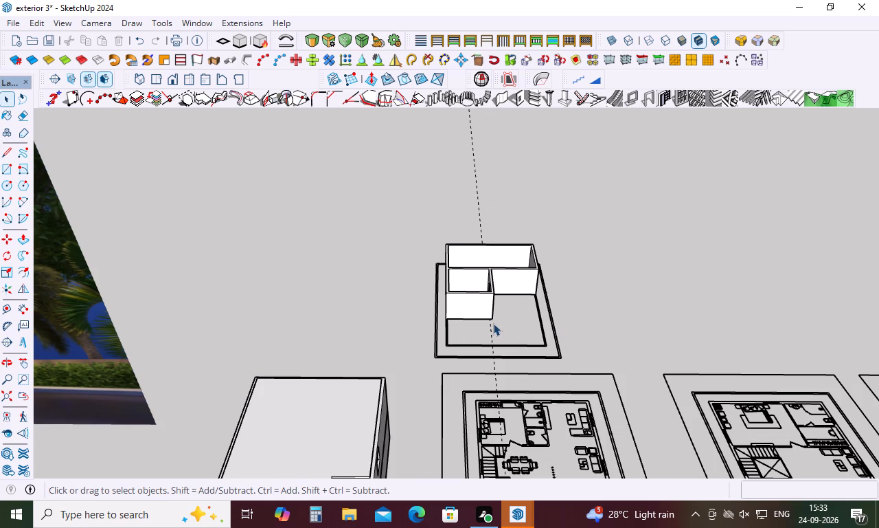
scroll(493, 323, down, 11)
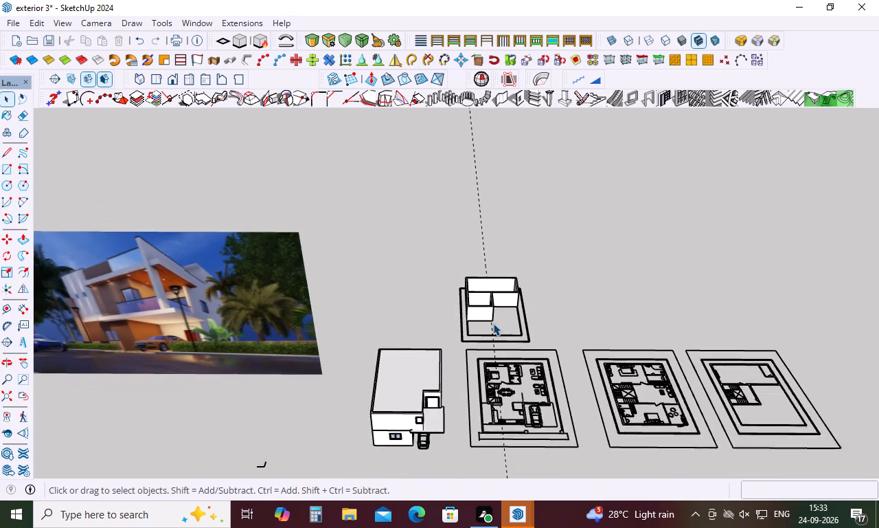
scroll(493, 323, down, 1)
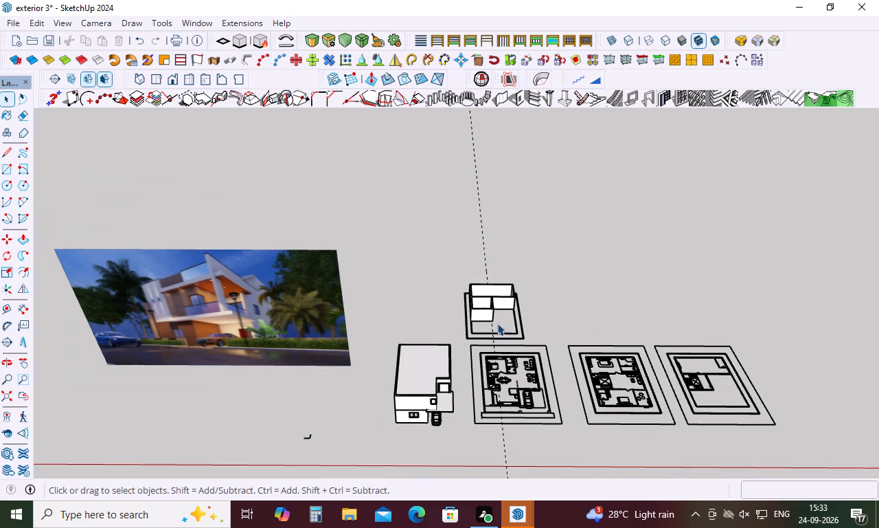
scroll(515, 330, up, 3)
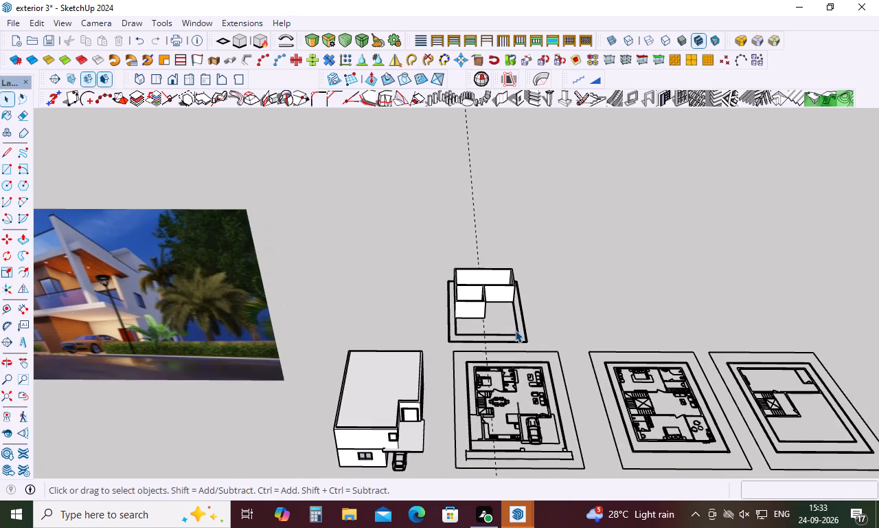
scroll(515, 330, up, 3)
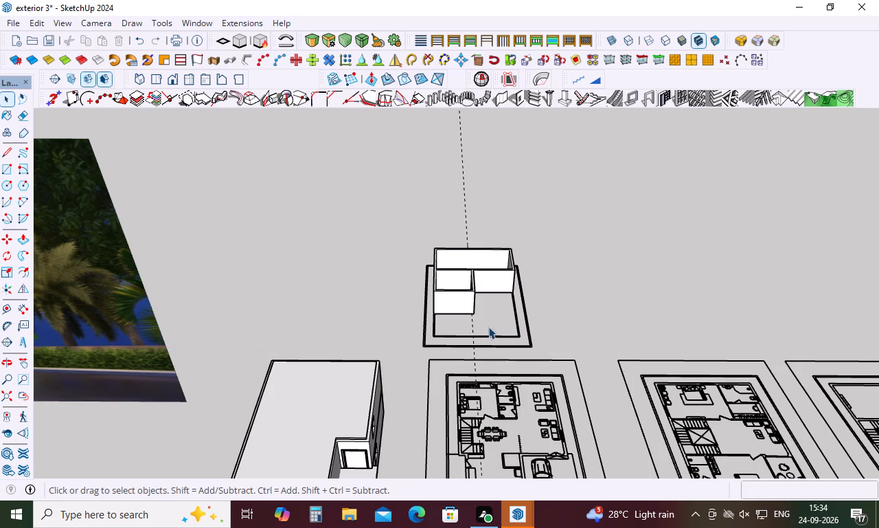
scroll(480, 328, up, 4)
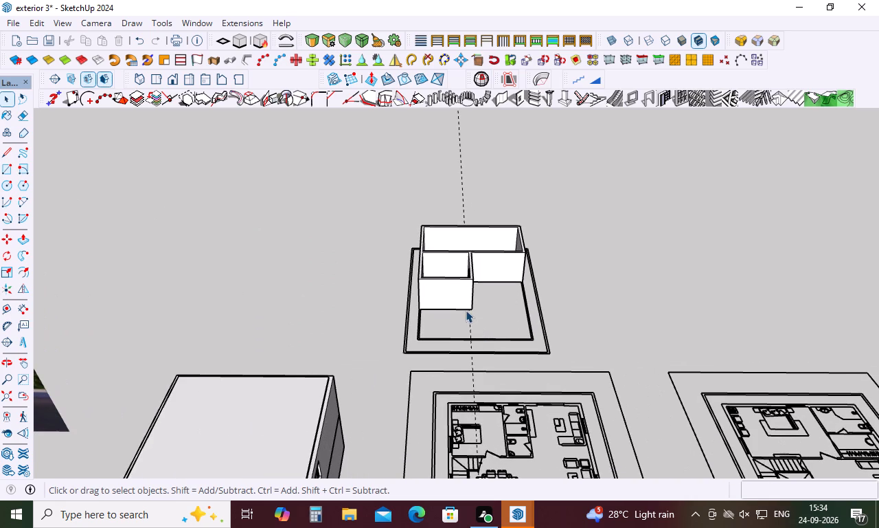
scroll(433, 290, up, 6)
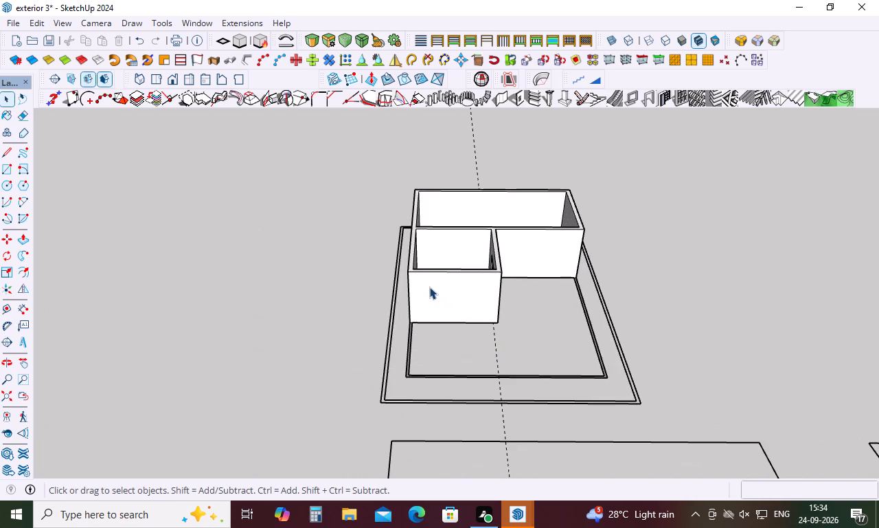
key(p)
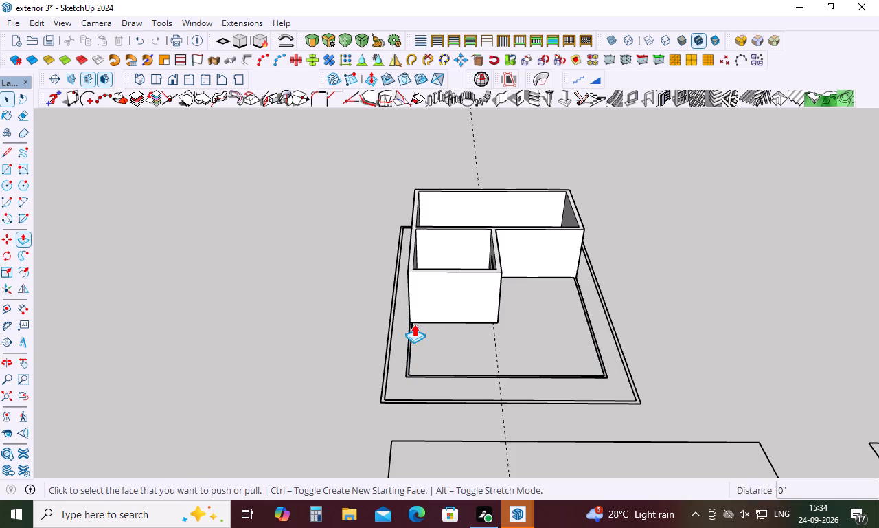
scroll(415, 324, up, 8)
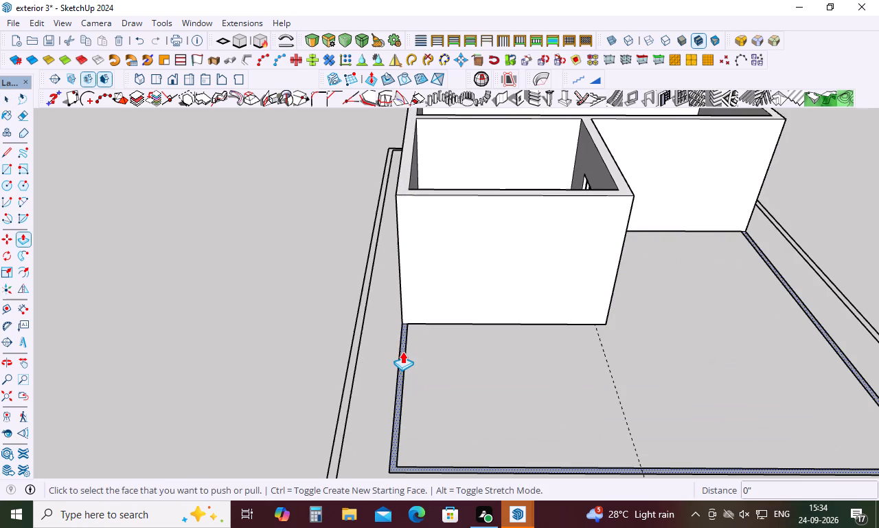
click(402, 351)
scroll(416, 293, down, 4)
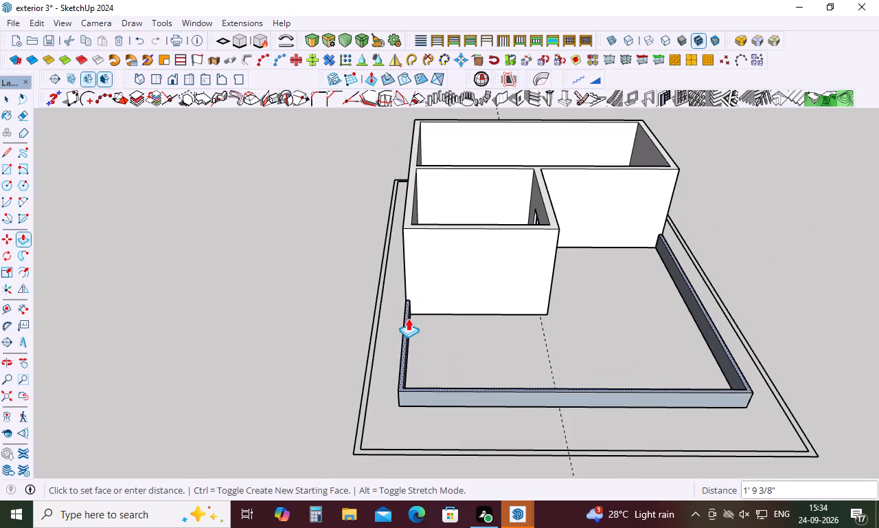
key(3)
key(apostrophe)
key(Return)
key(space)
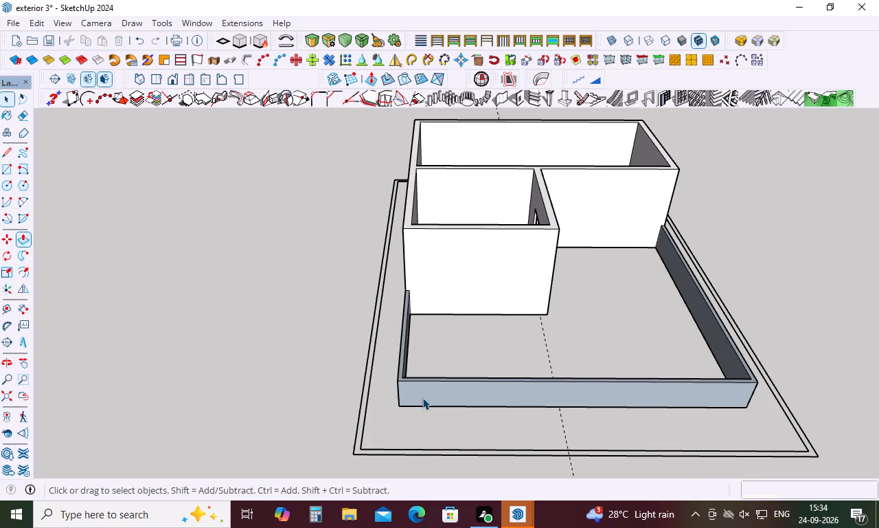
Reverse the front parapet's outer face, the parapet top face and the inner face of the side parapet opposite the stair room door.
click(425, 397)
double_click(425, 397)
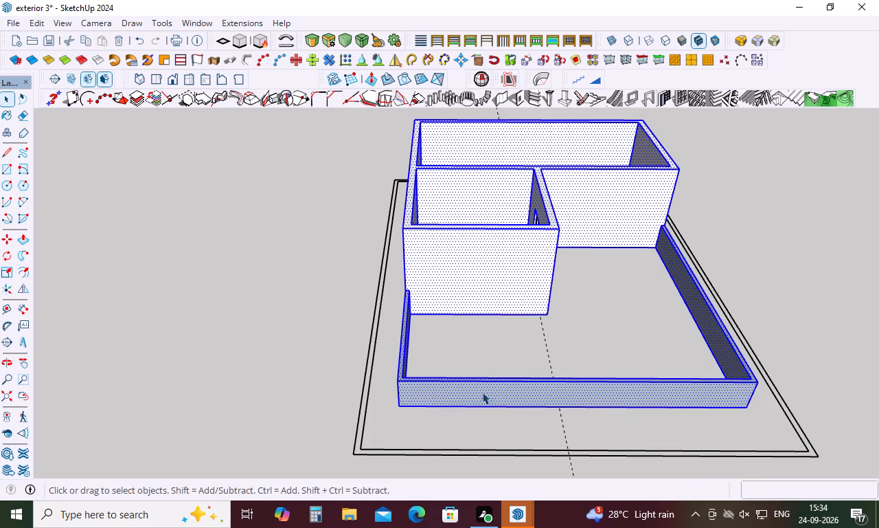
click(819, 318)
click(654, 389)
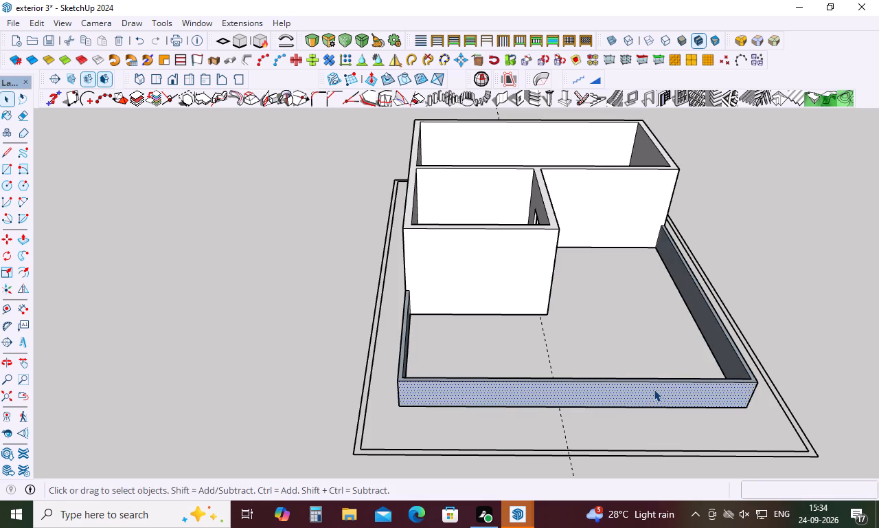
right_click(654, 389)
click(704, 278)
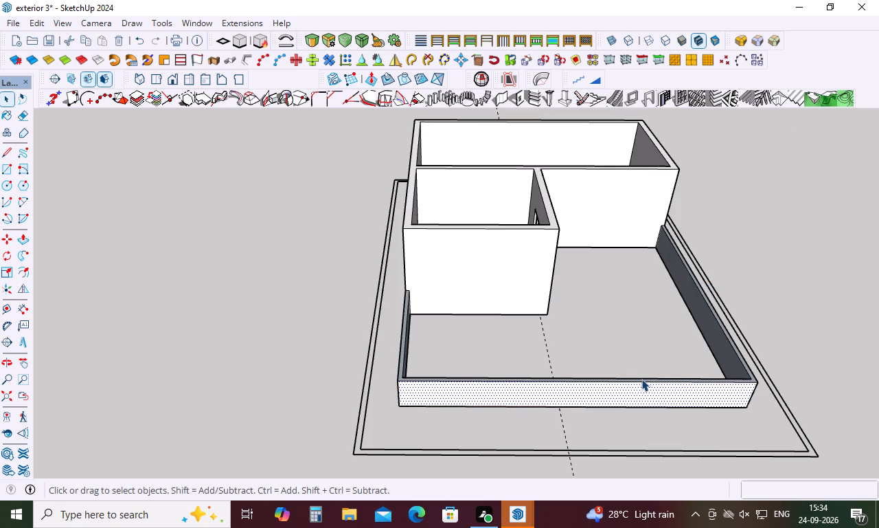
scroll(641, 382, up, 10)
click(646, 379)
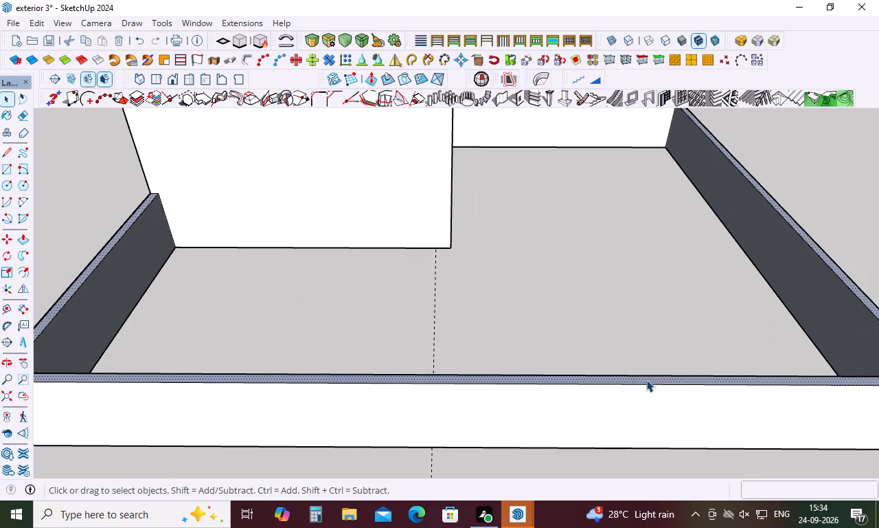
right_click(646, 379)
click(687, 267)
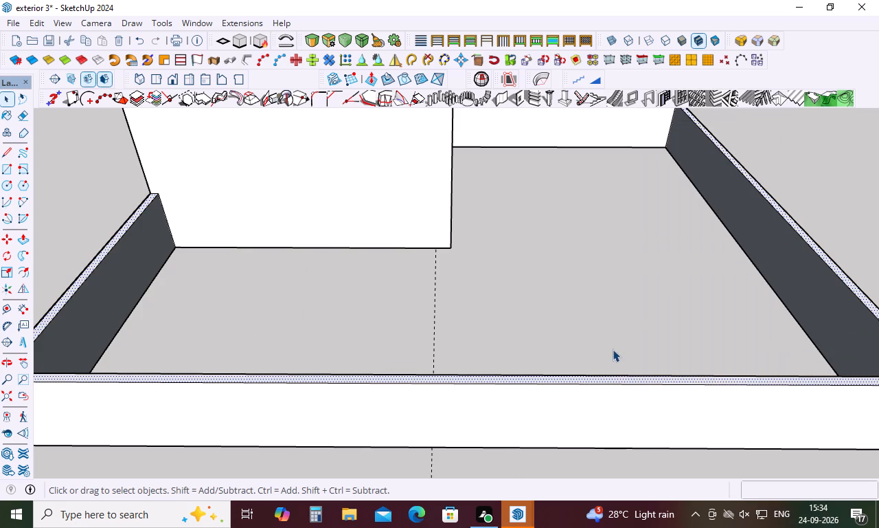
click(787, 256)
right_click(788, 255)
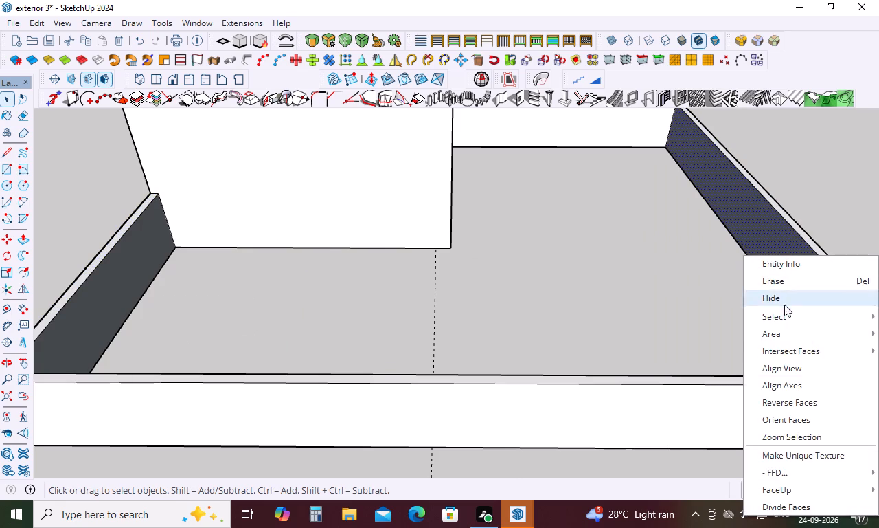
click(784, 405)
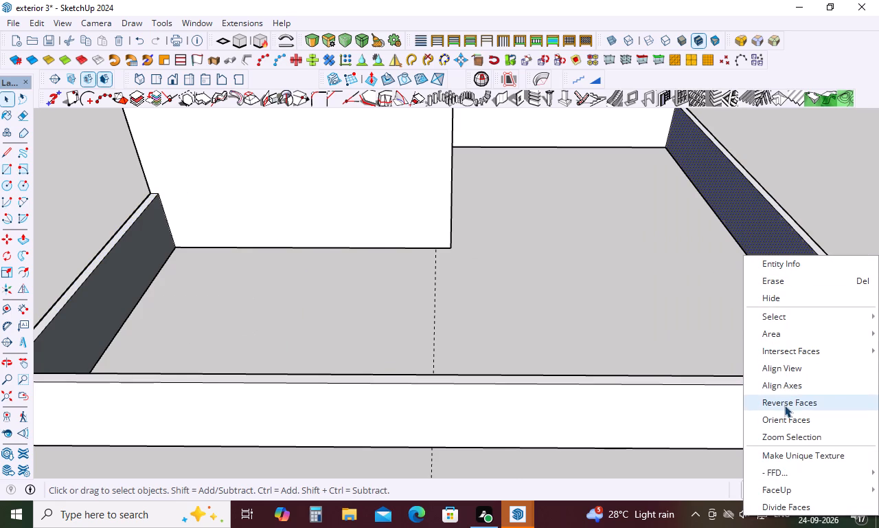
Reverse the outer face of the side parapet opposite the stair room door.
scroll(651, 265, down, 9)
middle_drag(699, 318, 654, 318)
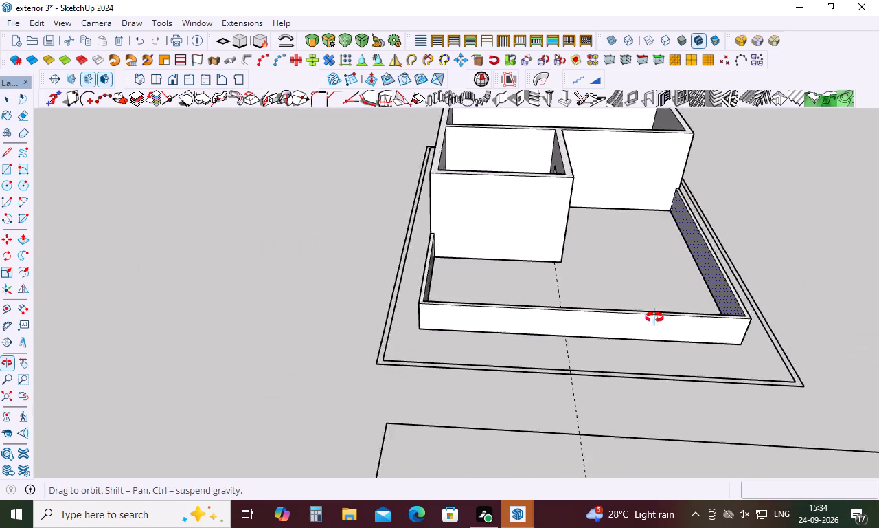
middle_drag(654, 318, 287, 274)
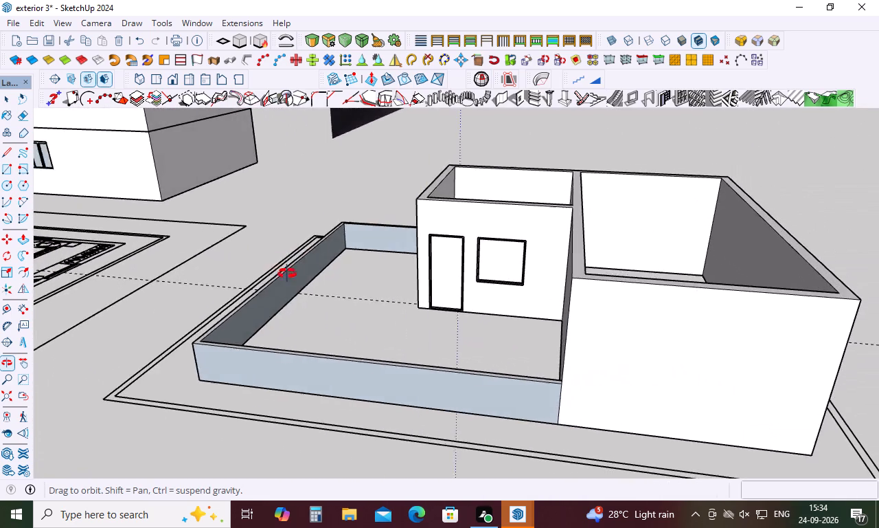
middle_drag(287, 274, 646, 371)
scroll(632, 368, up, 5)
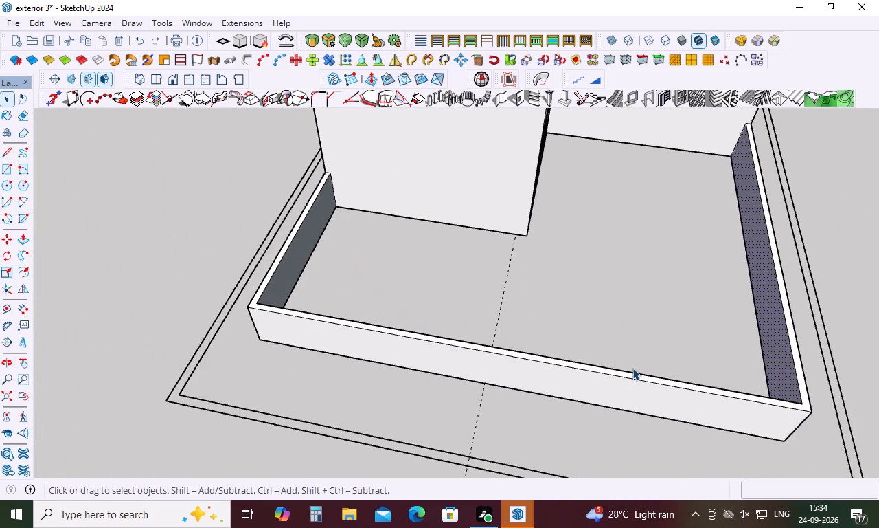
middle_drag(632, 368, 444, 232)
click(581, 346)
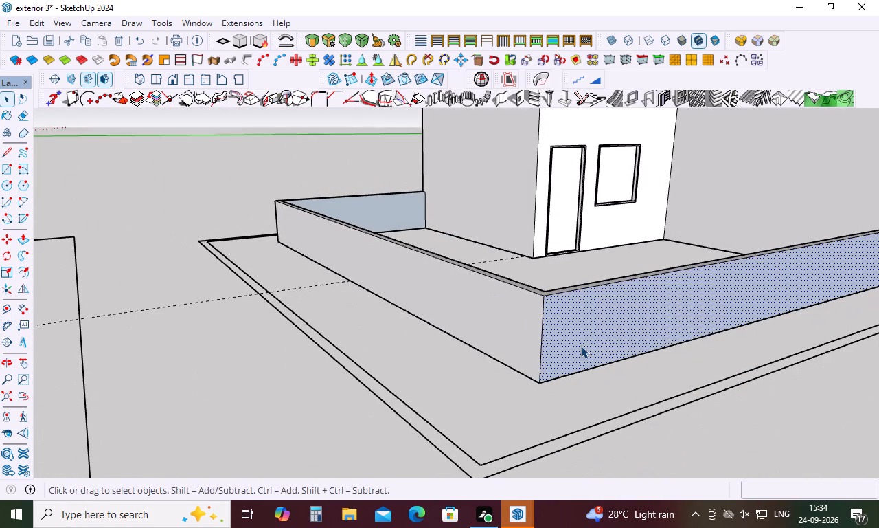
right_click(581, 346)
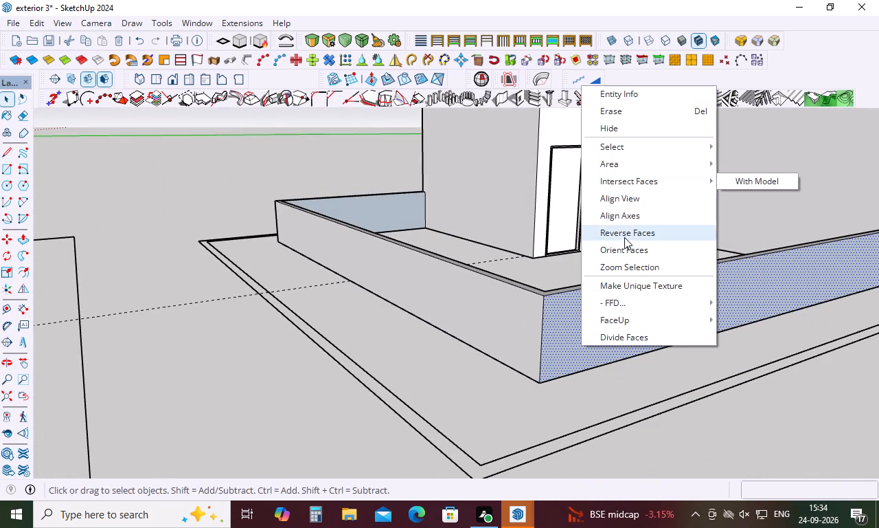
click(626, 237)
Reverse the inner faces of the short side parapet beside the stair room and of the front parapet.
middle_drag(598, 272, 580, 372)
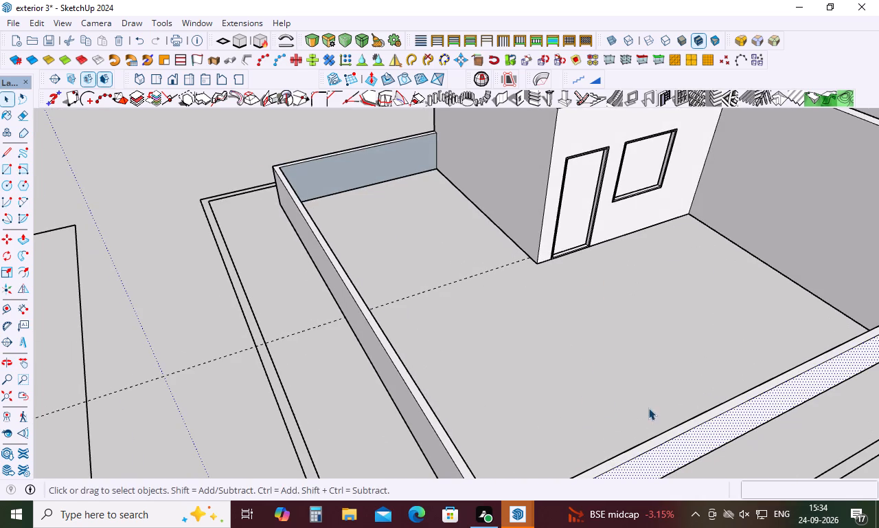
middle_drag(443, 325, 346, 353)
click(392, 140)
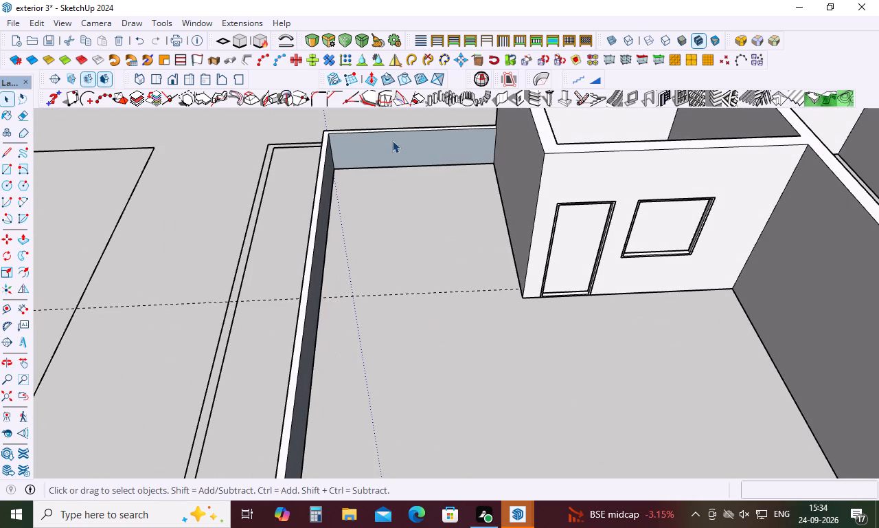
right_click(393, 150)
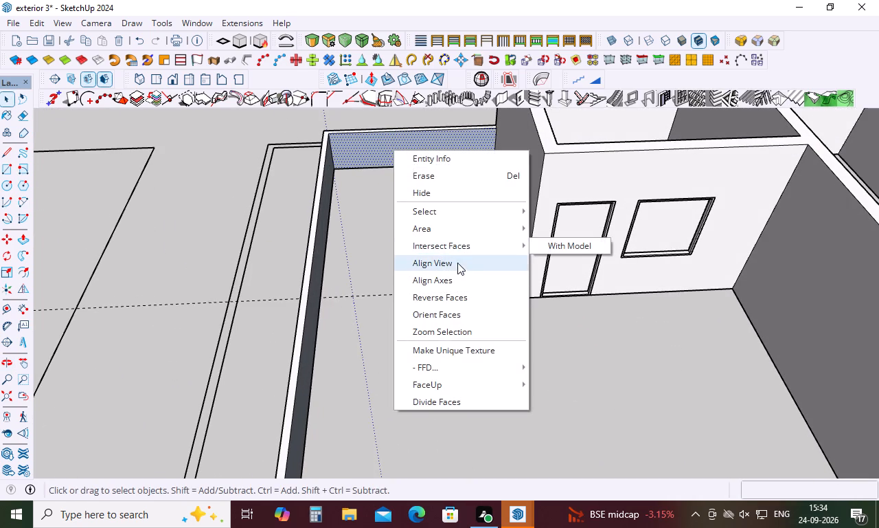
click(453, 295)
middle_drag(345, 292, 280, 230)
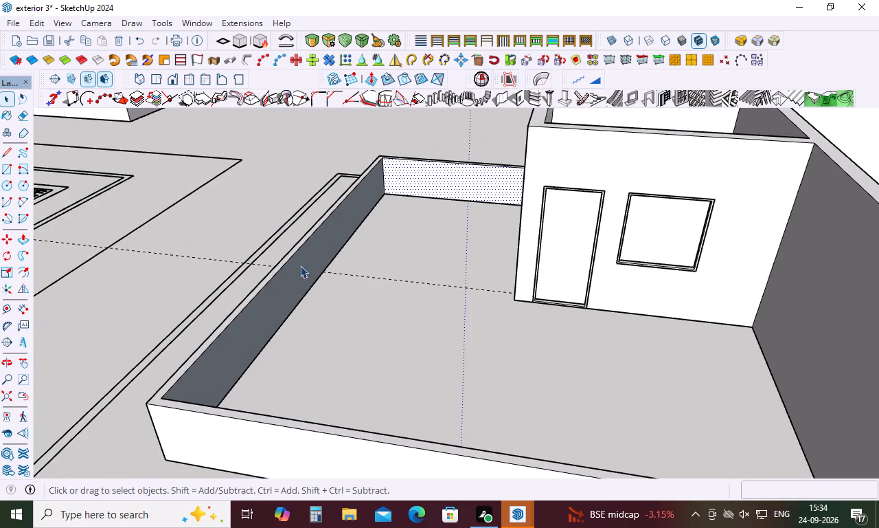
click(297, 276)
right_click(297, 276)
click(365, 160)
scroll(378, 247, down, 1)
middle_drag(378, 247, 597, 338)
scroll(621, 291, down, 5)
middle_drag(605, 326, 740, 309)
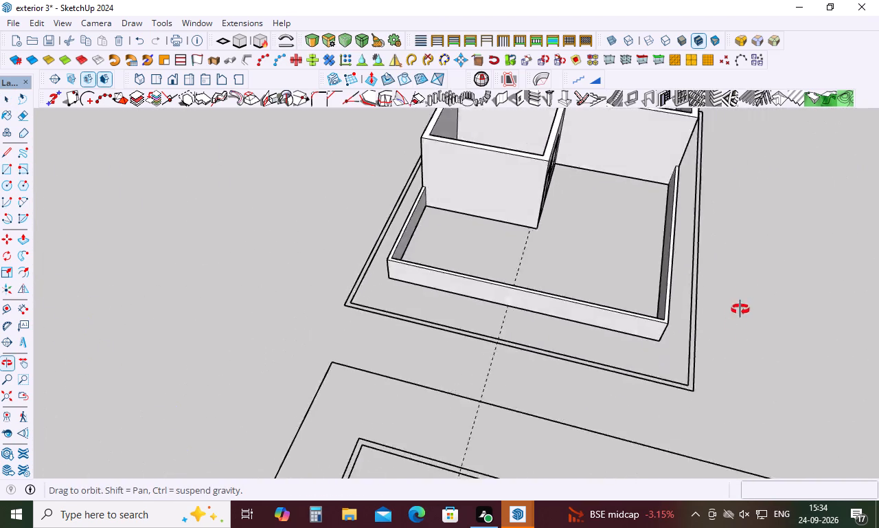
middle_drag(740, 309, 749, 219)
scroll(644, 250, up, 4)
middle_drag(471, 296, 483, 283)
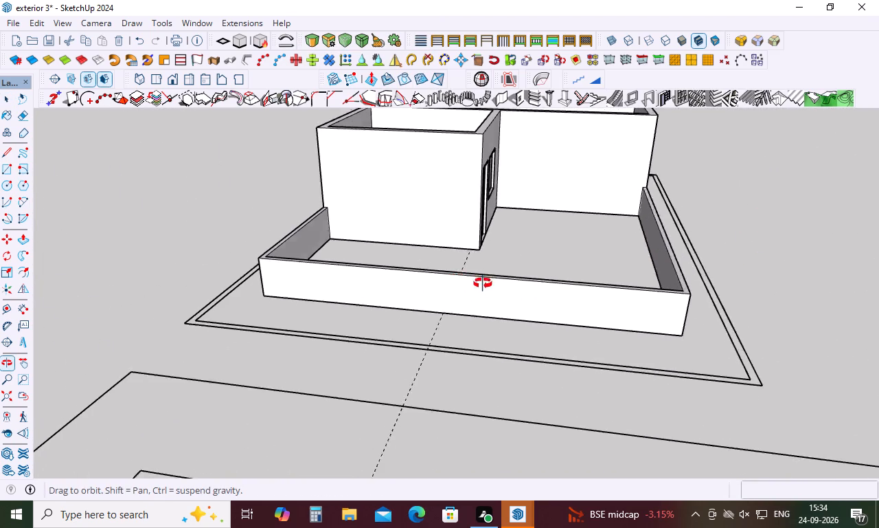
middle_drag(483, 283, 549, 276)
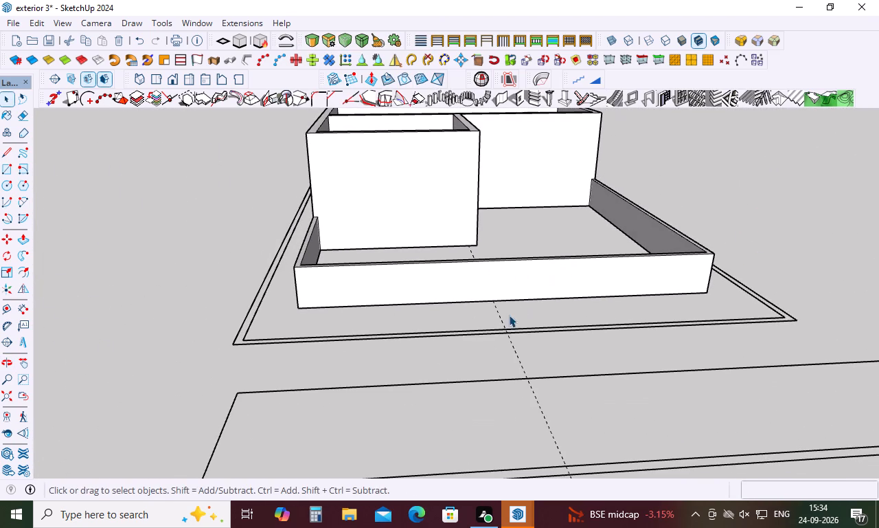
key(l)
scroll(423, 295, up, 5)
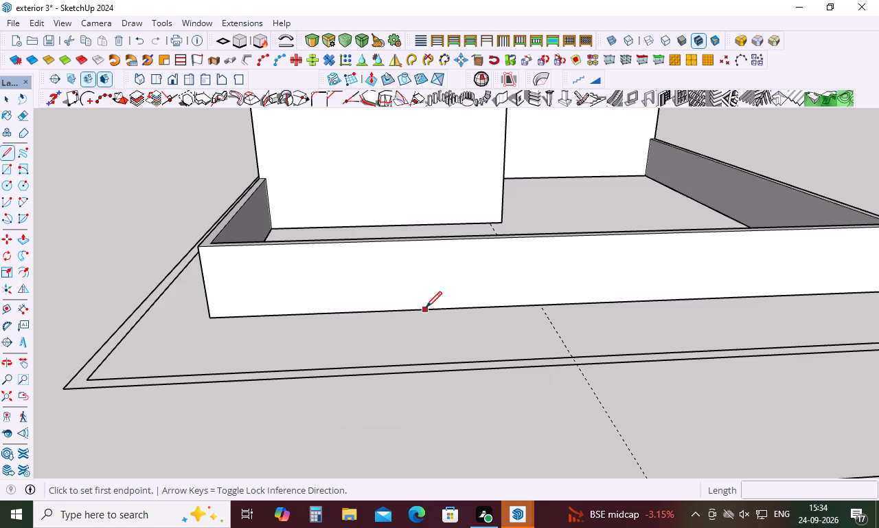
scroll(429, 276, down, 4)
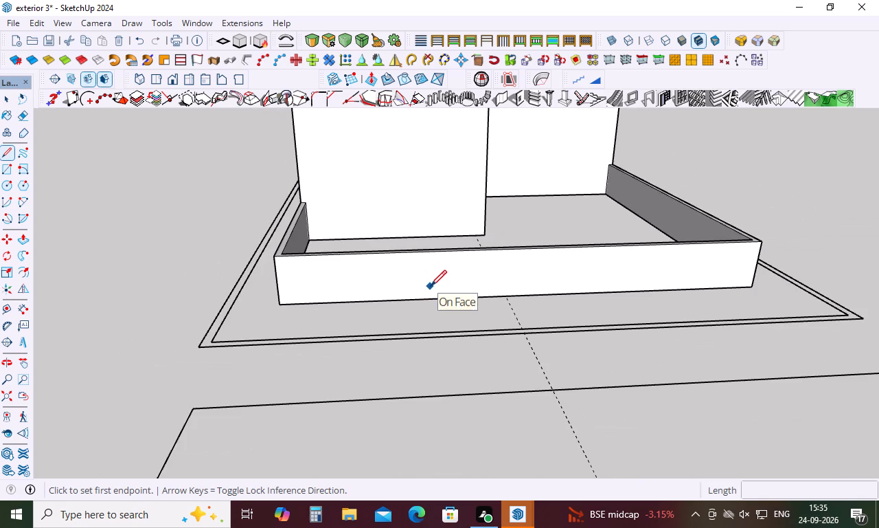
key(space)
Make a group of the connected terrace-level room walls and parapet.
triple_click(448, 285)
double_click(448, 285)
right_click(448, 285)
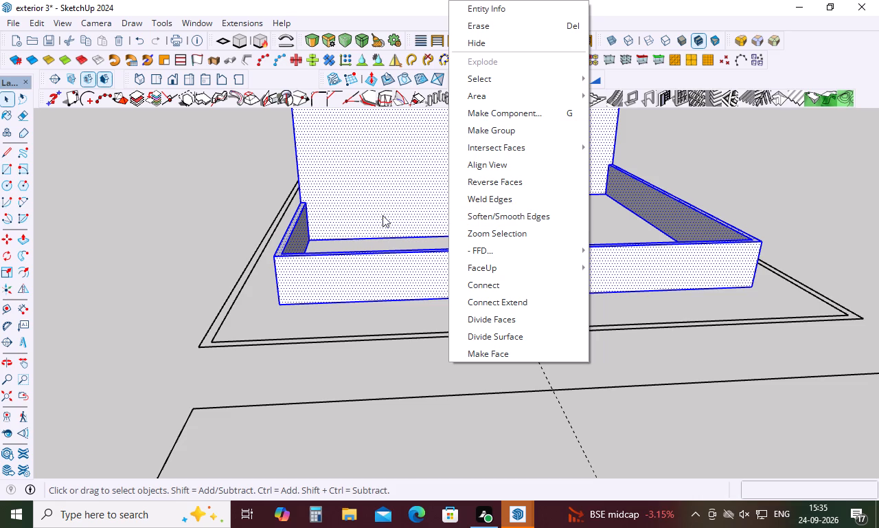
click(522, 135)
click(520, 376)
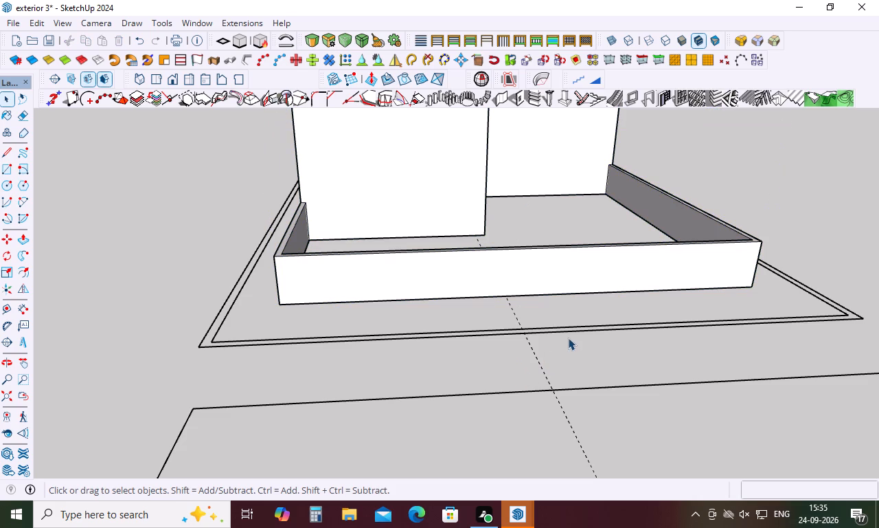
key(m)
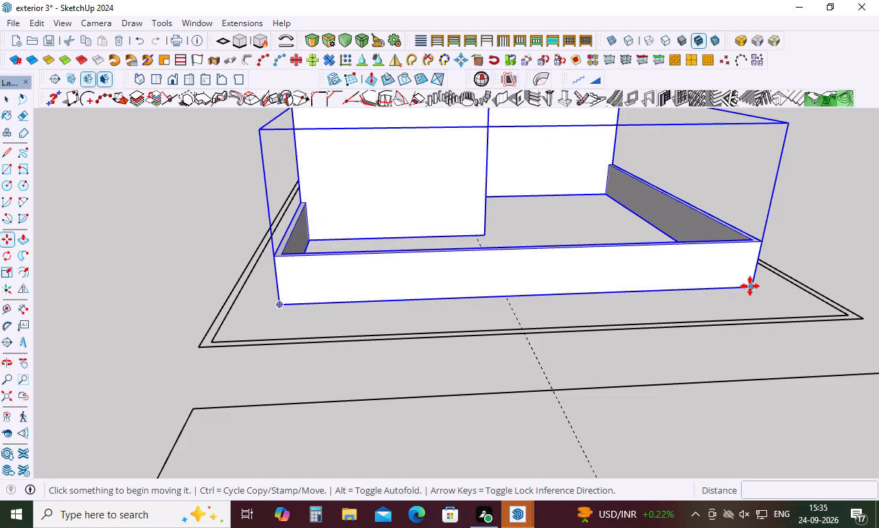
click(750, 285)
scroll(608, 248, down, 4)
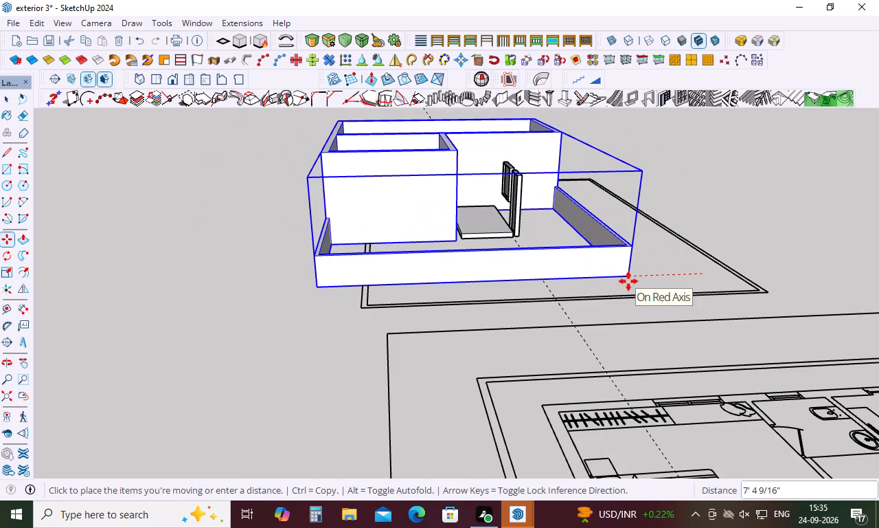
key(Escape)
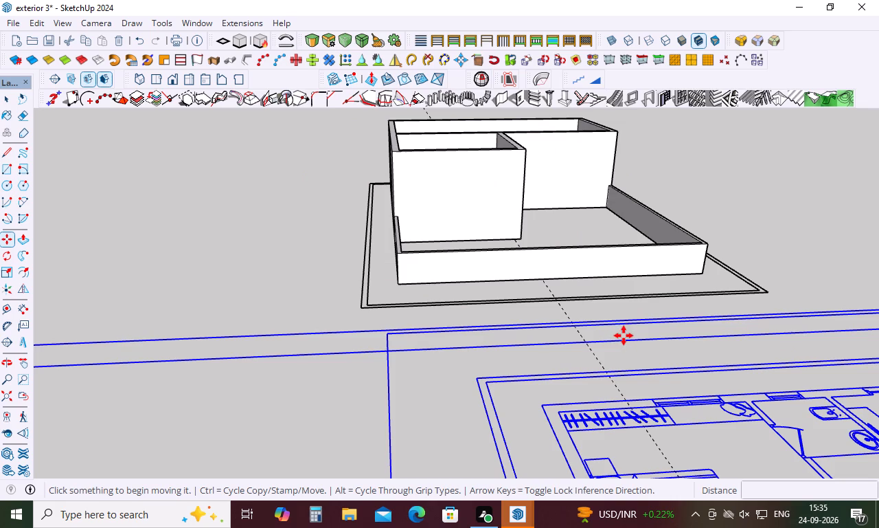
Undo the grouping of the terrace-level walls and parapet.
key(ctrl+z)
key(ctrl+z)
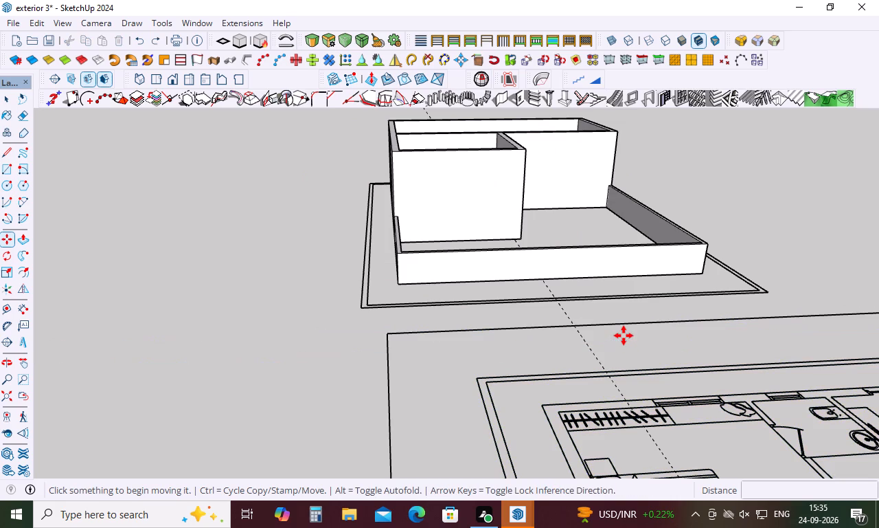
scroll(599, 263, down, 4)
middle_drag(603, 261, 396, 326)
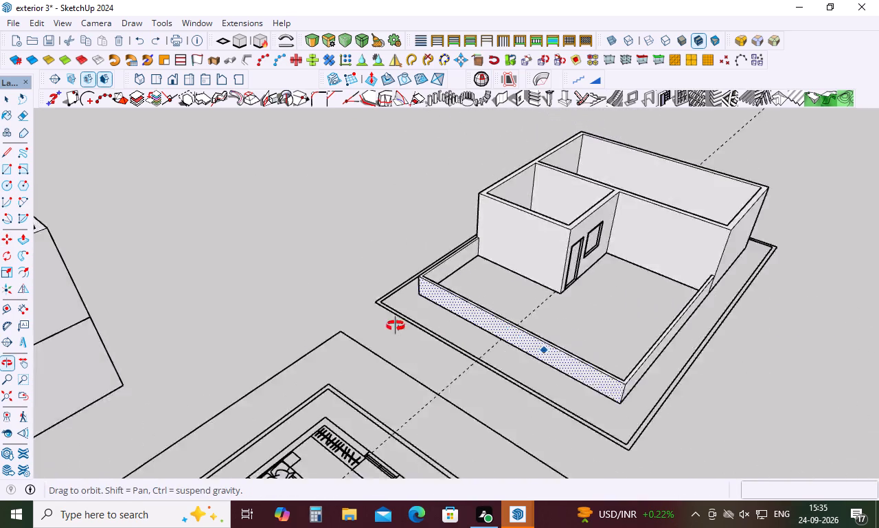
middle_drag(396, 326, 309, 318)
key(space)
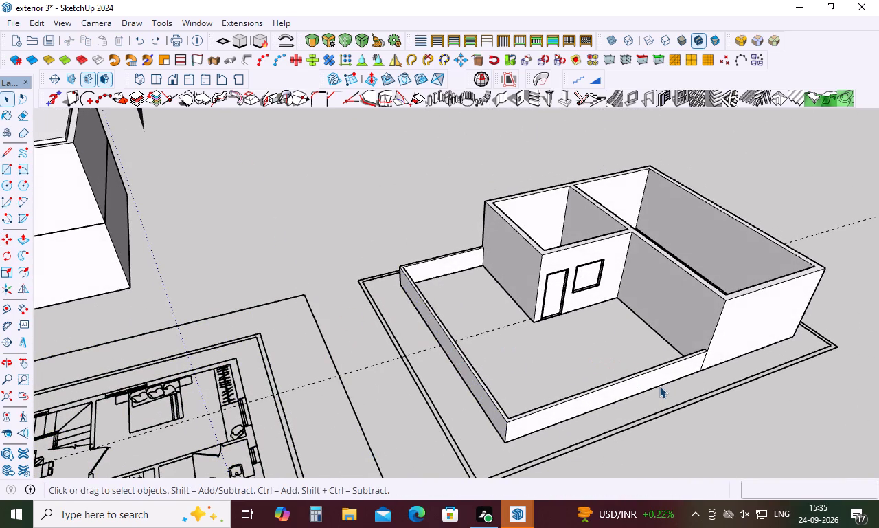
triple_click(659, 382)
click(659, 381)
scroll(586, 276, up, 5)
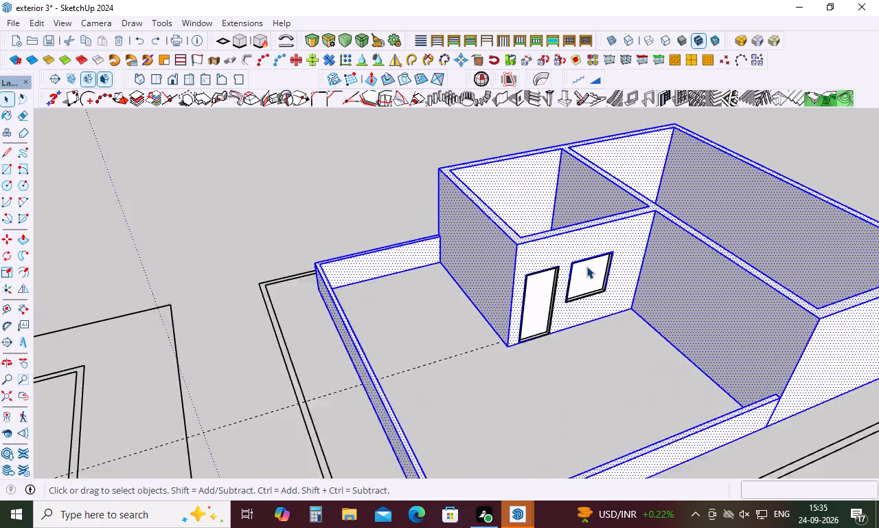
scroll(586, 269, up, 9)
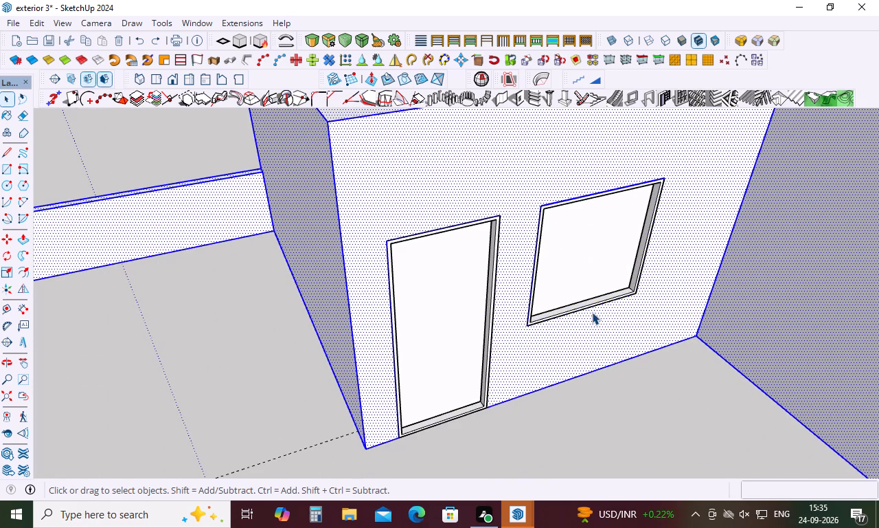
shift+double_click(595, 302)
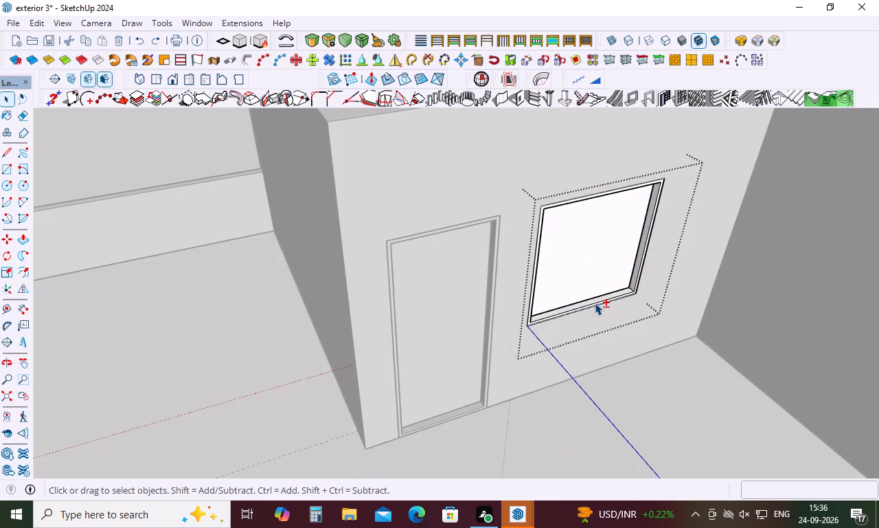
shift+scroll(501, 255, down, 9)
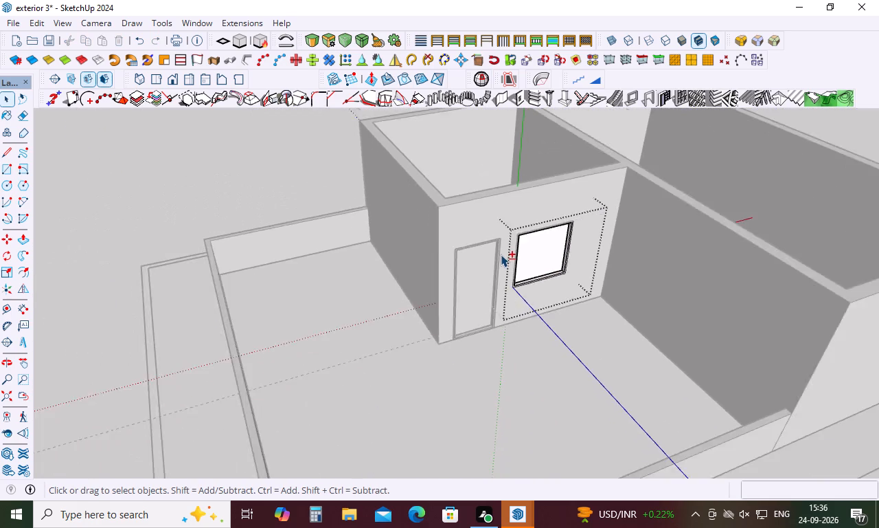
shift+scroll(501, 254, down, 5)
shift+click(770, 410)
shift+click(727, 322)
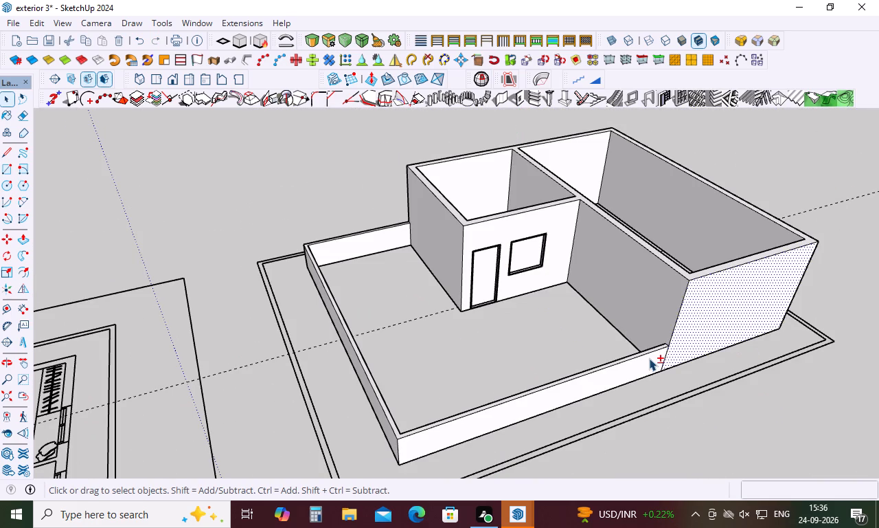
Make one group of the connected terrace-level walls and parapet together with the stair room's window and door frames.
shift+triple_click(649, 358)
shift+scroll(558, 259, up, 5)
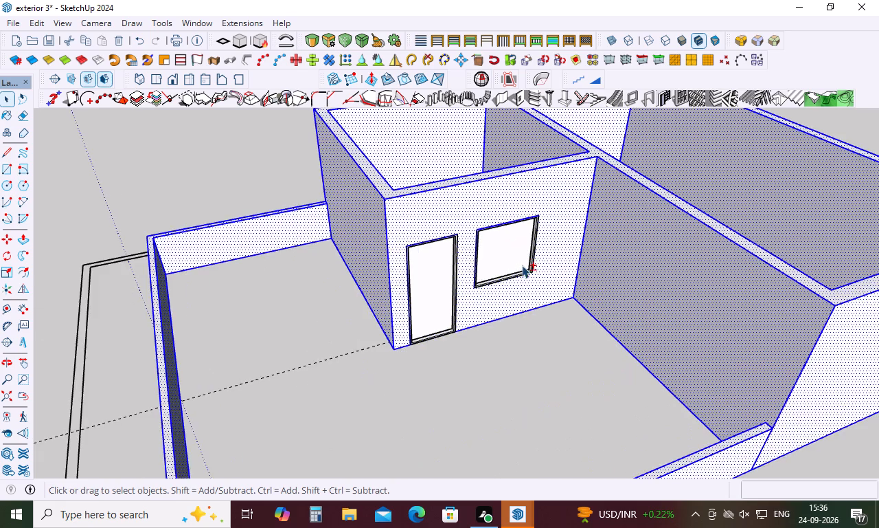
shift+scroll(522, 265, up, 10)
shift+click(533, 285)
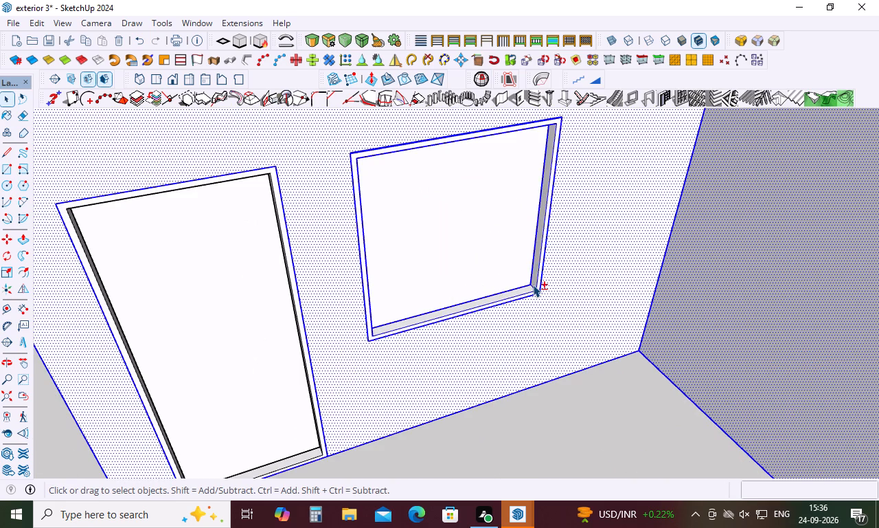
shift+scroll(540, 267, down, 5)
shift+click(389, 337)
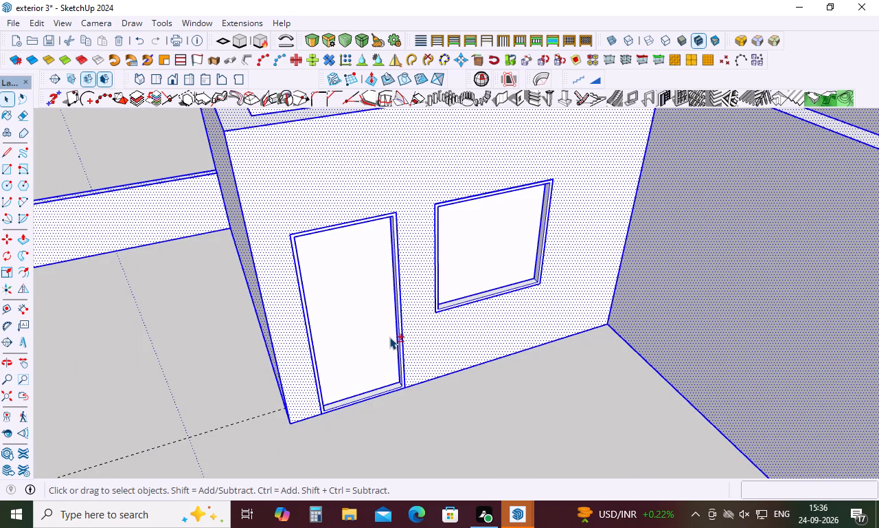
right_click(491, 256)
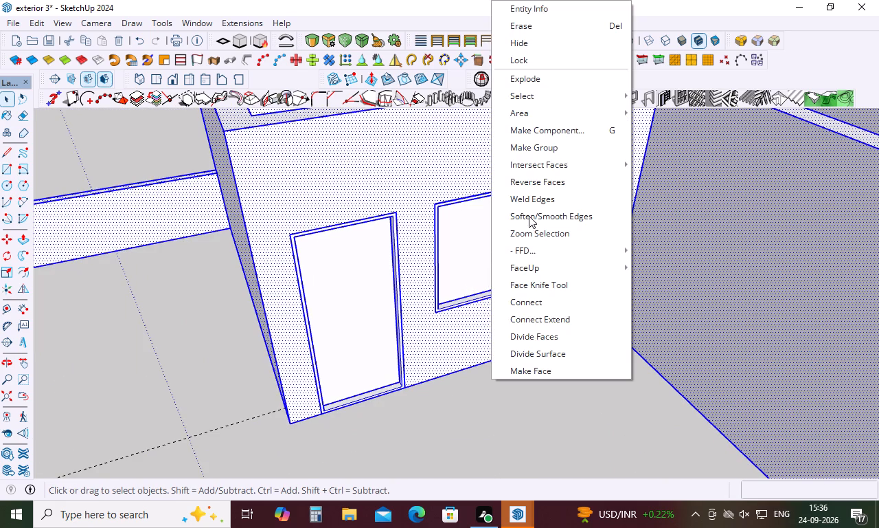
click(571, 148)
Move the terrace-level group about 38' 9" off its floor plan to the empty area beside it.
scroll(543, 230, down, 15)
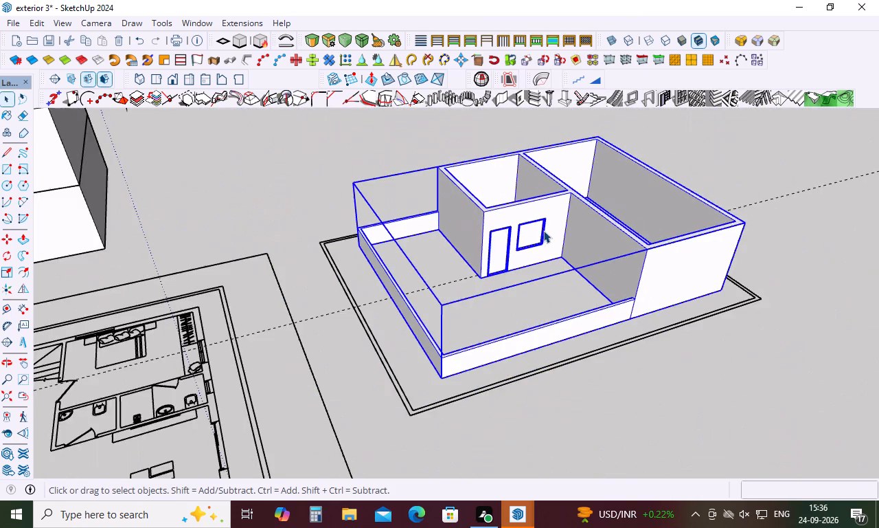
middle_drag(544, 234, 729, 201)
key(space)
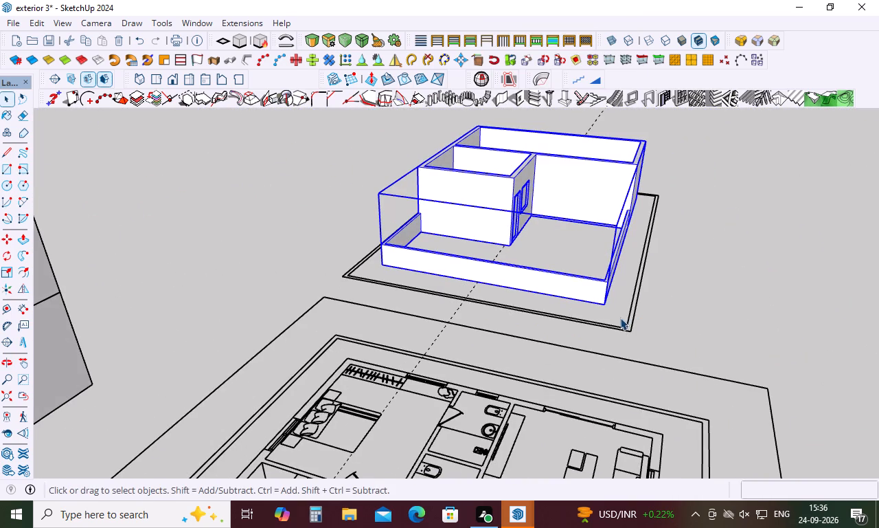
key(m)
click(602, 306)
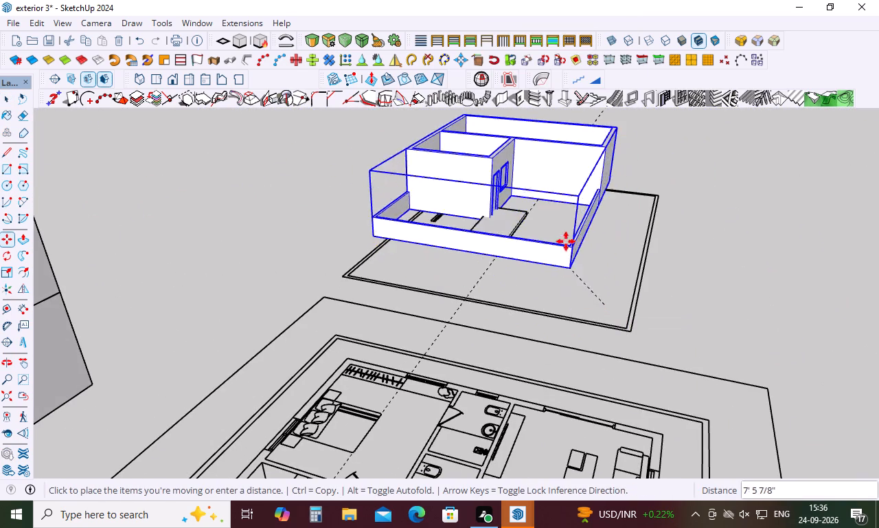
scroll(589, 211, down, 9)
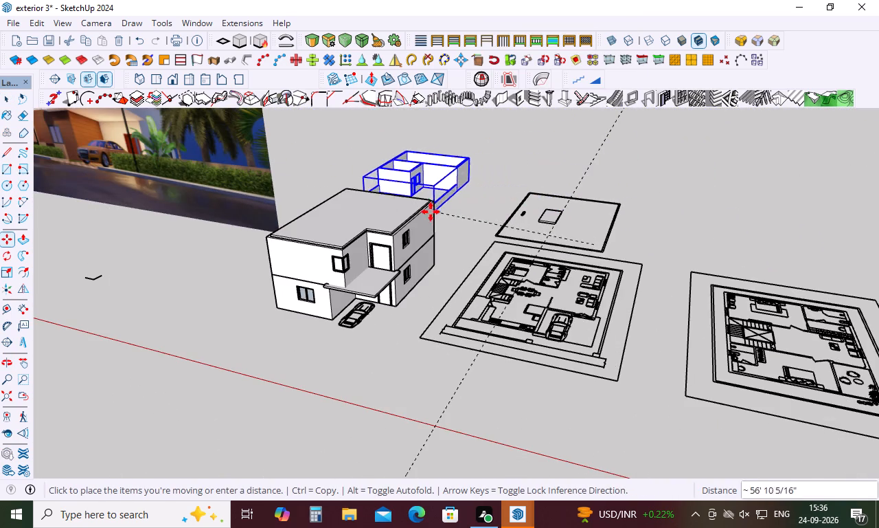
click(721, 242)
Move the terrace-level group by its front parapet's bottom corner onto the matching top corner of the two-storey house's upper walls.
scroll(636, 220, up, 10)
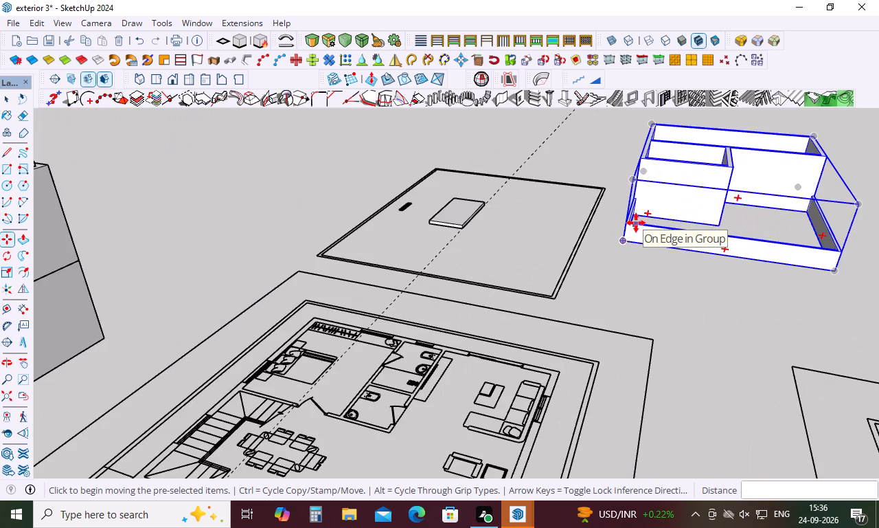
scroll(636, 223, up, 9)
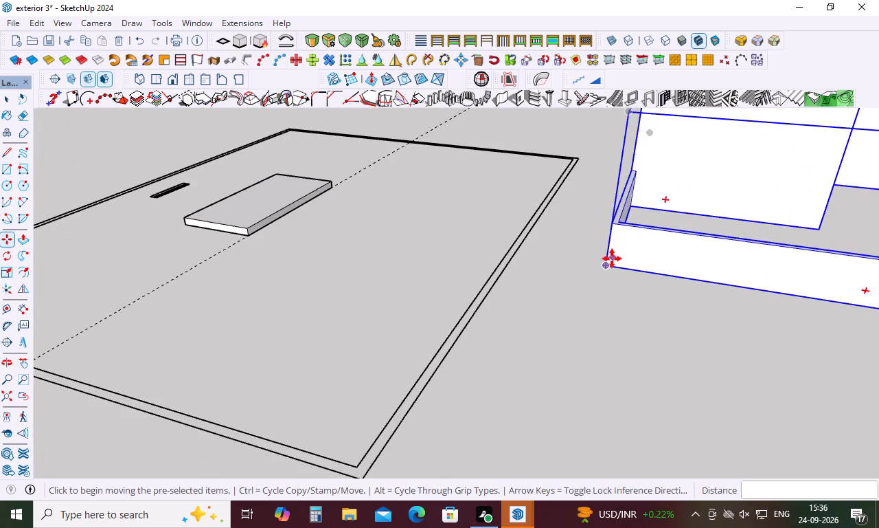
click(606, 268)
scroll(601, 210, down, 5)
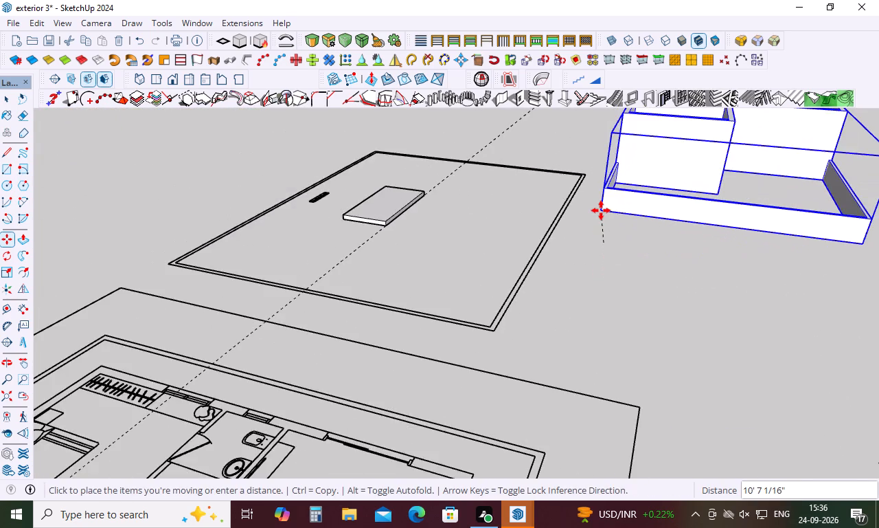
scroll(601, 210, down, 13)
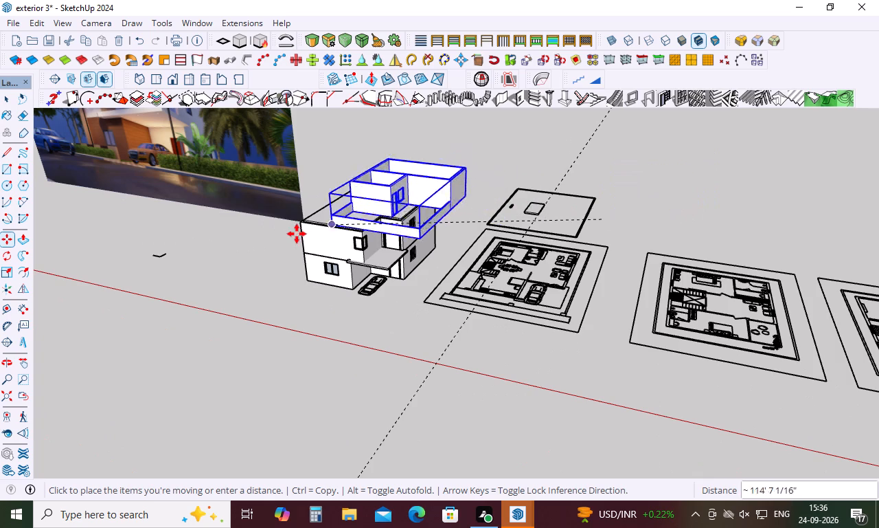
scroll(293, 224, up, 14)
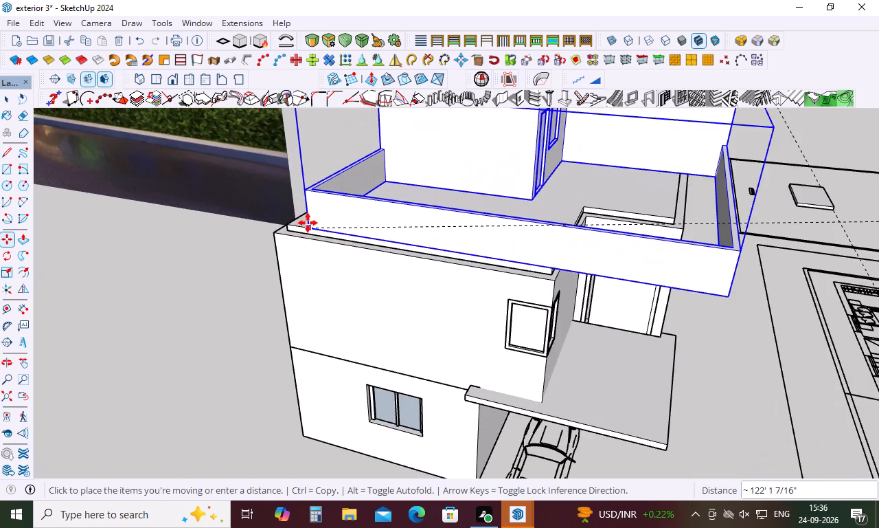
scroll(308, 223, up, 4)
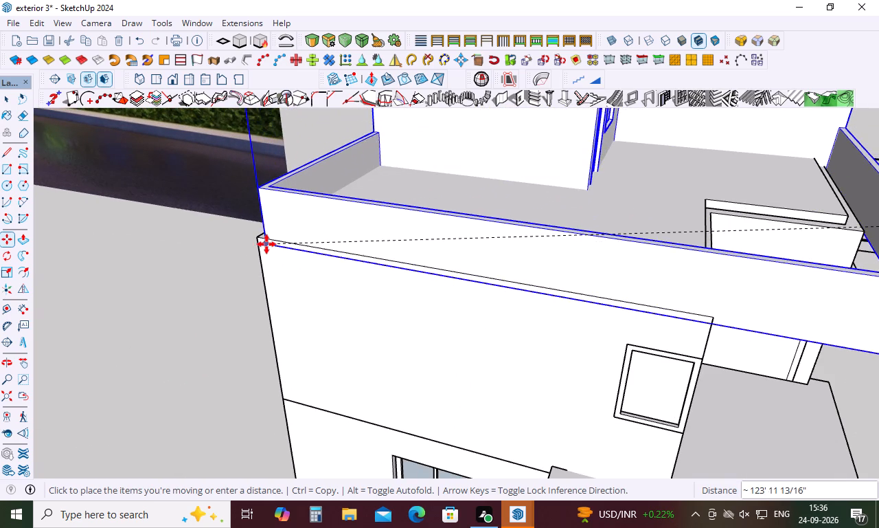
click(260, 240)
Raise the terrace-level group 6" vertically above the top of the house's upper walls.
scroll(368, 256, down, 4)
middle_drag(375, 255, 488, 221)
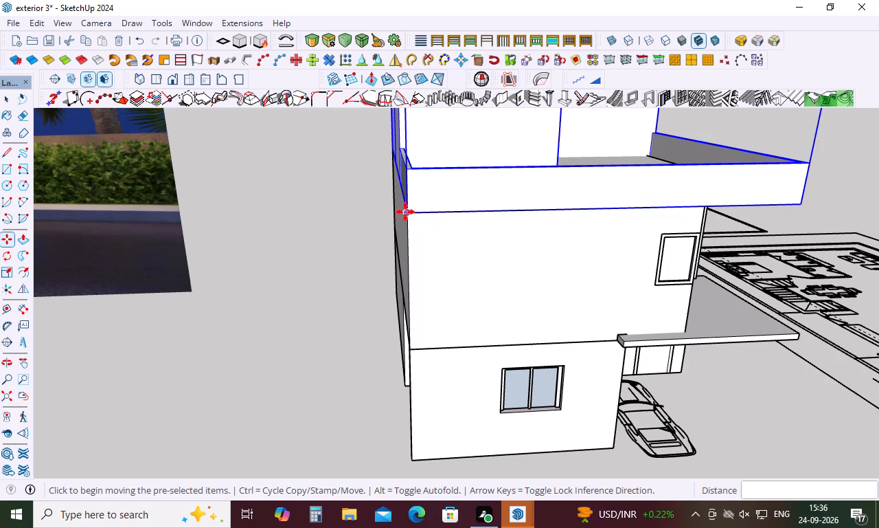
click(405, 210)
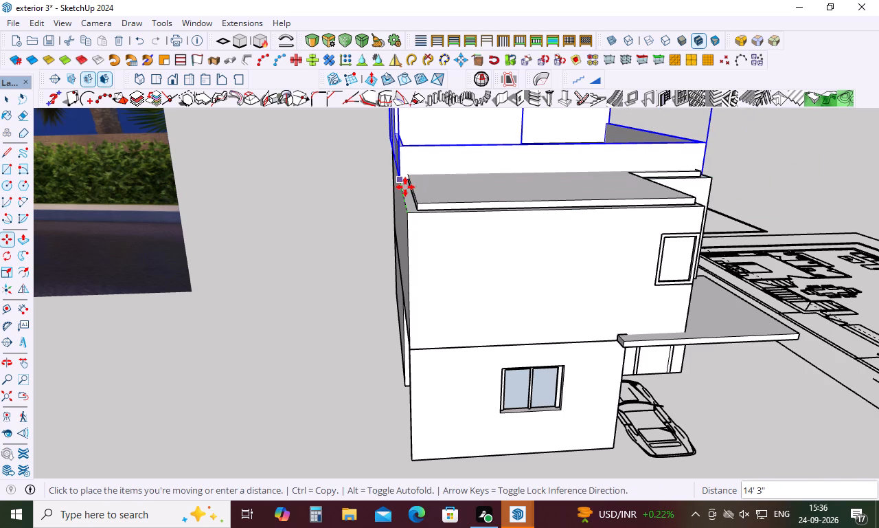
scroll(405, 187, up, 4)
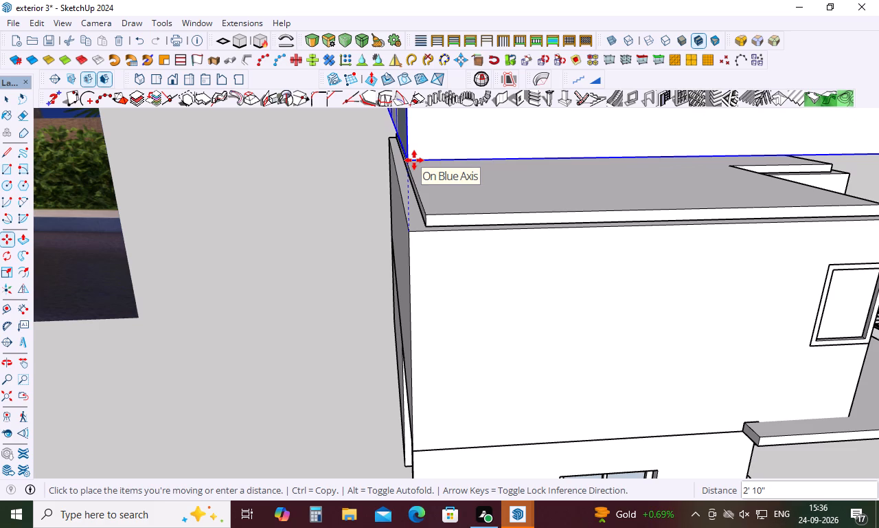
text(6")
key(Return)
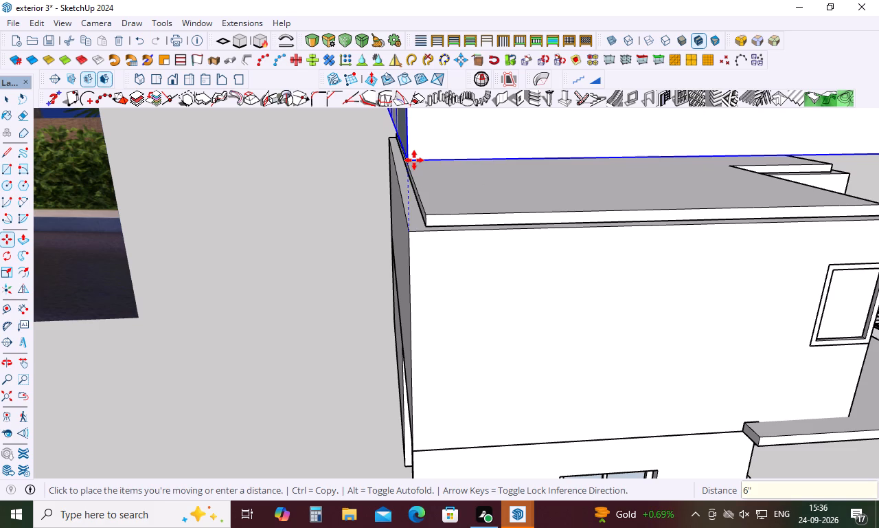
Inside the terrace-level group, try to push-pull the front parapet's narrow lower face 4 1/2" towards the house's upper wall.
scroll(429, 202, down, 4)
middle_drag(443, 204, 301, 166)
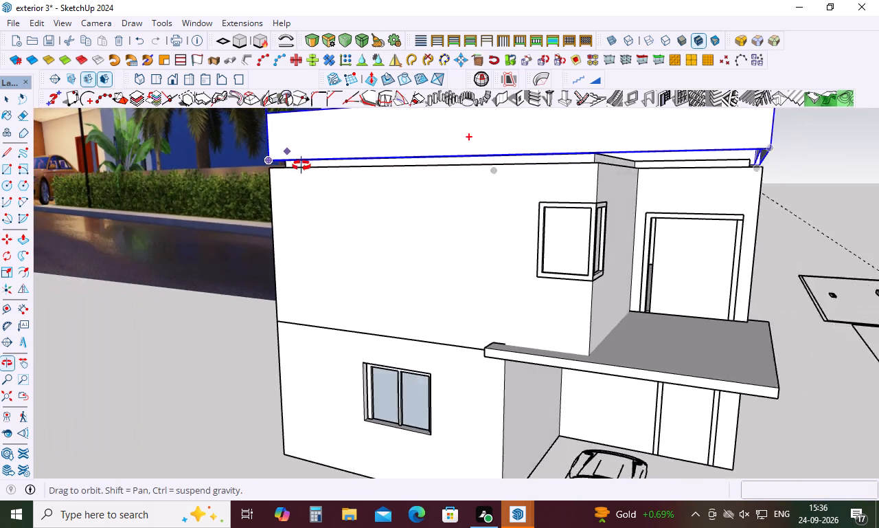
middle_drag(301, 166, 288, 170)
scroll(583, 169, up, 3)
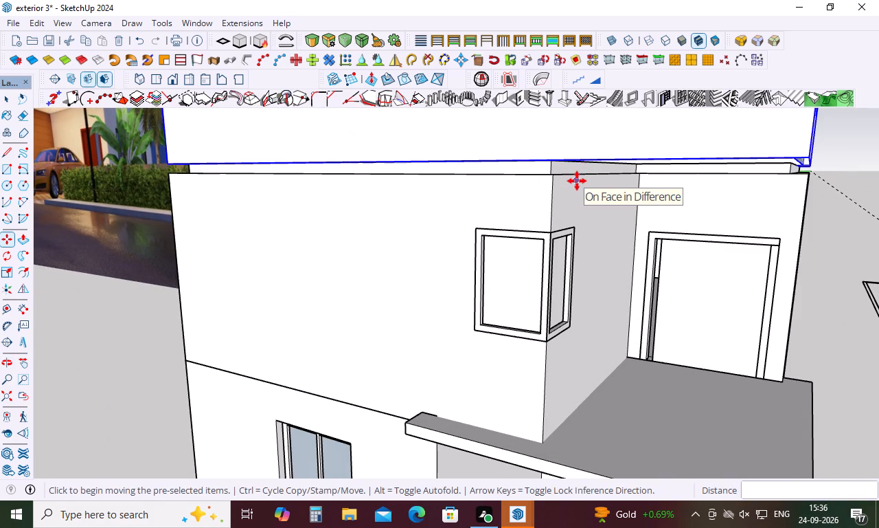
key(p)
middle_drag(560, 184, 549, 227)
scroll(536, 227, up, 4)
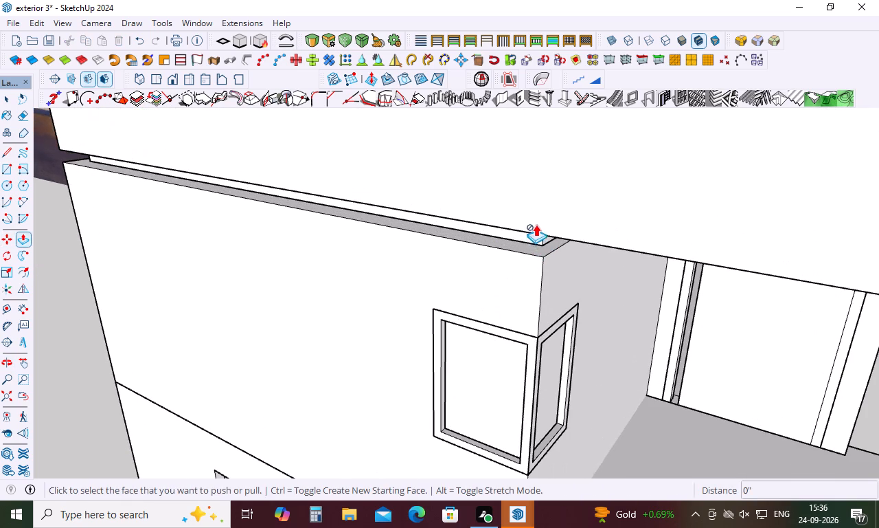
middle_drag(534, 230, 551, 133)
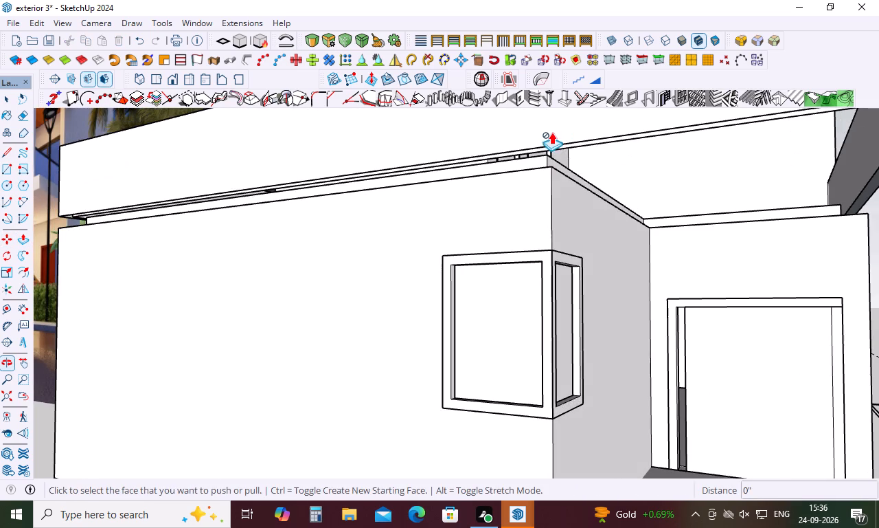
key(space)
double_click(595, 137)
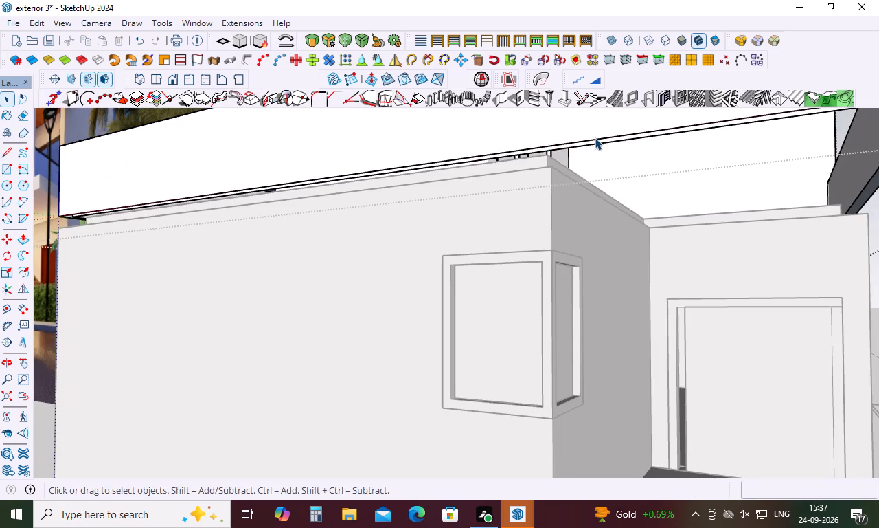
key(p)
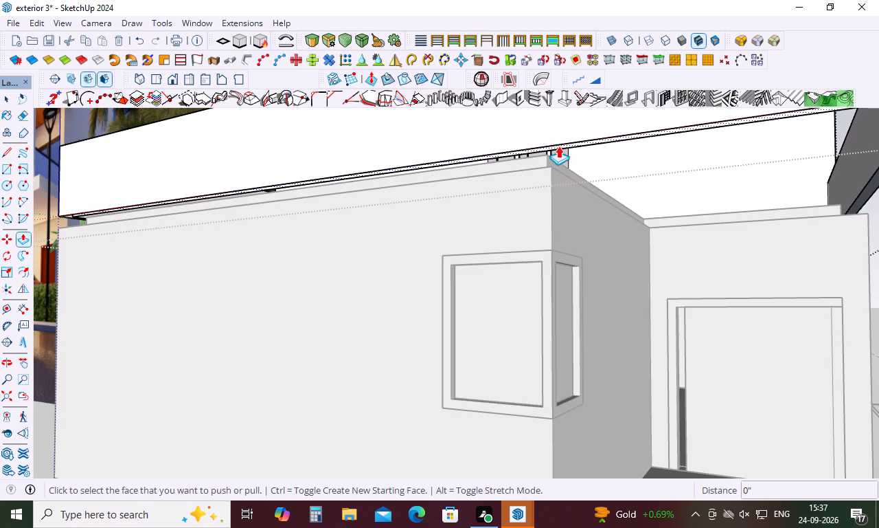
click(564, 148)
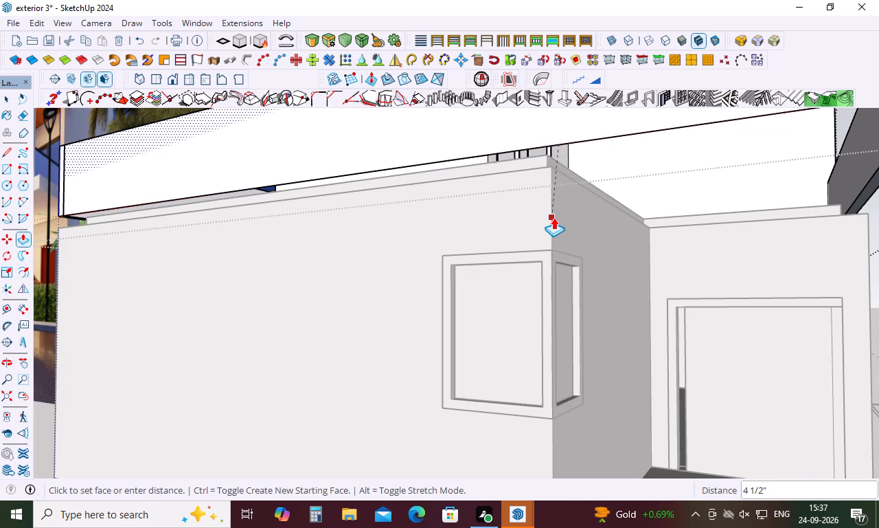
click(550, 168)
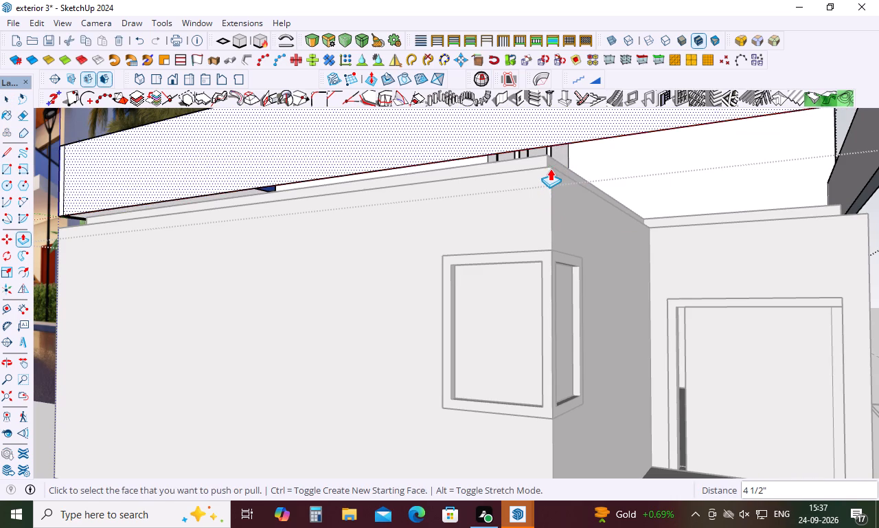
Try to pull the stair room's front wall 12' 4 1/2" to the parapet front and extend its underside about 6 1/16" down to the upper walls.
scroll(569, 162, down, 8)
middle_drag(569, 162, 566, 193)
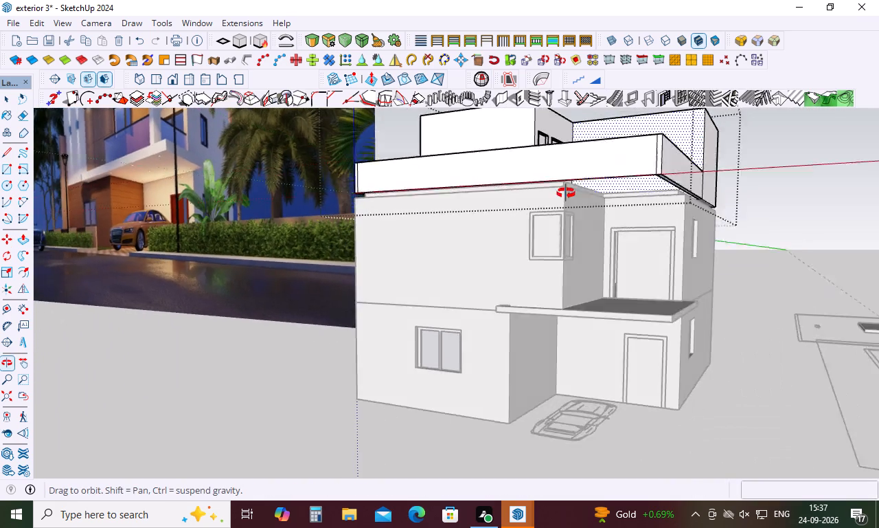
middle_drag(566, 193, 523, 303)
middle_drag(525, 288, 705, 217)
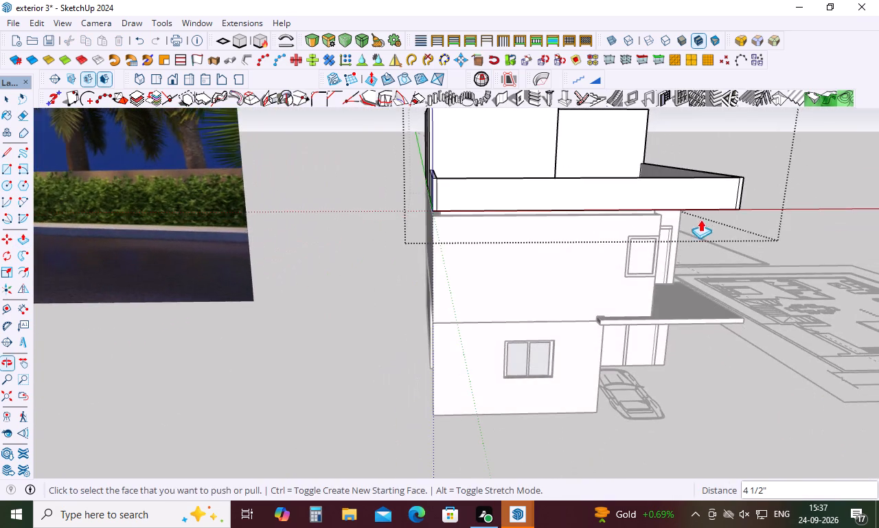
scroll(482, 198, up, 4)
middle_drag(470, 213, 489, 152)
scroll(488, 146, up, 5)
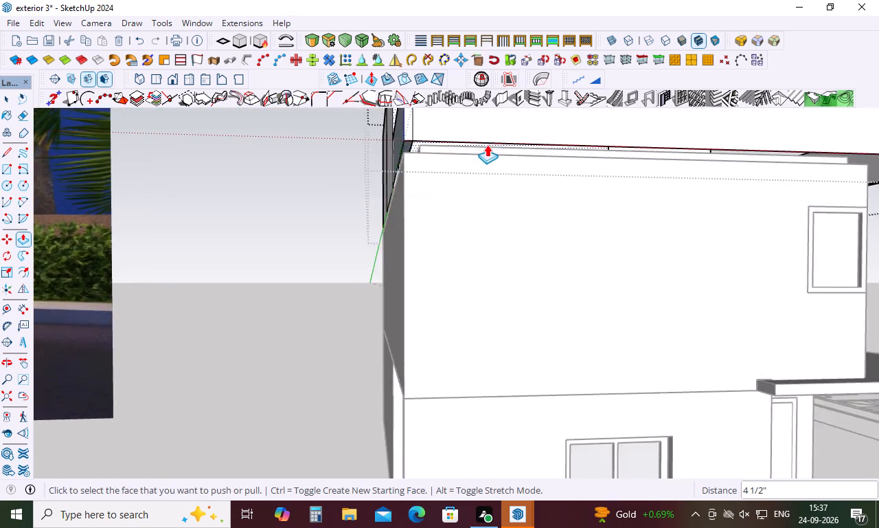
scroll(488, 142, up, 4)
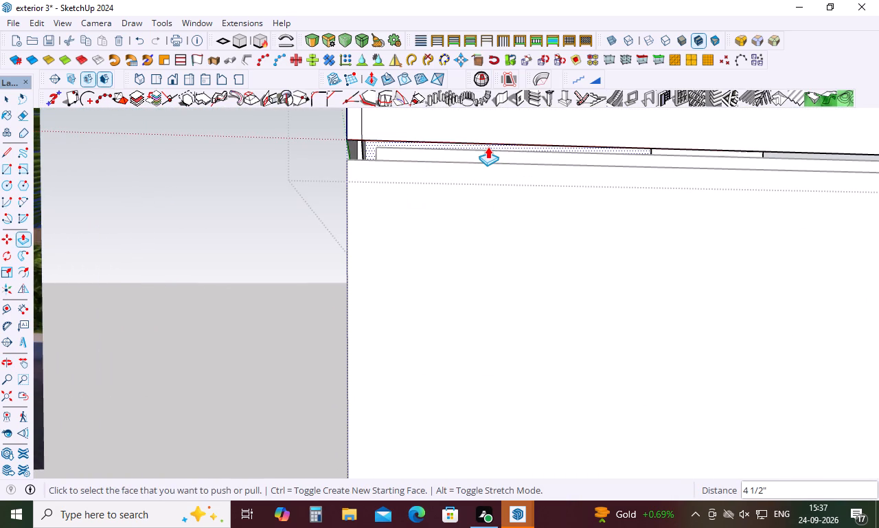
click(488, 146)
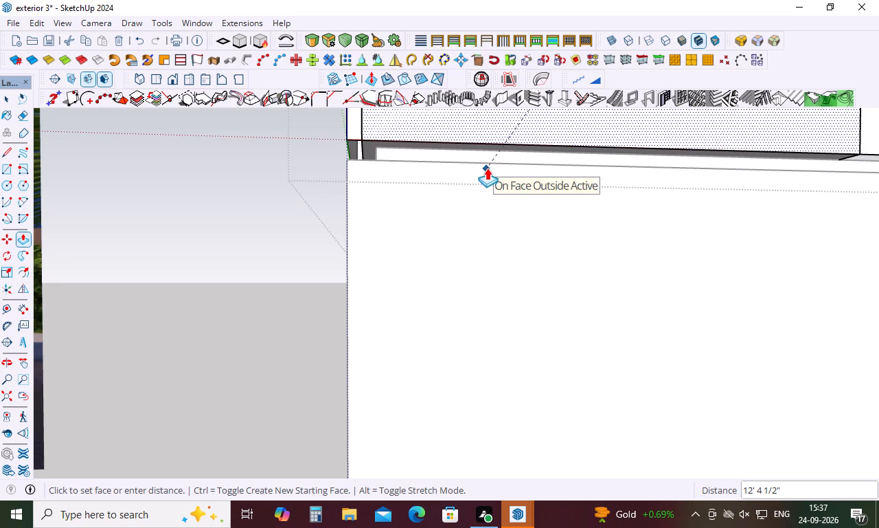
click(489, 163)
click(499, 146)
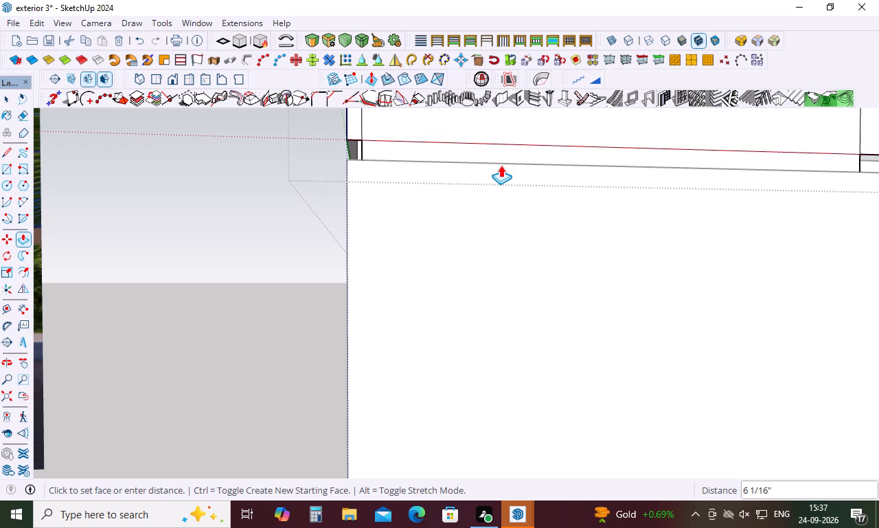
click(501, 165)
Examine from several angles how the edited terrace level sits on the two-storey house.
scroll(501, 189, down, 8)
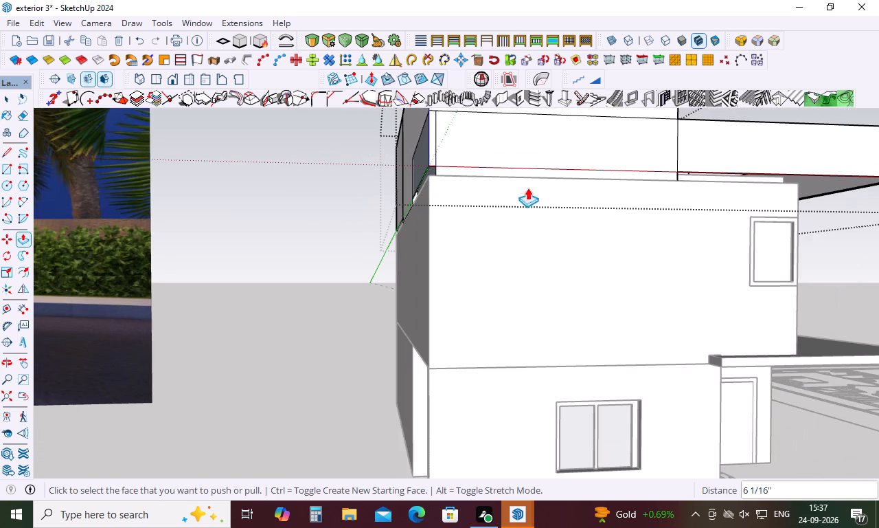
middle_drag(650, 187, 439, 265)
scroll(472, 232, down, 13)
middle_drag(538, 259, 532, 324)
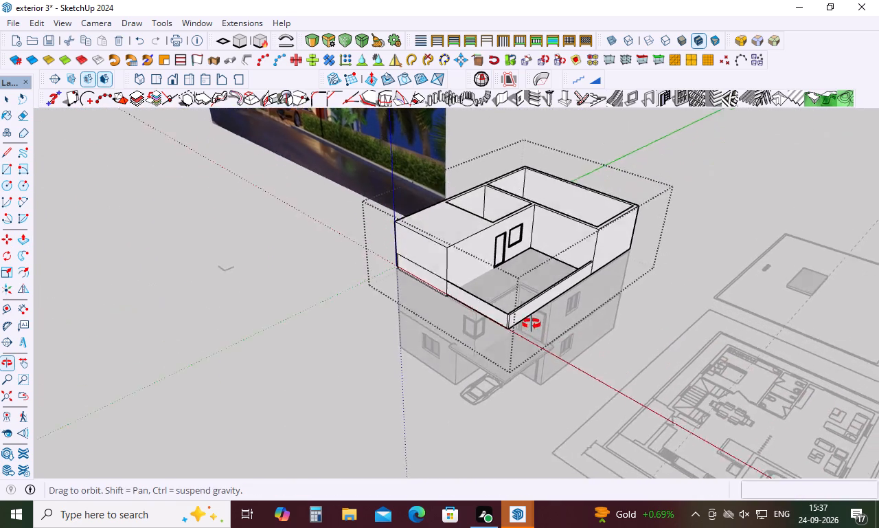
middle_drag(532, 324, 591, 197)
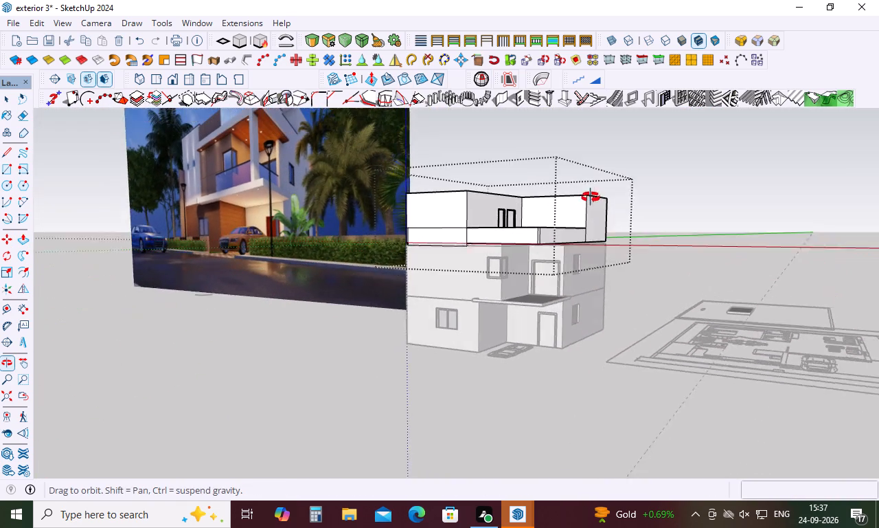
middle_drag(591, 197, 485, 401)
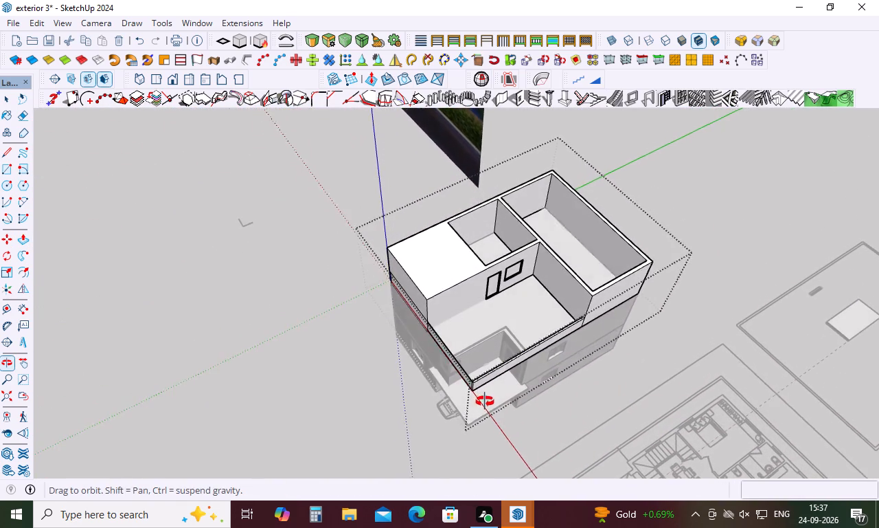
middle_drag(485, 401, 647, 355)
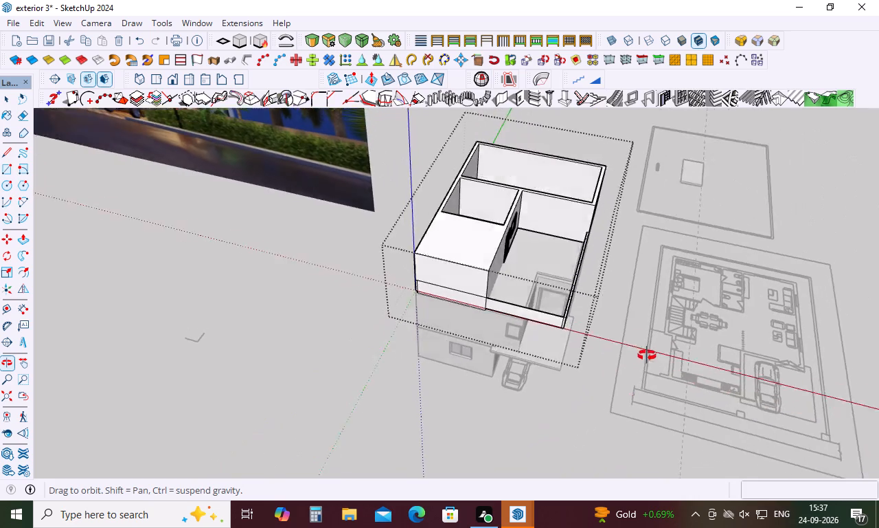
middle_drag(647, 355, 632, 278)
middle_click(619, 277)
middle_drag(544, 267, 597, 270)
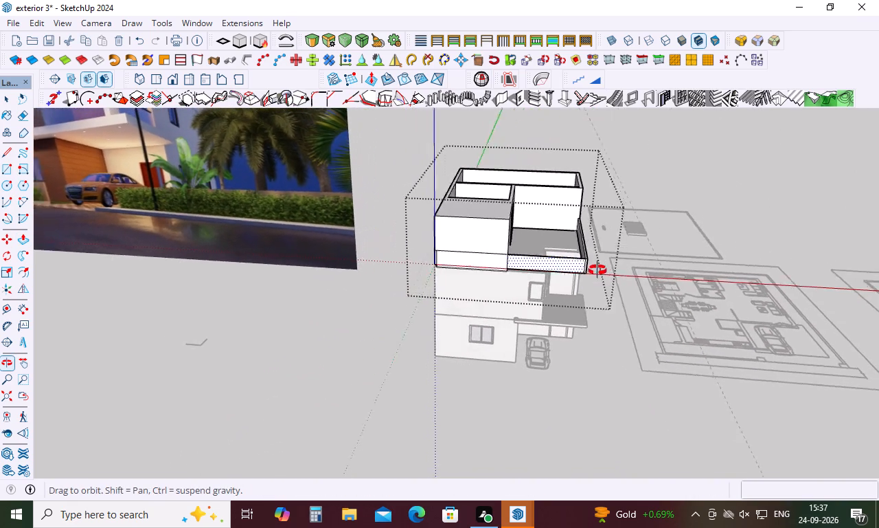
middle_drag(597, 270, 610, 269)
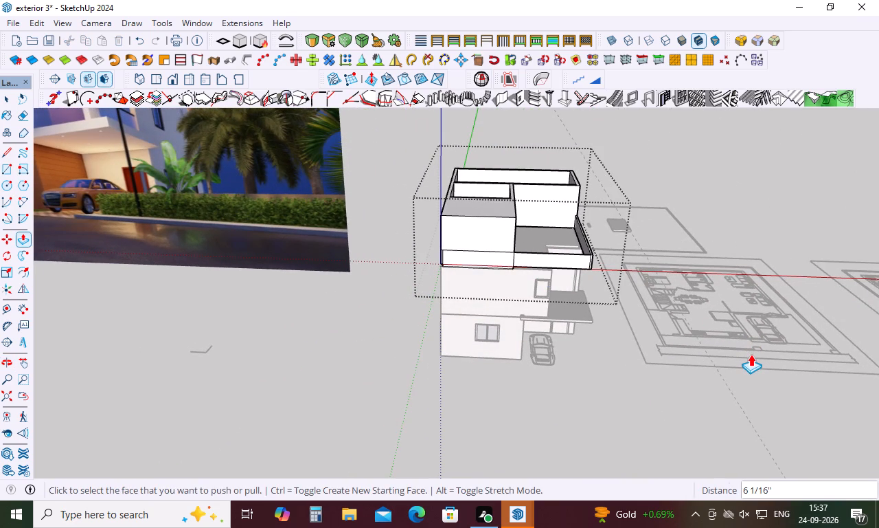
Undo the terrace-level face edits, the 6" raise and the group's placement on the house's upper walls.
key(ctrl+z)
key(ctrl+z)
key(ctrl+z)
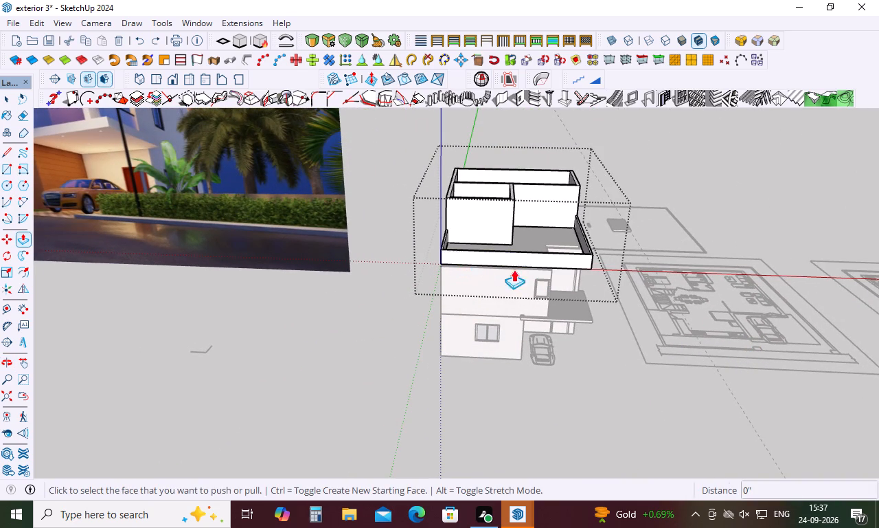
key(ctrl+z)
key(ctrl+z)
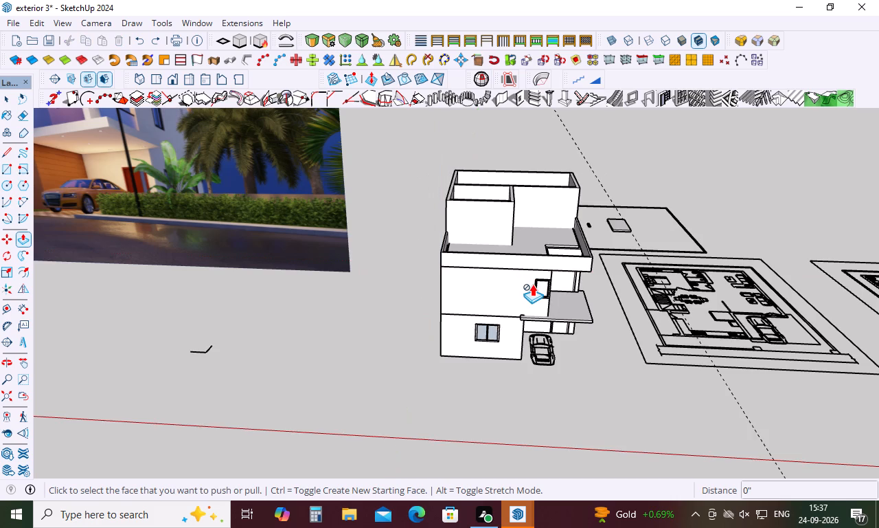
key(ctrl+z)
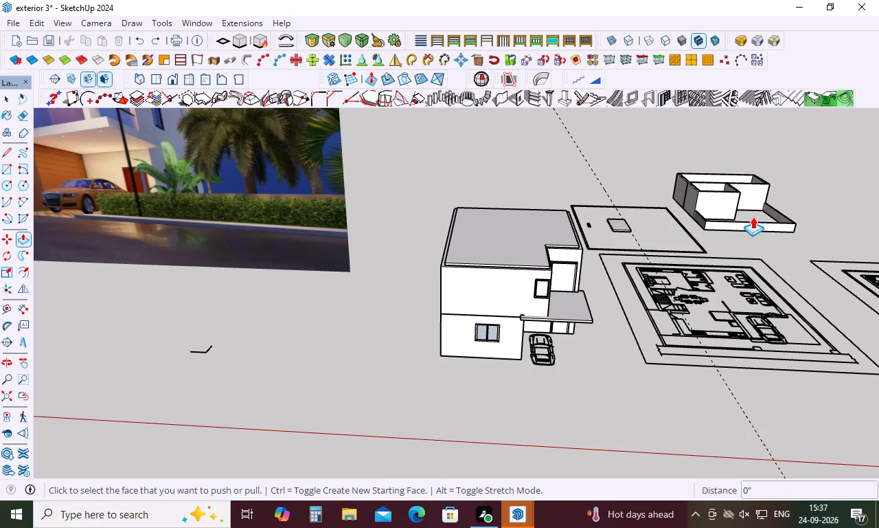
Move the terrace-level group by its front parapet's bottom corner onto the matching top corner of the house's upper walls.
key(space)
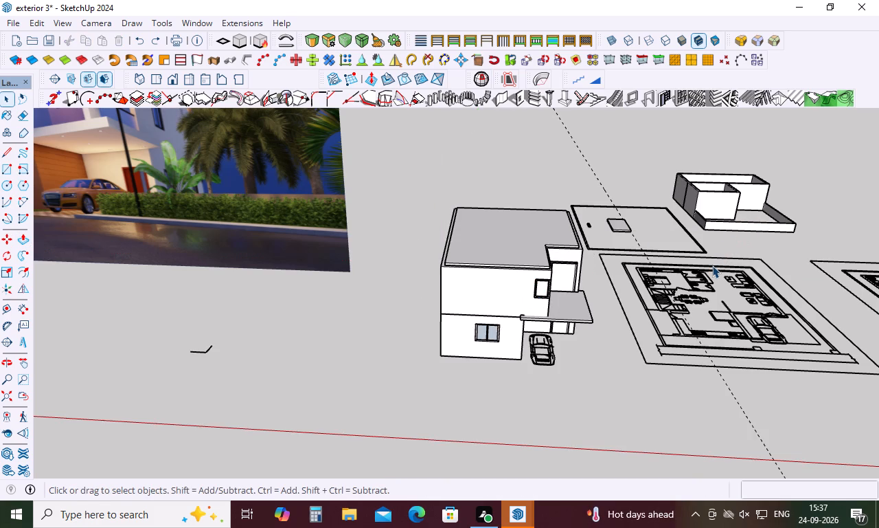
key(m)
scroll(712, 226, up, 11)
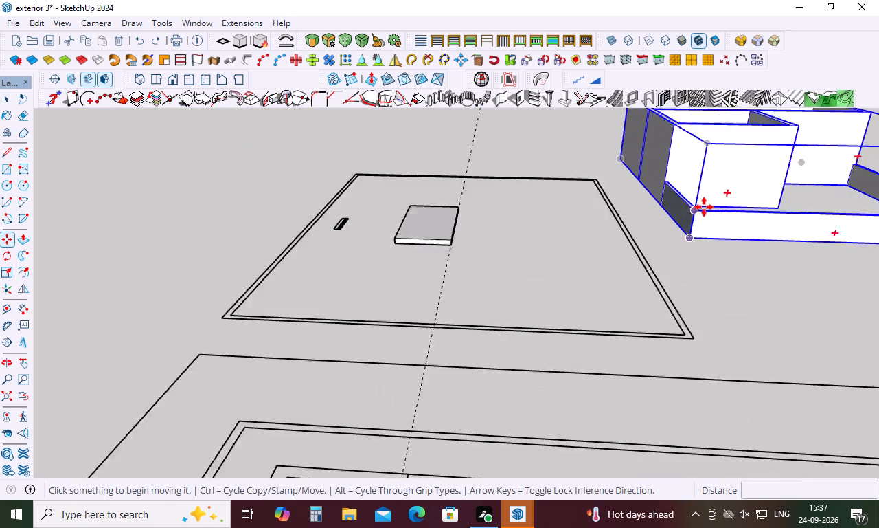
scroll(704, 207, up, 4)
click(687, 243)
scroll(694, 195, down, 10)
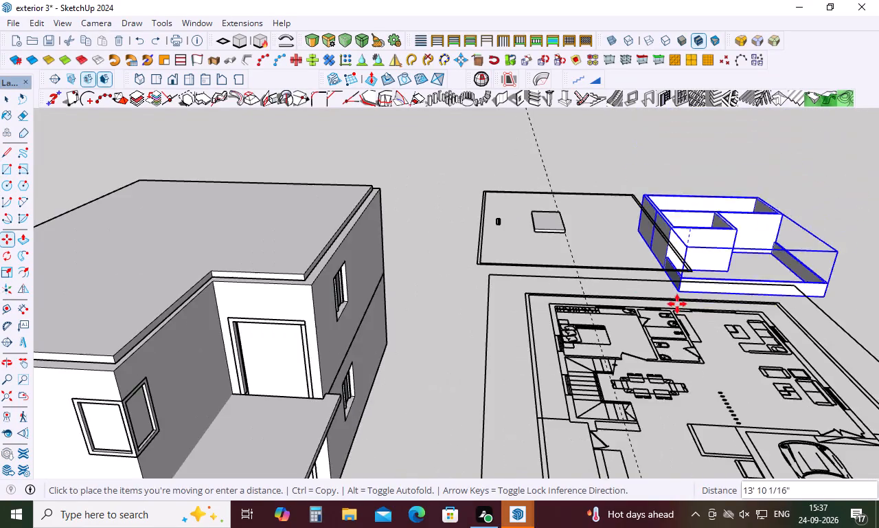
scroll(676, 280, down, 9)
scroll(456, 301, up, 10)
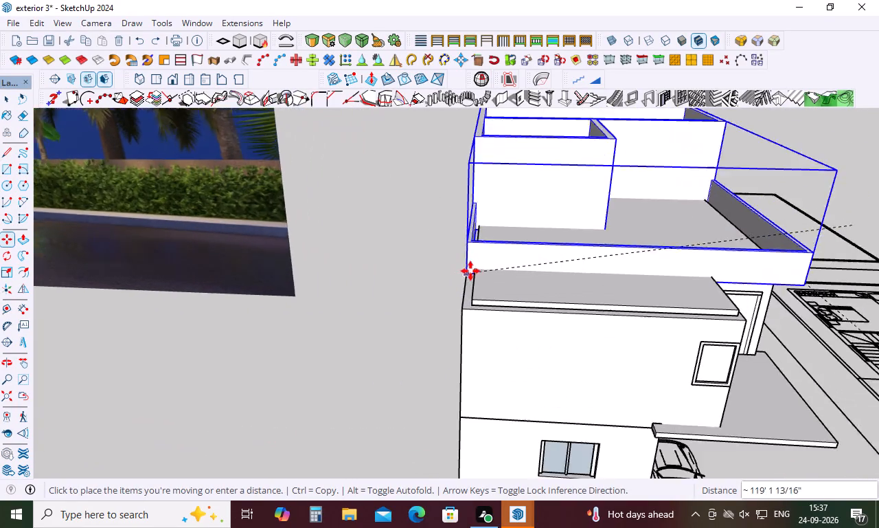
scroll(463, 286, up, 4)
click(461, 338)
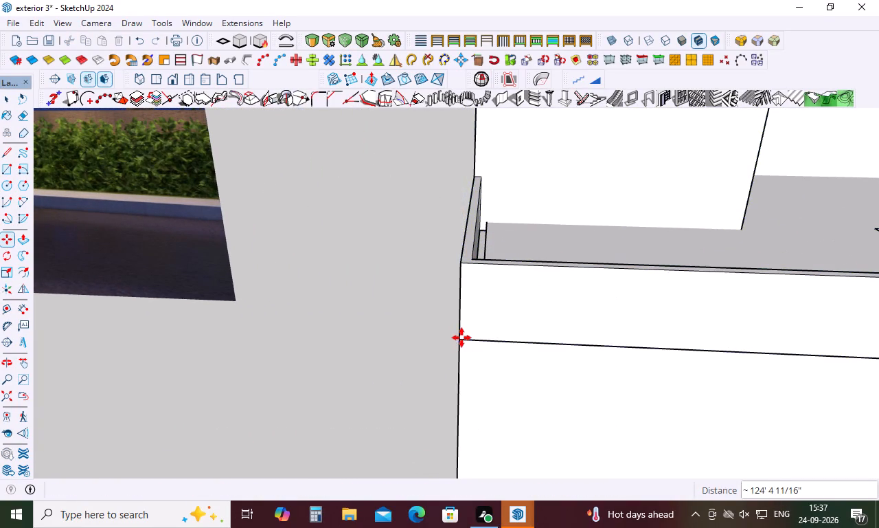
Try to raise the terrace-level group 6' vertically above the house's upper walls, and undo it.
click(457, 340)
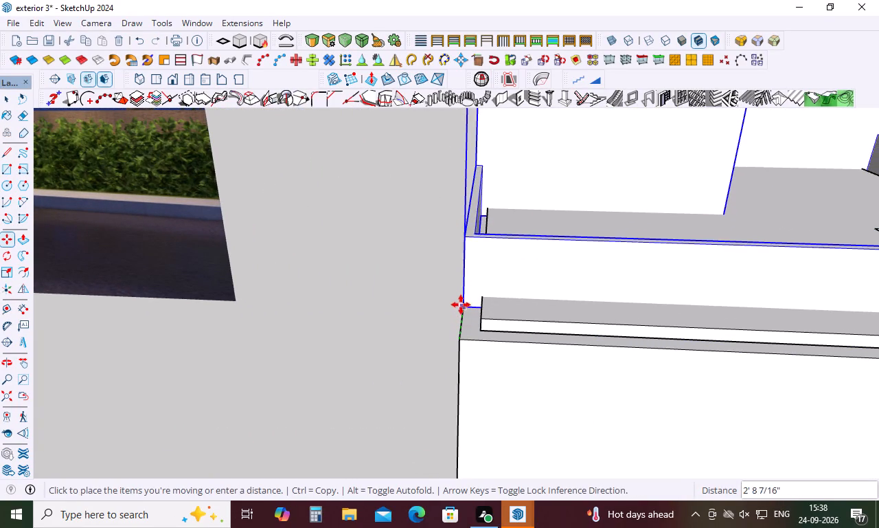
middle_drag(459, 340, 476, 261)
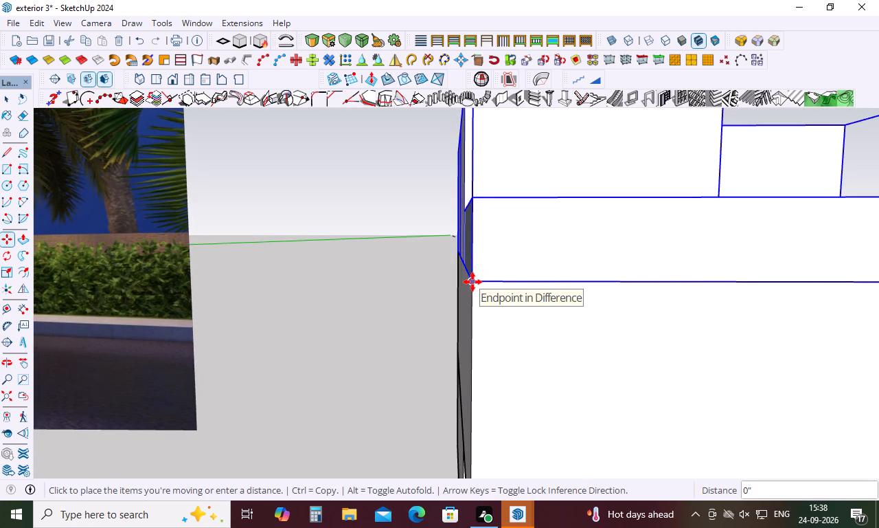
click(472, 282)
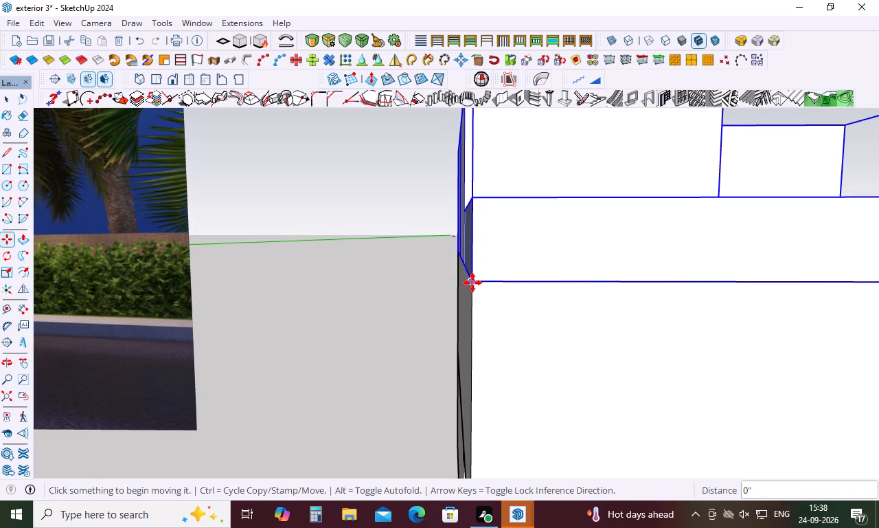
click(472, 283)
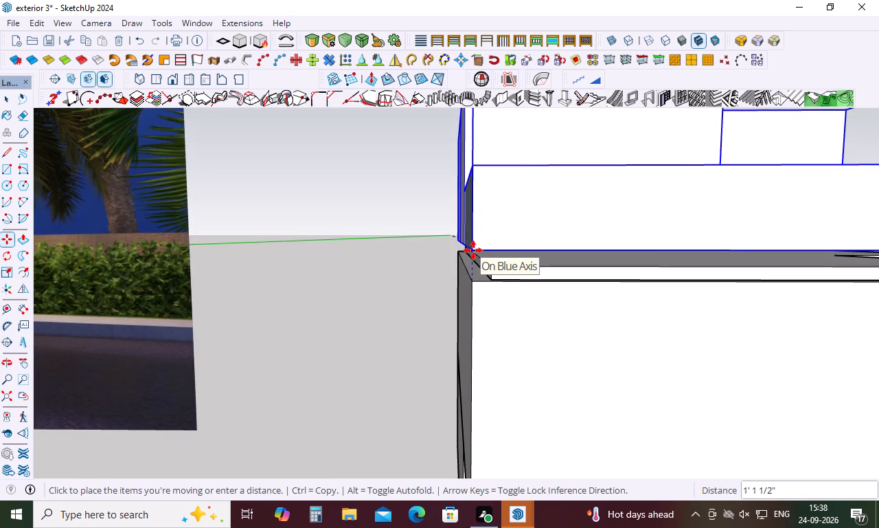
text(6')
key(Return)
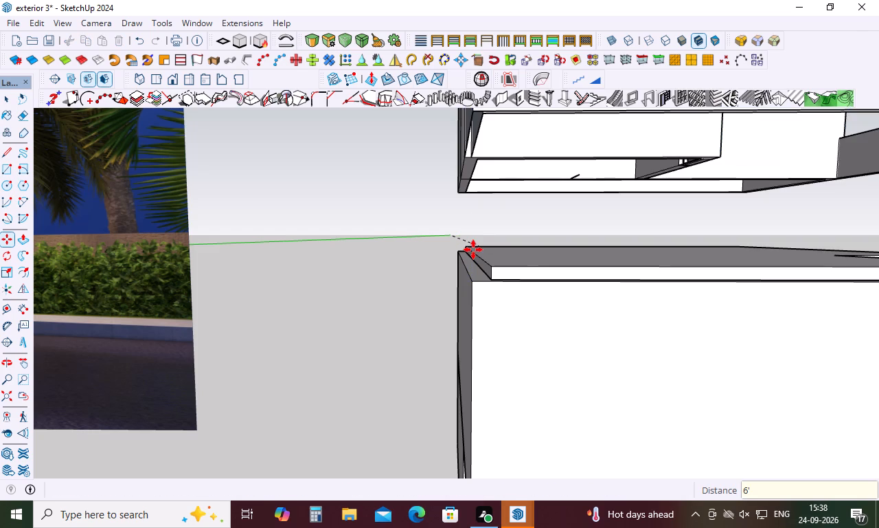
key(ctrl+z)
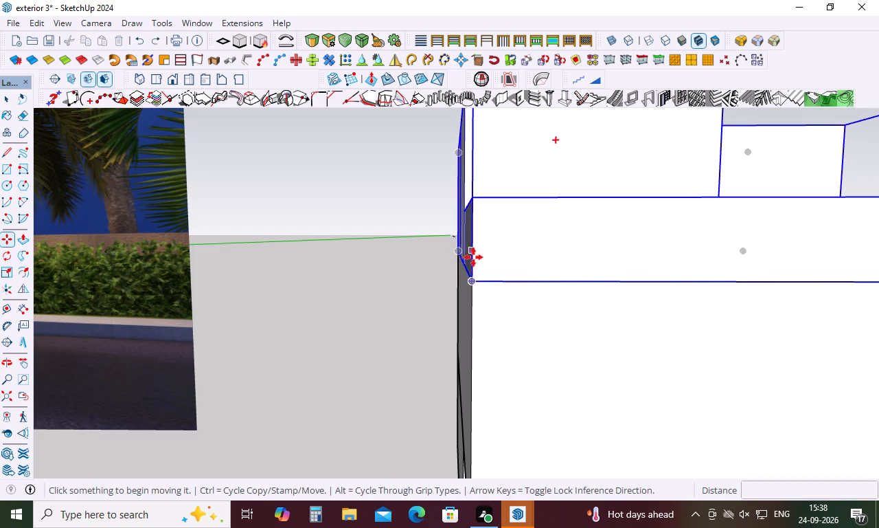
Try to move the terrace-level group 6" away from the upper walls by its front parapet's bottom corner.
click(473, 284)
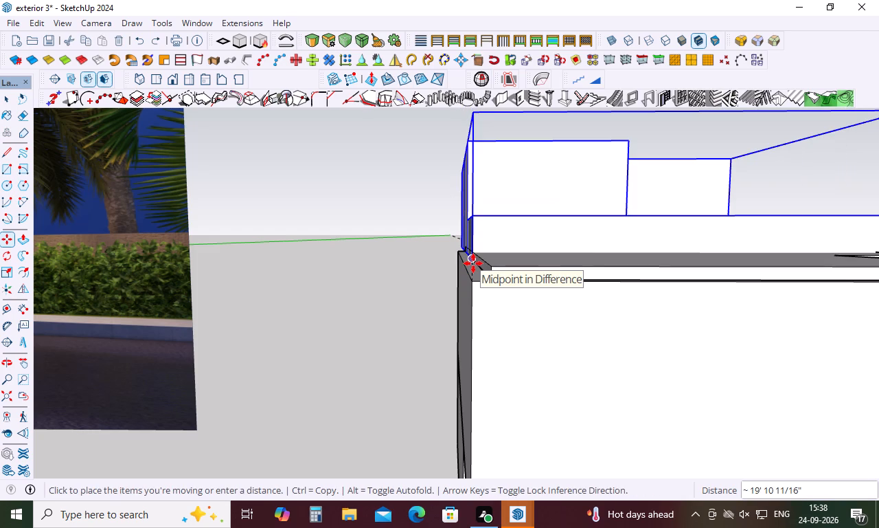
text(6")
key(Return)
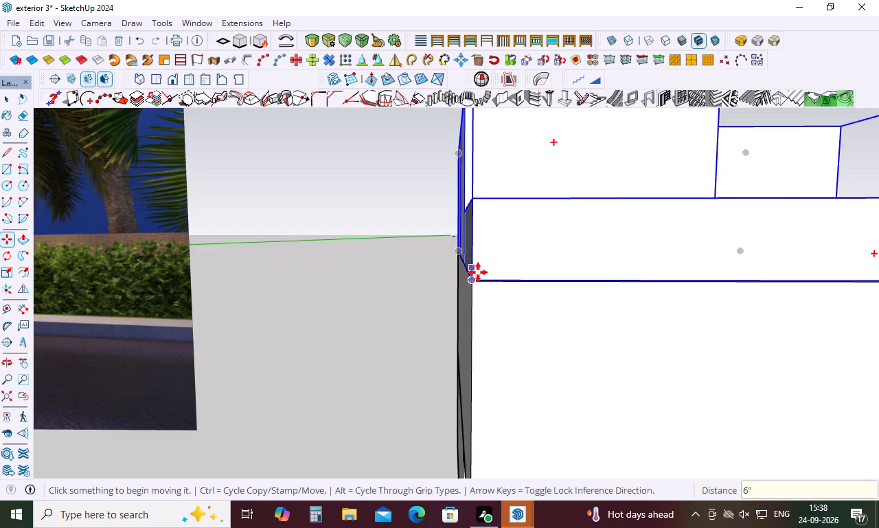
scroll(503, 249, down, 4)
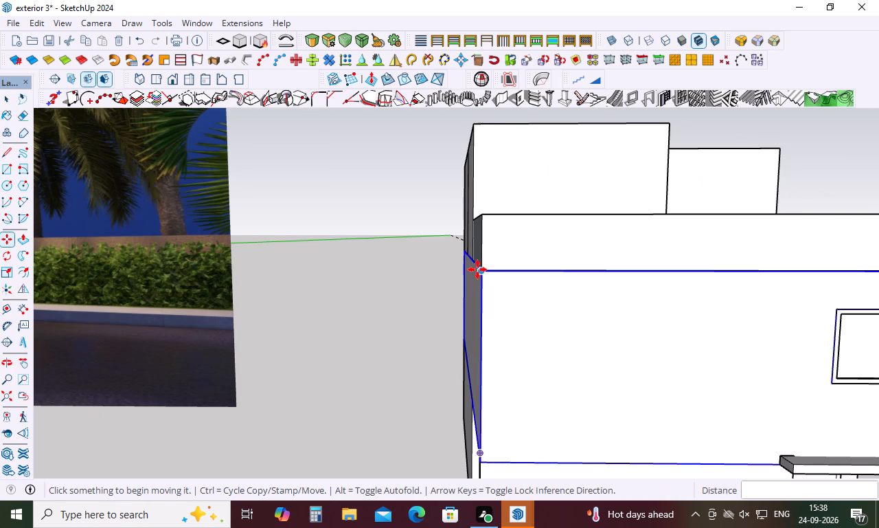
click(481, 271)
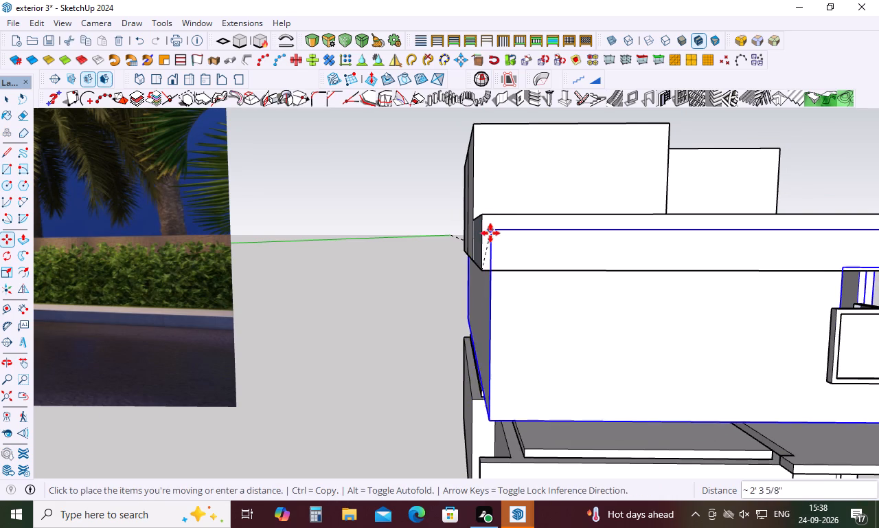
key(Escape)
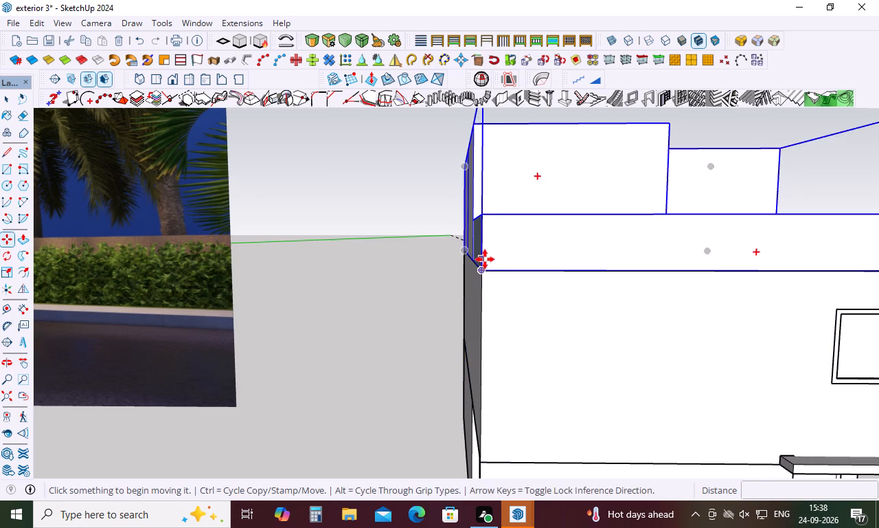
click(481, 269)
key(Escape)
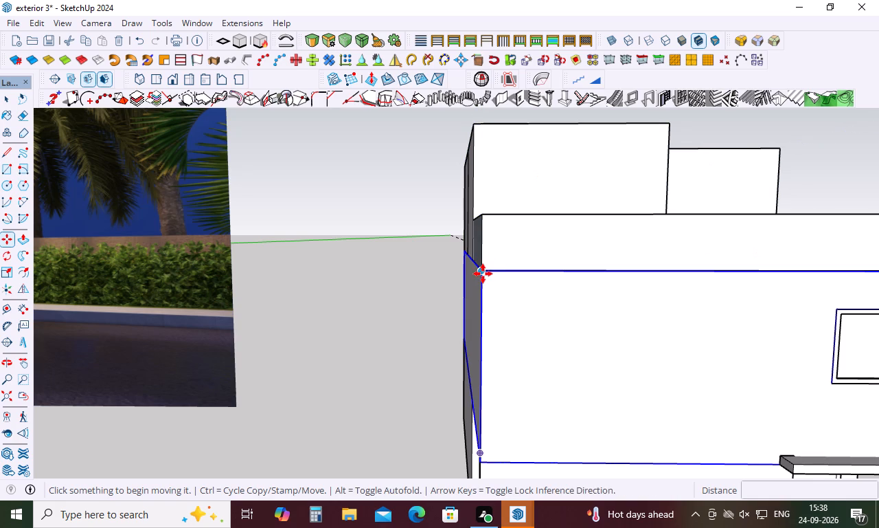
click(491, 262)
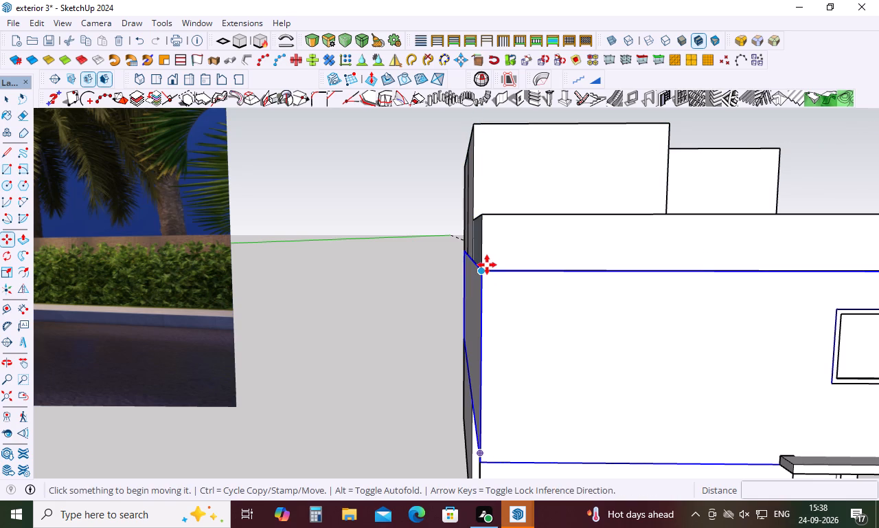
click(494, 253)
Reposition the terrace-level group so its front parapet's bottom corner sits on the matching top corner of the upper-storey walls.
click(483, 214)
click(422, 203)
click(419, 259)
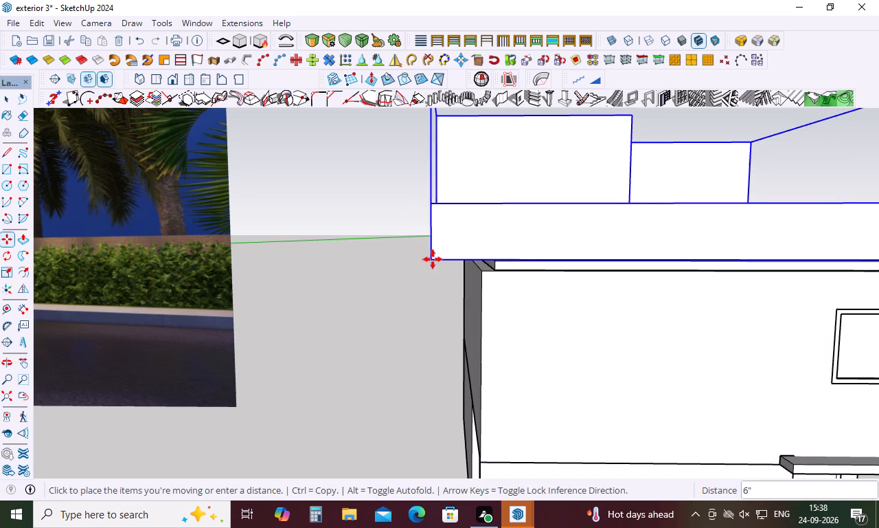
click(481, 271)
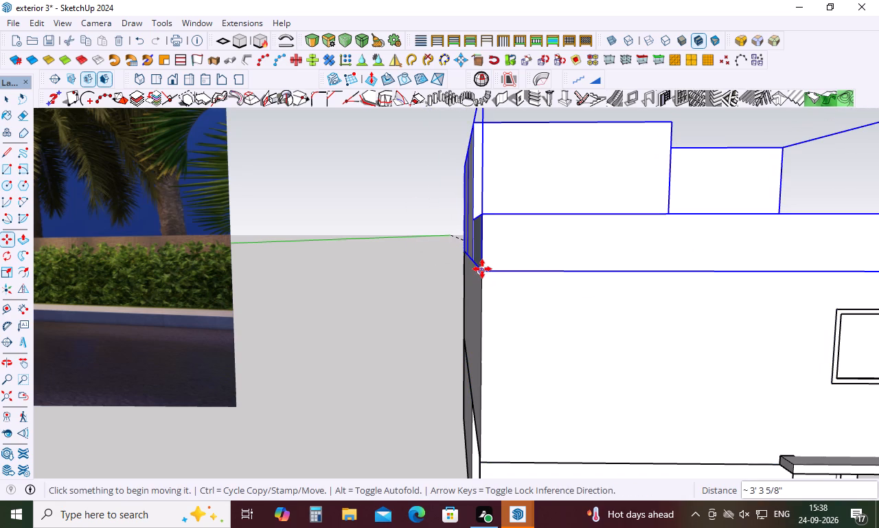
Raise the terrace-level group 6" vertically above the upper-storey walls.
click(482, 269)
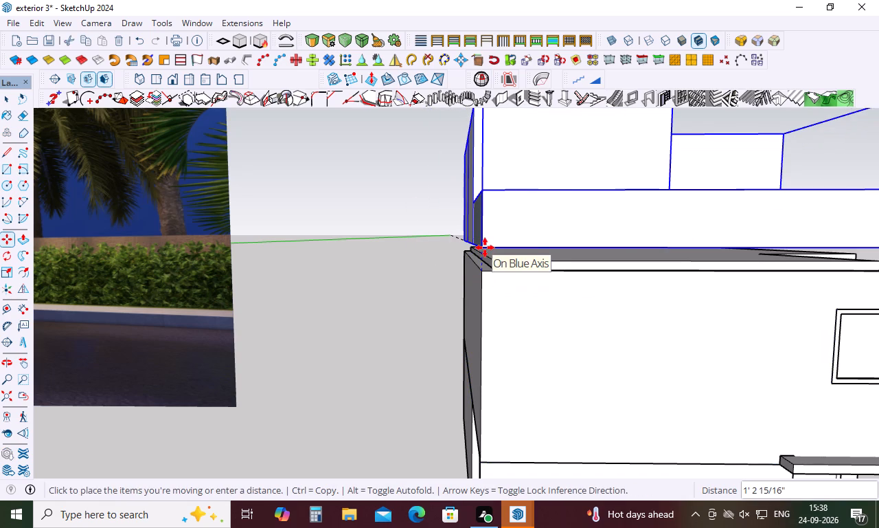
text(6")
key(Return)
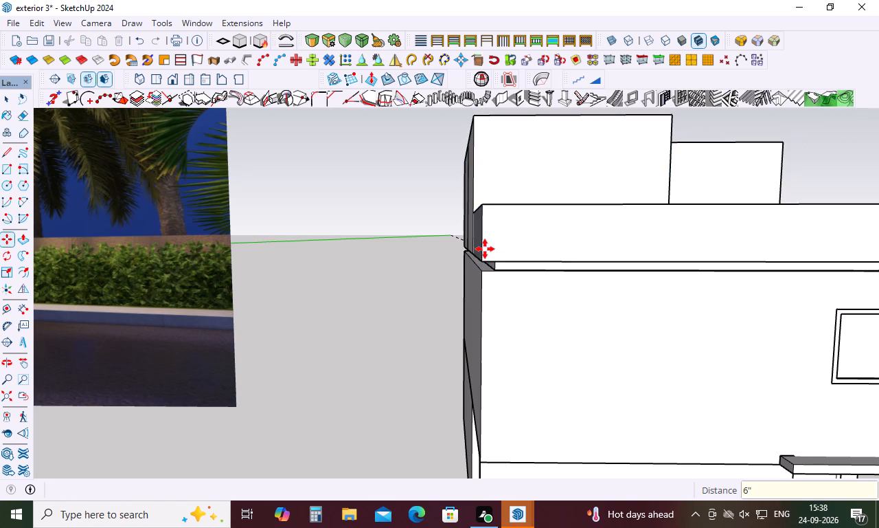
key(space)
Open the terrace-level group and push/pull the narrow face beneath the front parapet 4 1/2", flush with the parapet's front edge.
middle_drag(508, 272, 508, 301)
scroll(509, 303, up, 4)
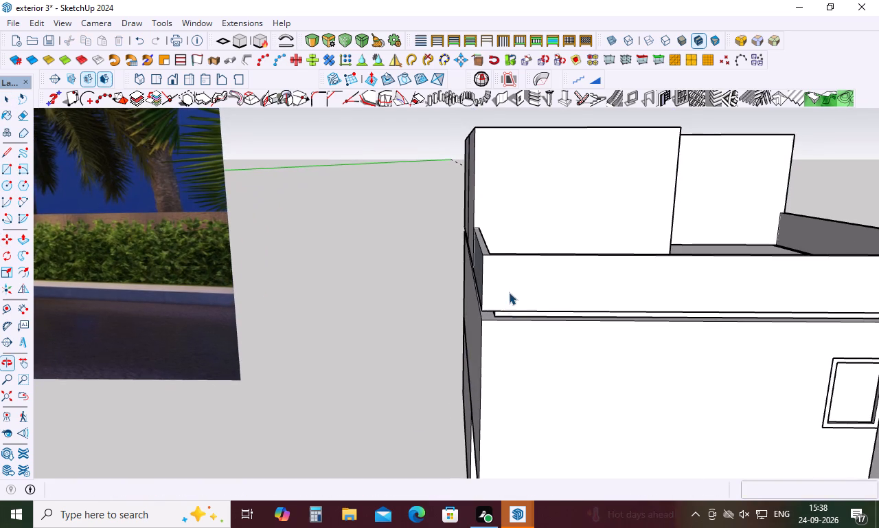
double_click(495, 355)
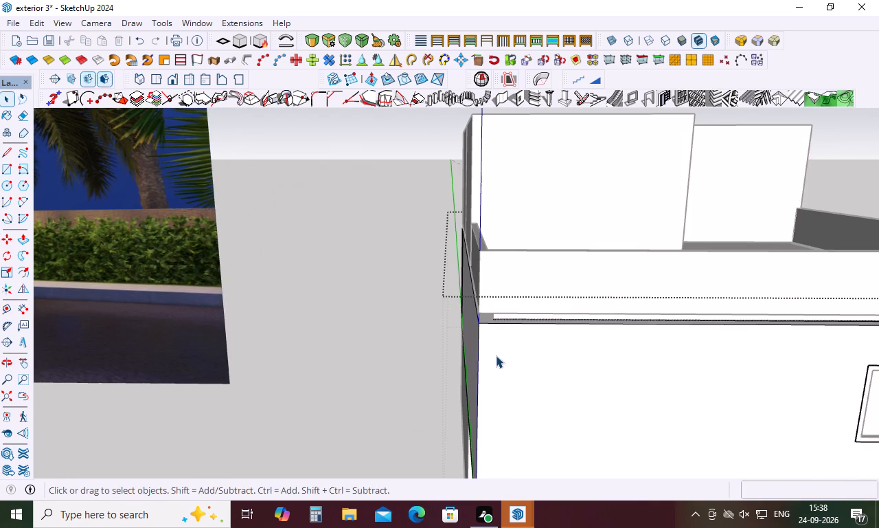
double_click(529, 286)
scroll(530, 295, up, 5)
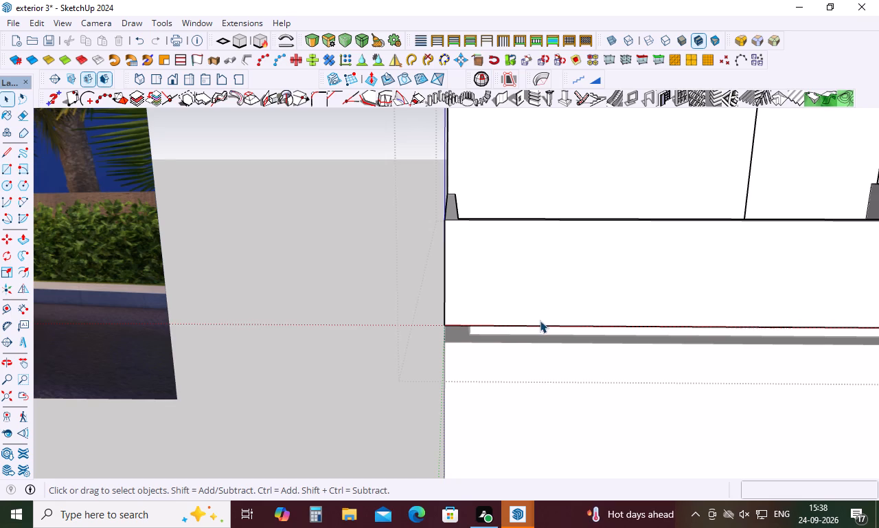
scroll(540, 320, down, 19)
scroll(543, 355, down, 5)
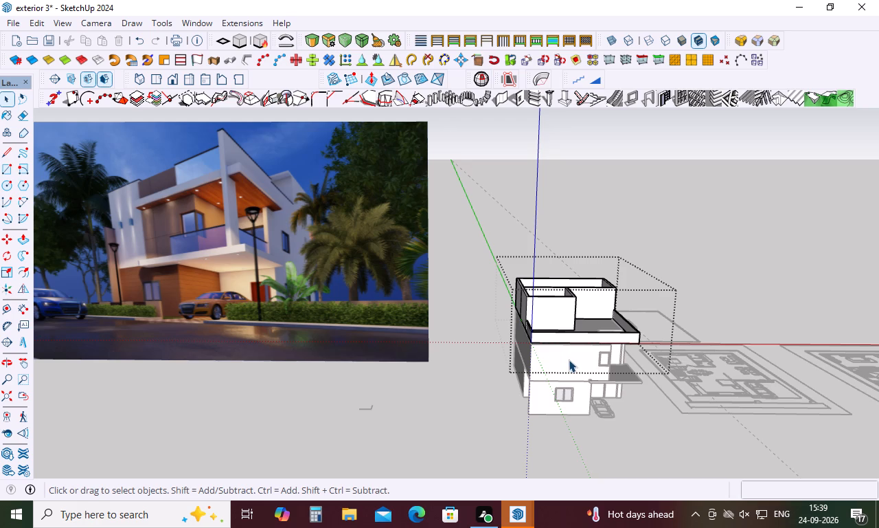
scroll(639, 356, up, 15)
scroll(510, 311, down, 5)
scroll(466, 313, up, 5)
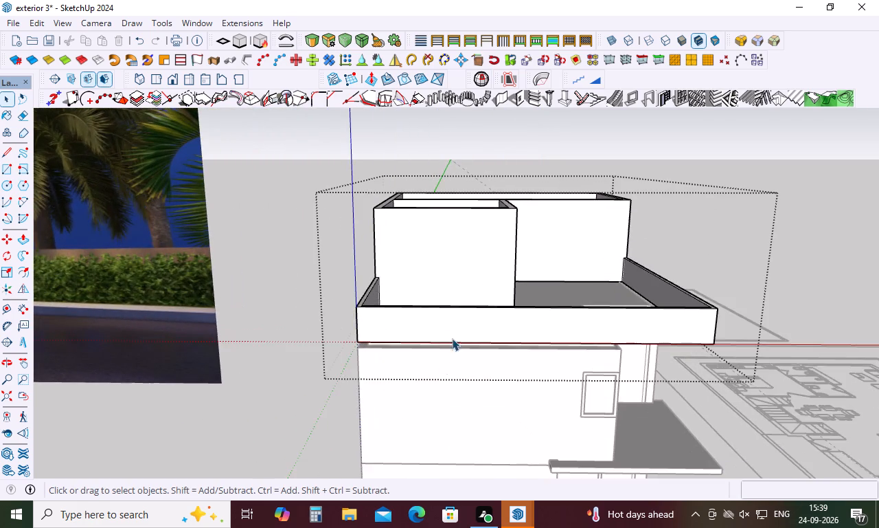
scroll(441, 366, up, 9)
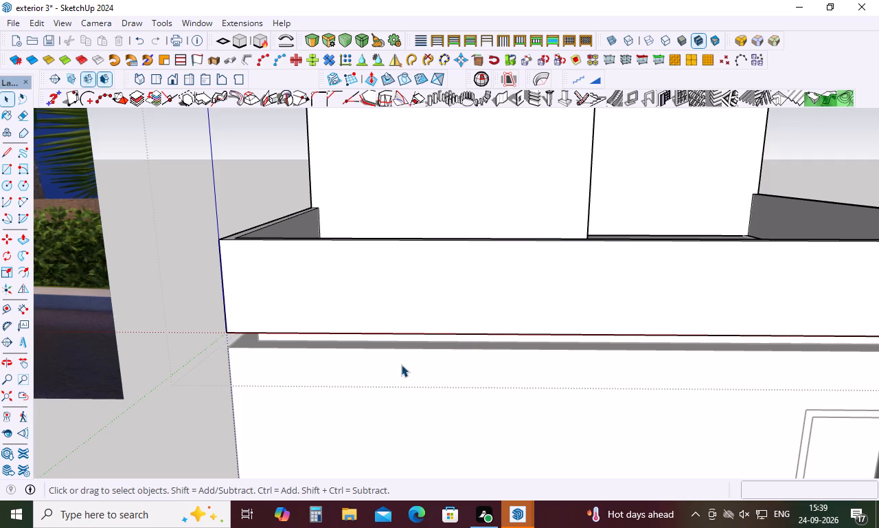
key(p)
scroll(316, 333, up, 1)
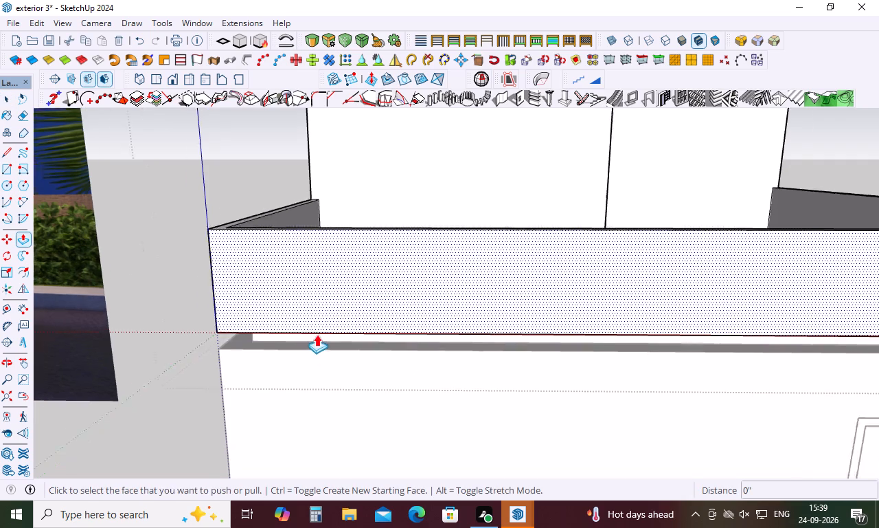
scroll(317, 334, up, 3)
middle_drag(341, 352, 401, 295)
scroll(344, 294, up, 4)
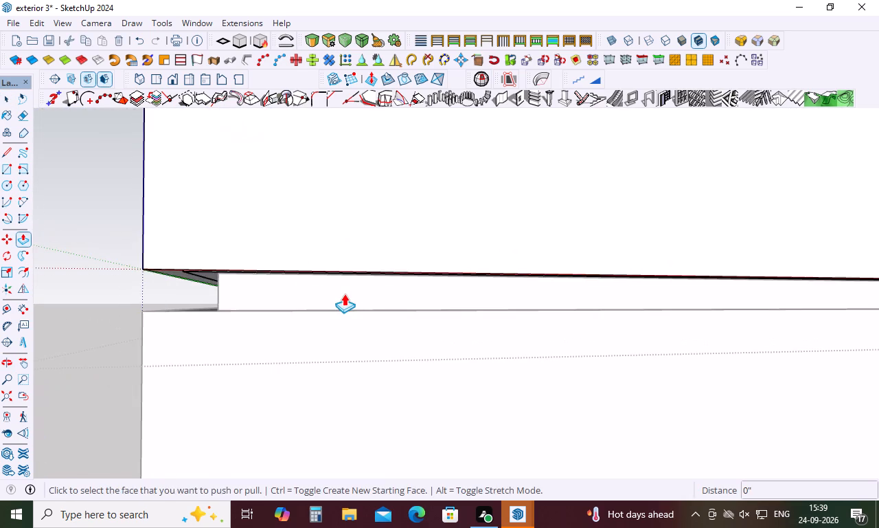
middle_drag(344, 294, 326, 368)
middle_drag(341, 305, 327, 357)
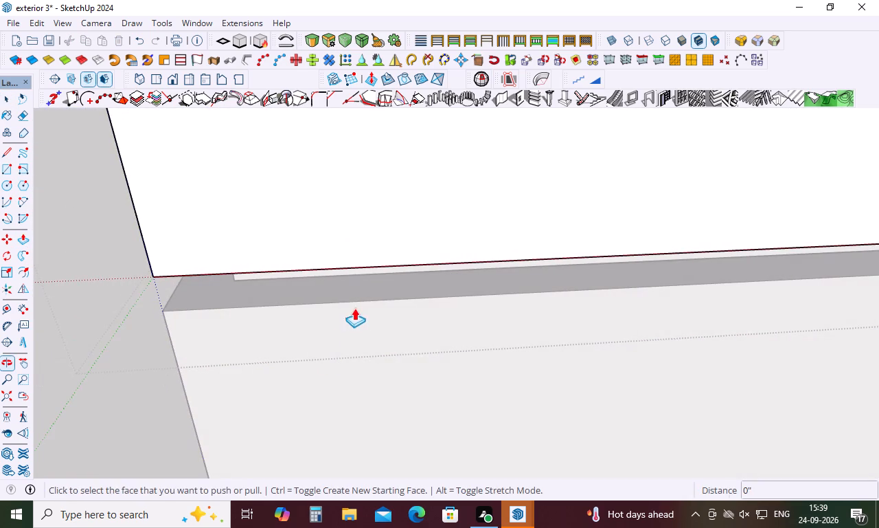
middle_drag(361, 265, 412, 83)
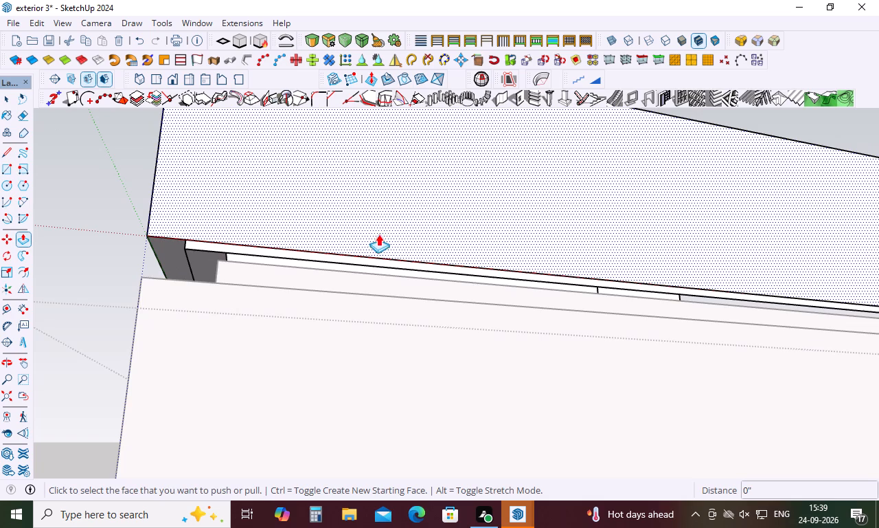
click(383, 263)
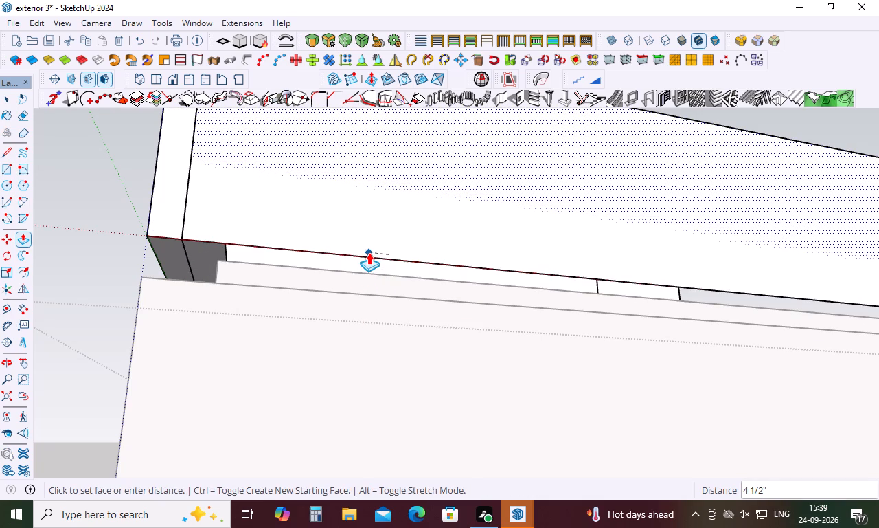
key(Escape)
middle_drag(392, 258, 418, 188)
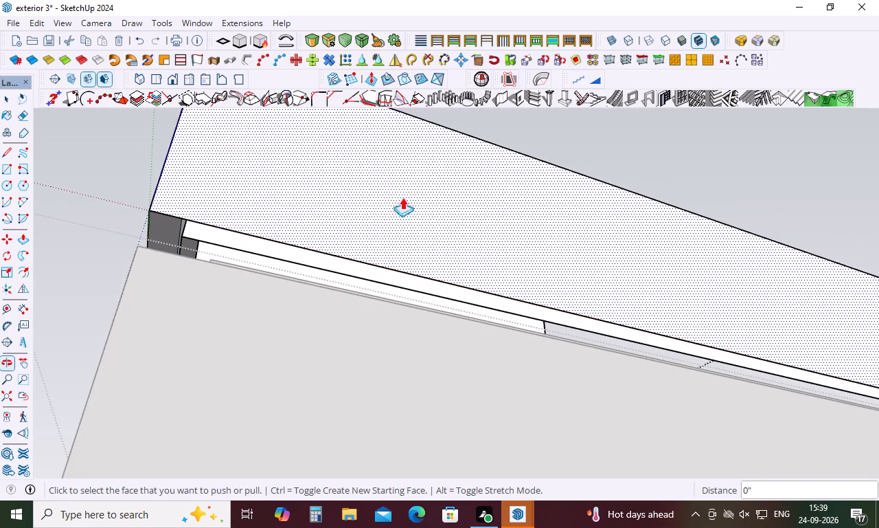
click(354, 268)
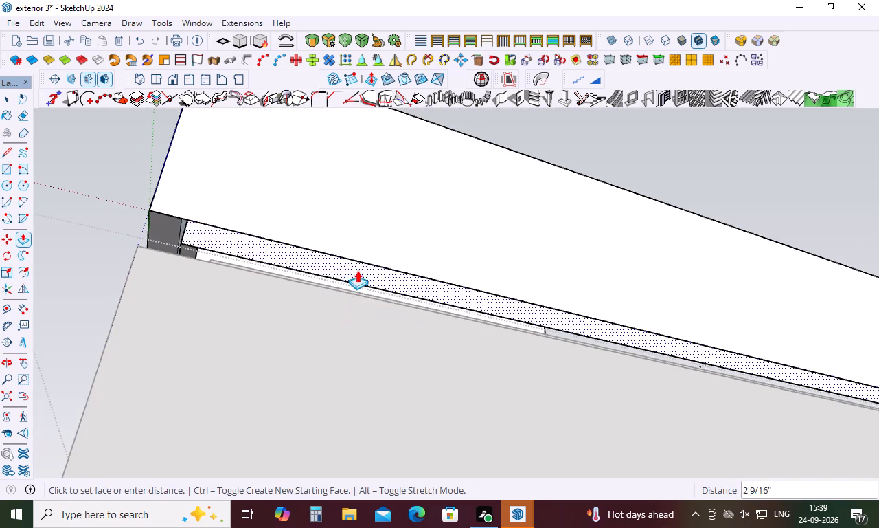
click(350, 299)
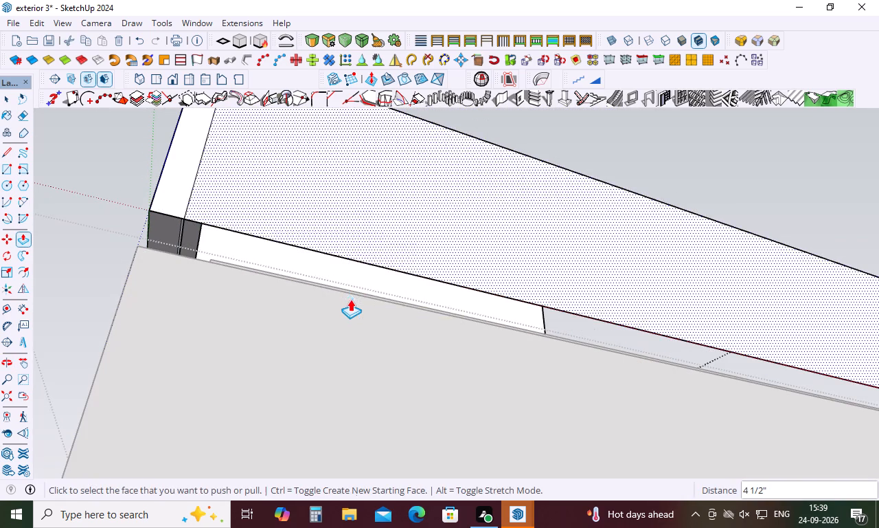
Open the upper-storey group and extrude its walls' top face up about 5 15/16" to meet the terrace parapet's underside.
scroll(367, 254, down, 3)
middle_drag(385, 222, 338, 386)
scroll(376, 269, down, 5)
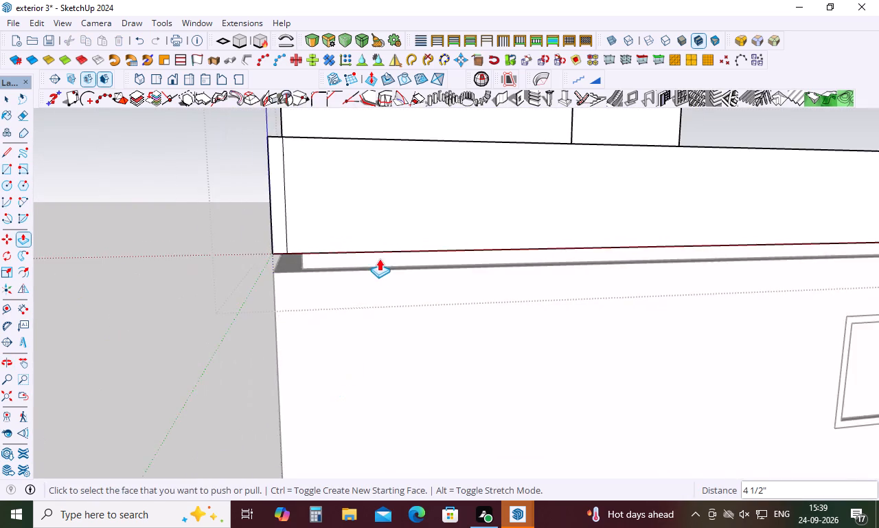
scroll(380, 252, down, 4)
middle_drag(383, 257, 345, 432)
middle_drag(348, 405, 381, 300)
scroll(408, 201, up, 4)
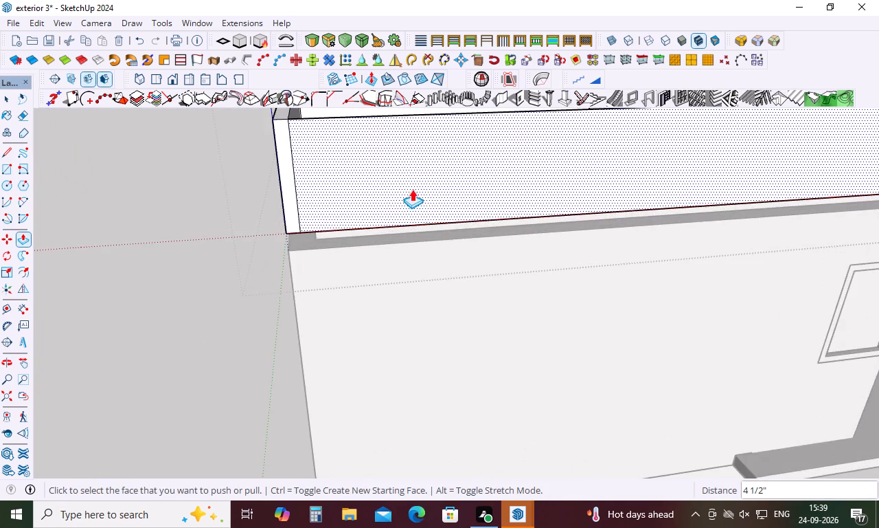
scroll(409, 222, up, 5)
key(space)
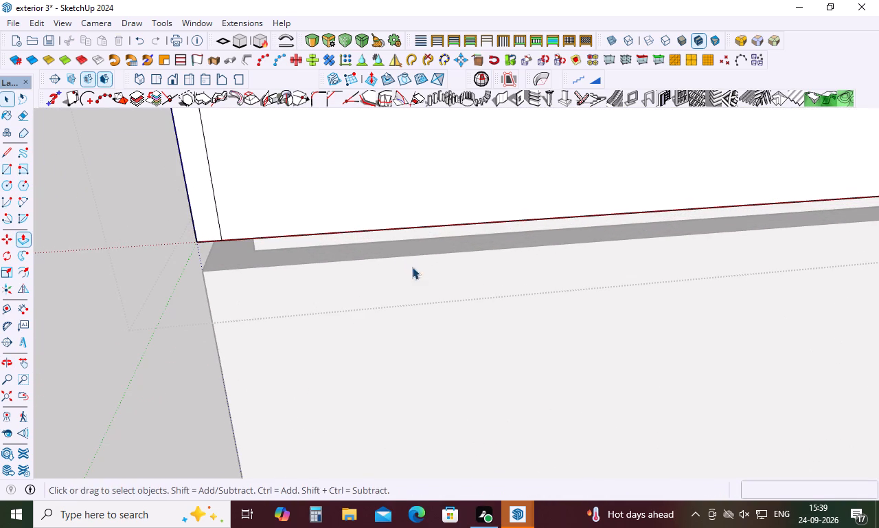
triple_click(412, 279)
key(p)
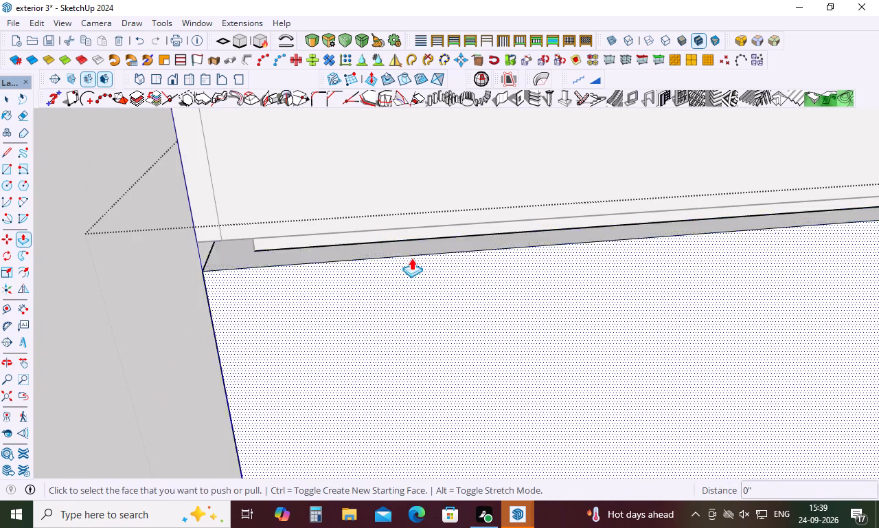
click(411, 242)
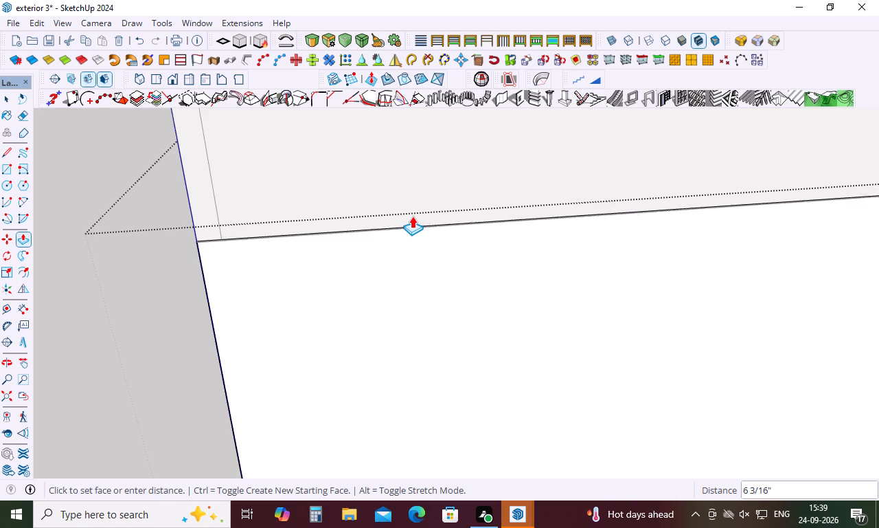
click(413, 216)
Examine from all sides of the house how the raised upper-storey walls meet the terrace level.
scroll(435, 249, down, 11)
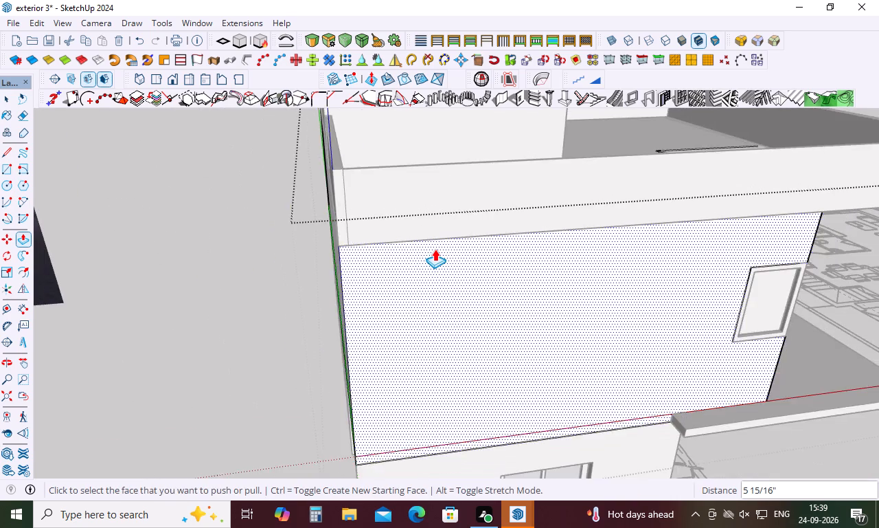
scroll(435, 249, down, 2)
middle_drag(431, 260, 694, 221)
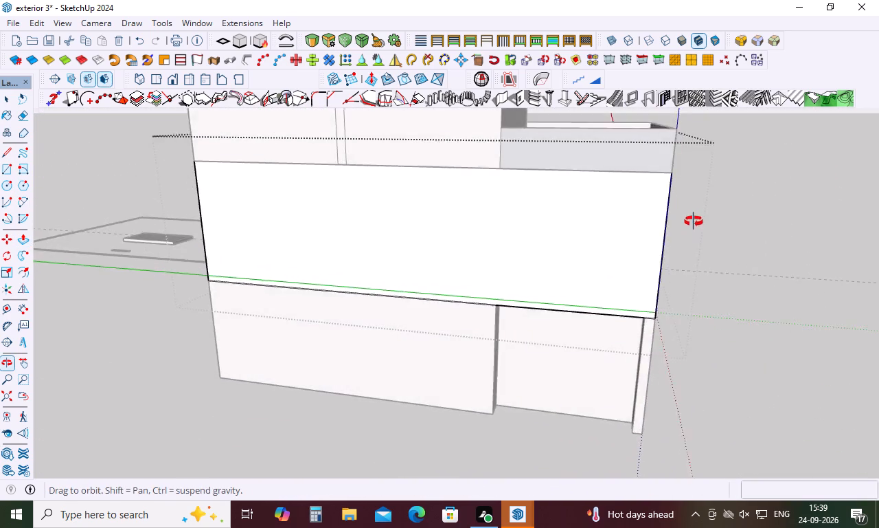
middle_drag(694, 221, 723, 209)
middle_drag(610, 219, 768, 226)
middle_drag(455, 245, 464, 245)
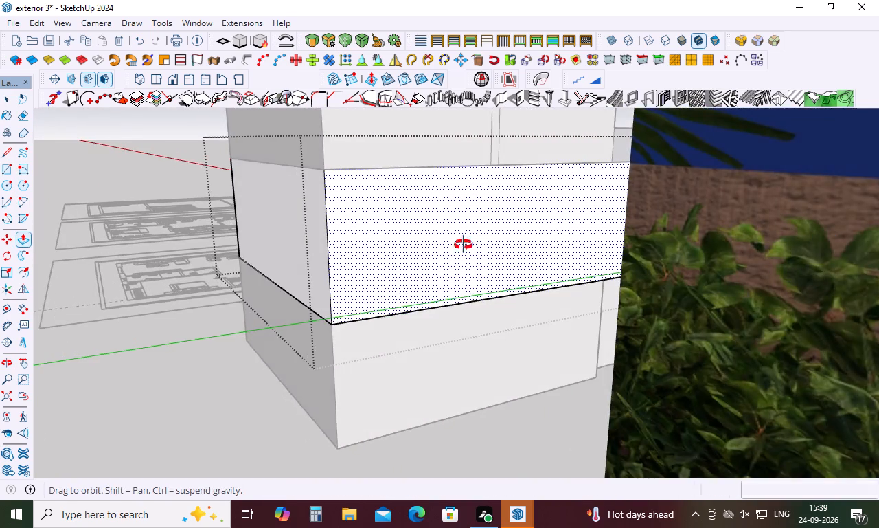
middle_drag(464, 245, 700, 260)
middle_drag(404, 252, 688, 272)
middle_drag(461, 252, 685, 257)
key(space)
scroll(448, 340, down, 5)
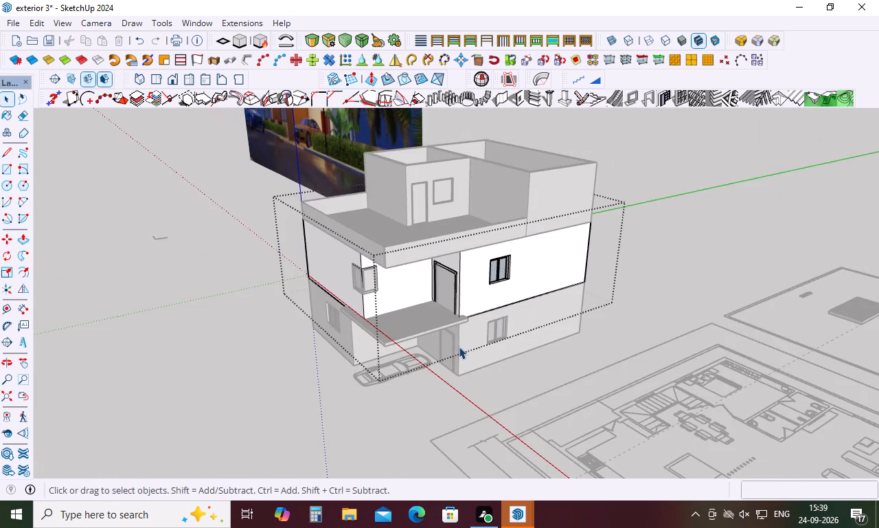
Close the upper-storey group and select the floor slab that forms the balcony above the car porch.
scroll(459, 346, down, 4)
click(624, 272)
scroll(423, 335, down, 3)
middle_drag(423, 337, 542, 395)
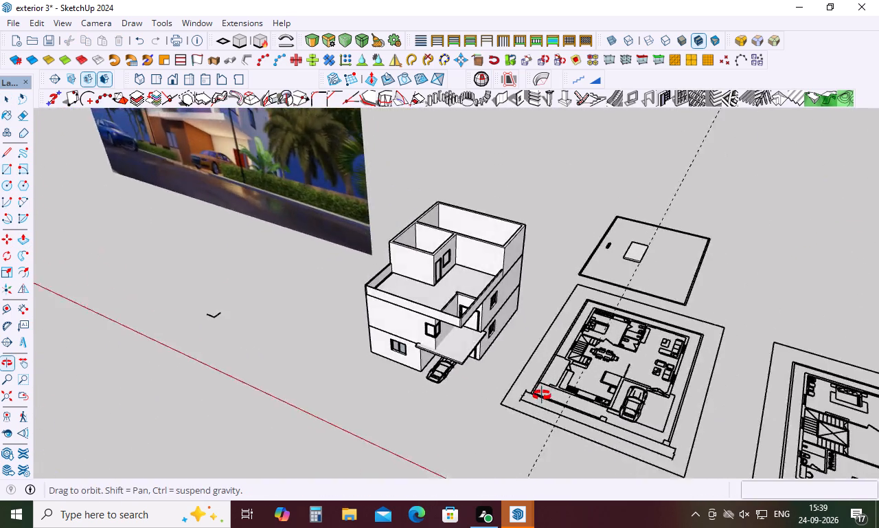
middle_drag(542, 395, 666, 434)
scroll(460, 313, up, 5)
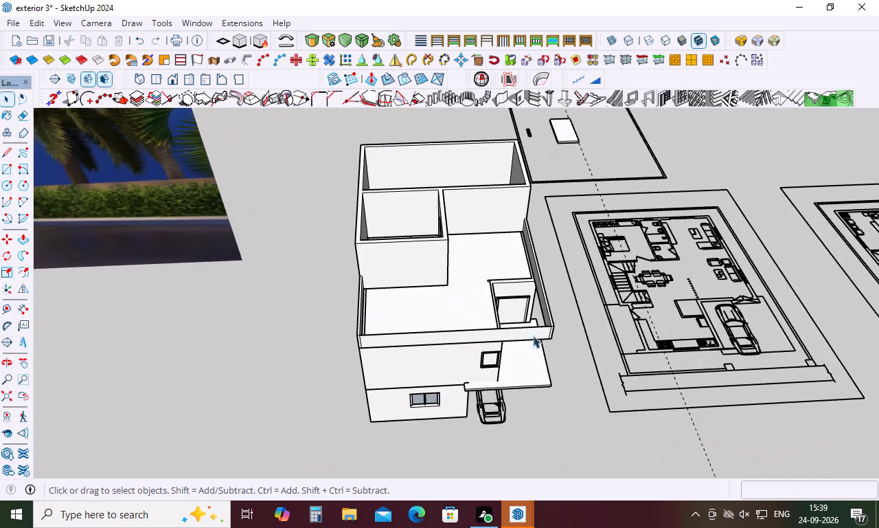
scroll(549, 334, up, 4)
middle_drag(560, 353, 545, 210)
scroll(538, 187, up, 10)
scroll(496, 284, down, 4)
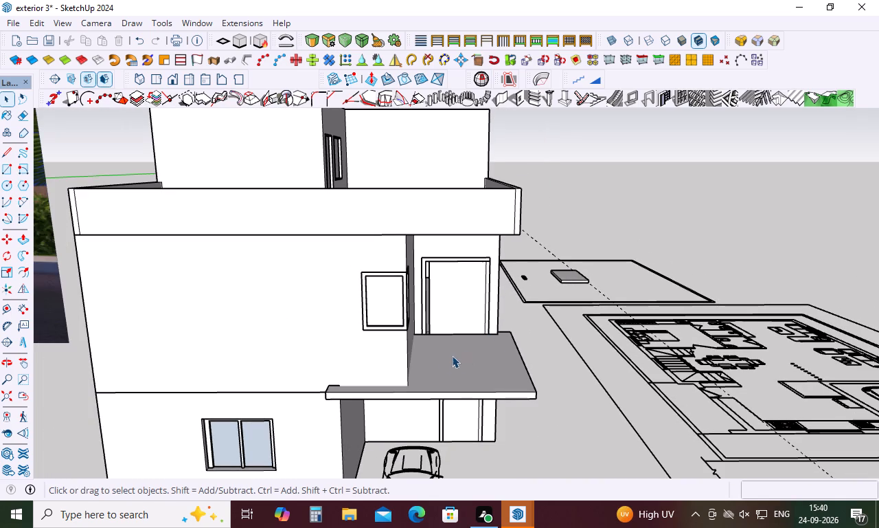
click(431, 391)
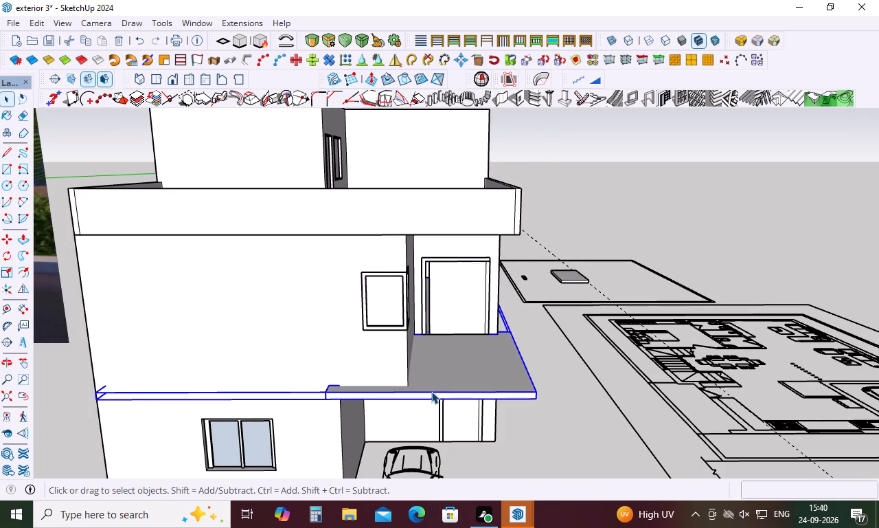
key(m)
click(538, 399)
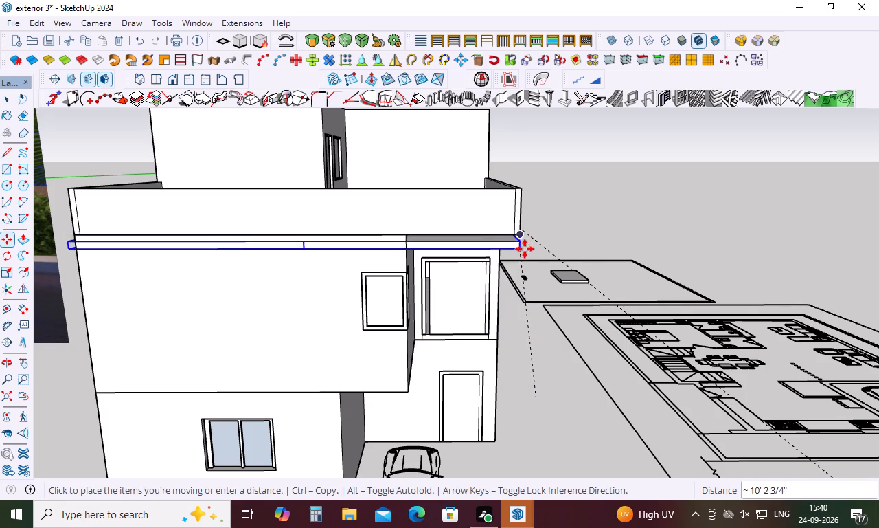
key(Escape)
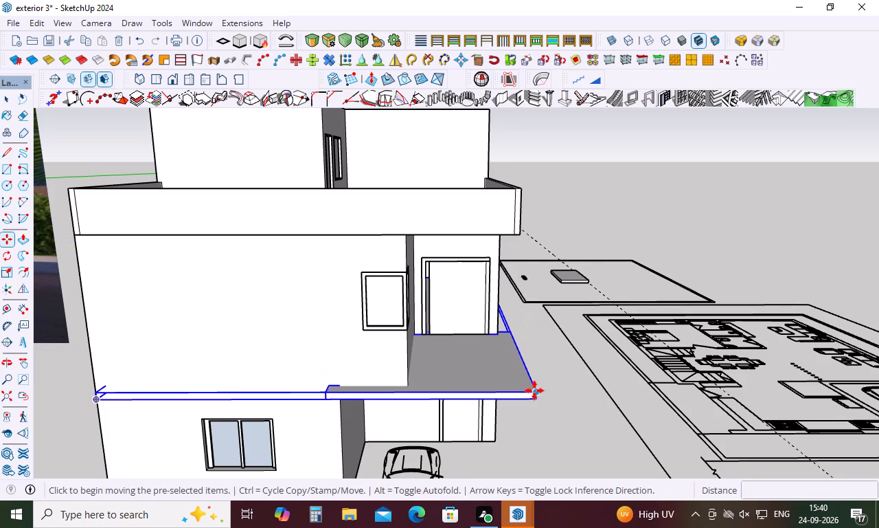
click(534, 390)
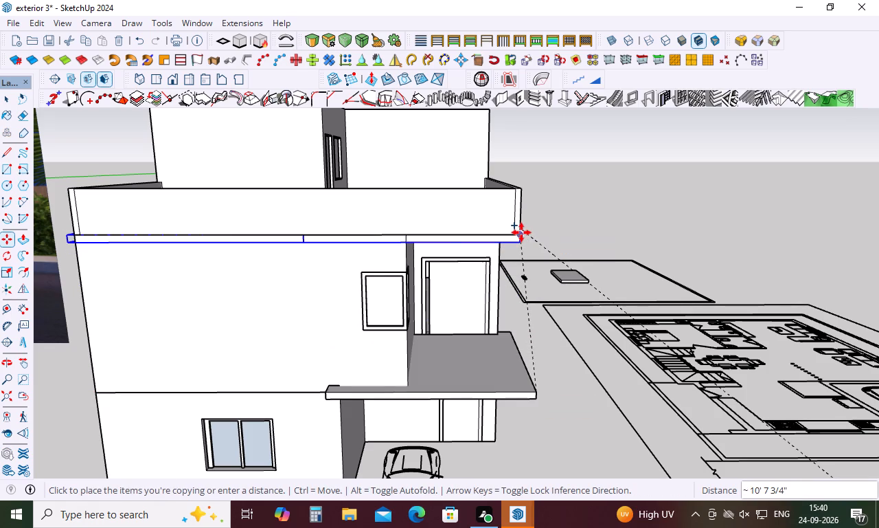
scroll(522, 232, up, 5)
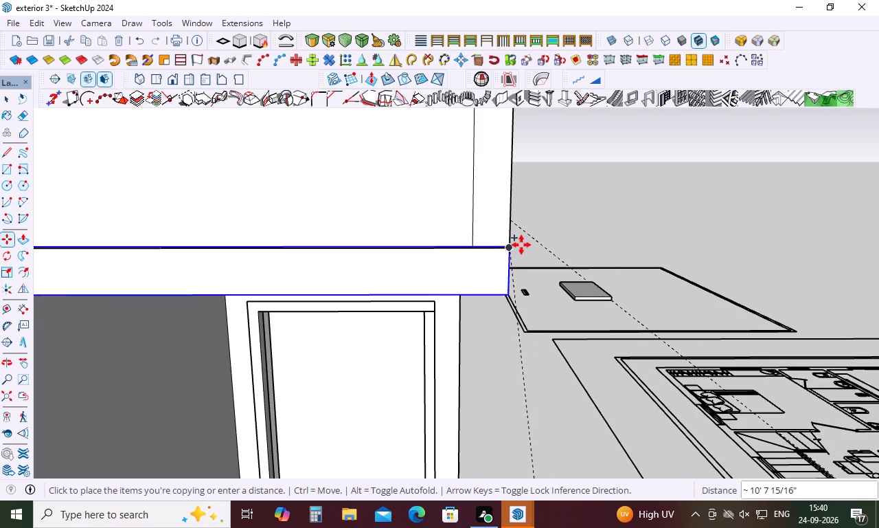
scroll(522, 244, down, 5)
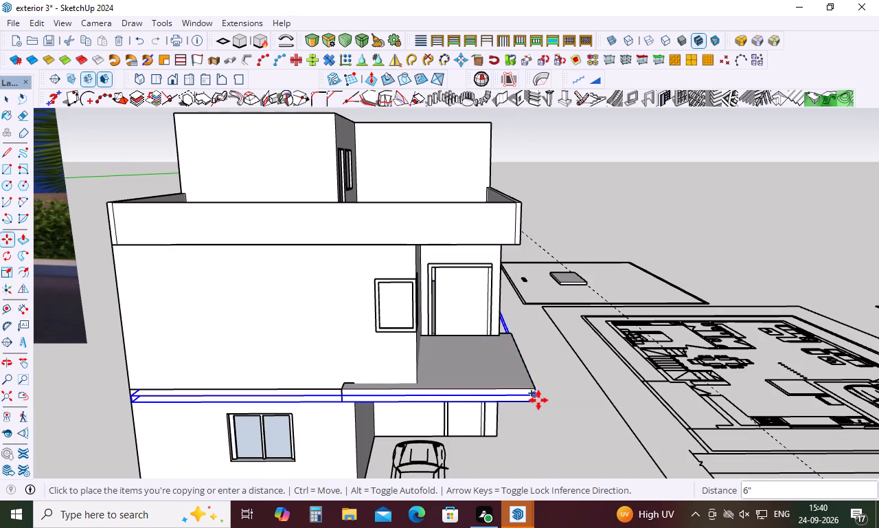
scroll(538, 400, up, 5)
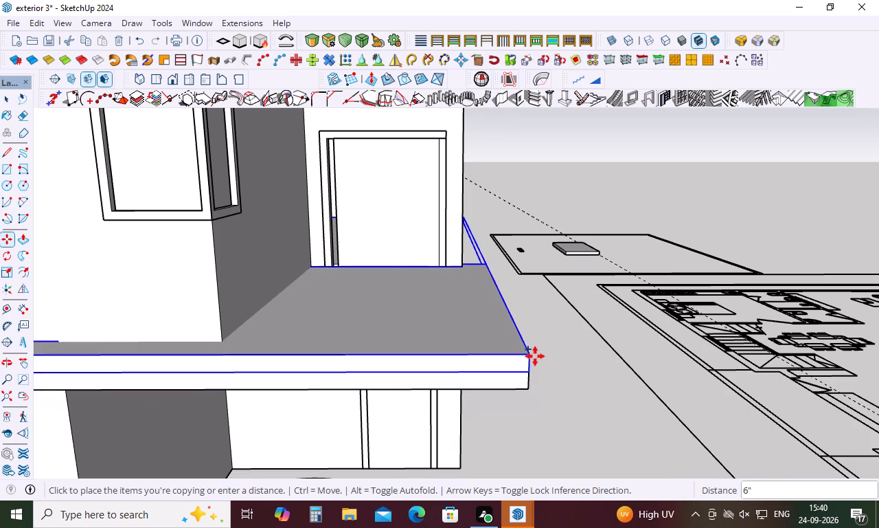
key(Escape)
Copy the selected balcony slab upward from its bottom front corner to the bottom front corner of the terrace parapet.
click(530, 390)
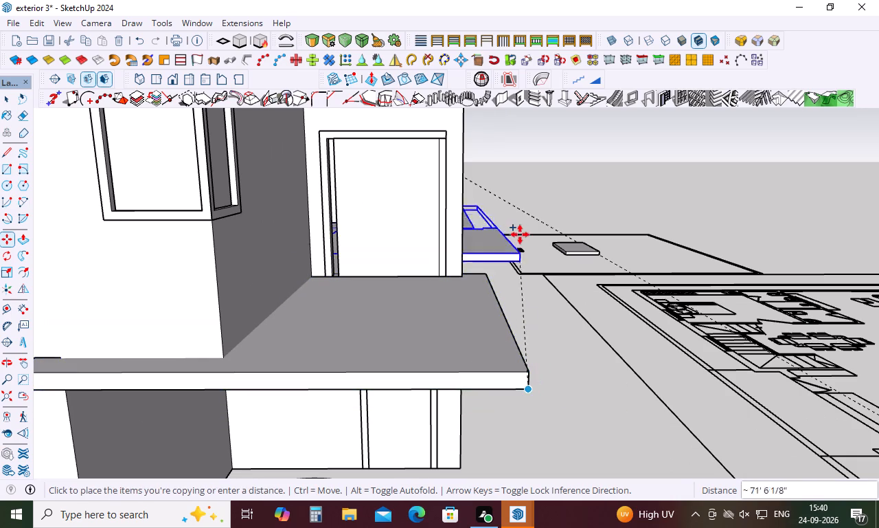
scroll(518, 221, down, 7)
scroll(514, 174, up, 4)
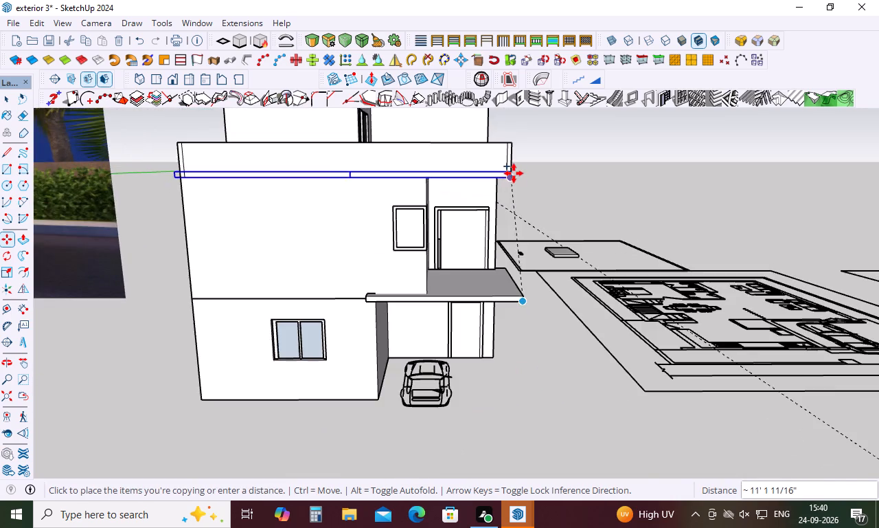
scroll(514, 173, up, 9)
scroll(514, 173, down, 4)
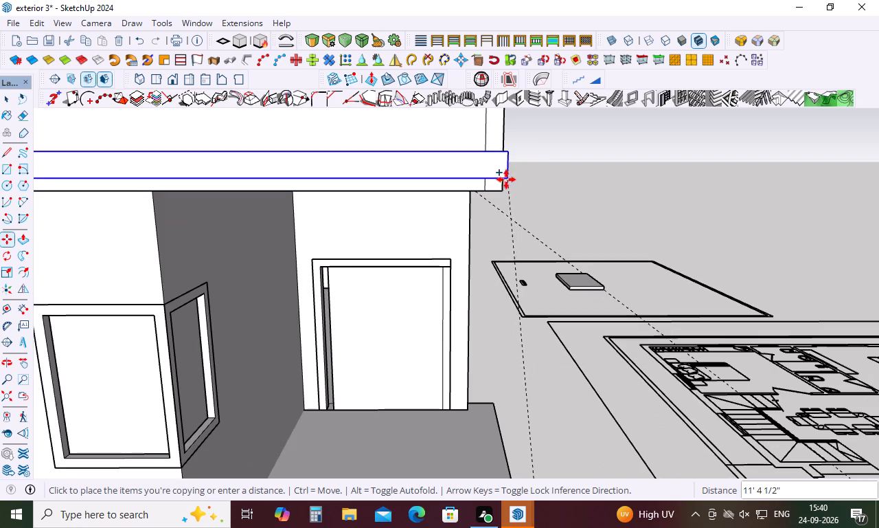
click(503, 191)
key(Escape)
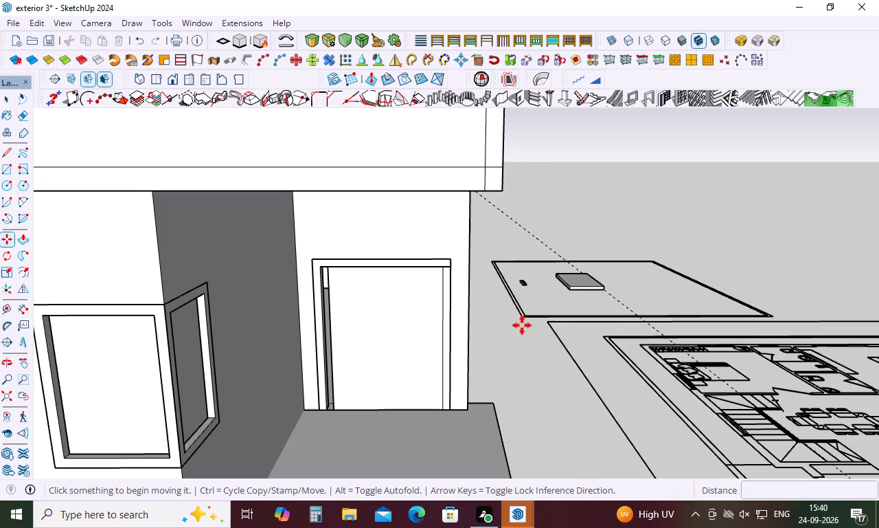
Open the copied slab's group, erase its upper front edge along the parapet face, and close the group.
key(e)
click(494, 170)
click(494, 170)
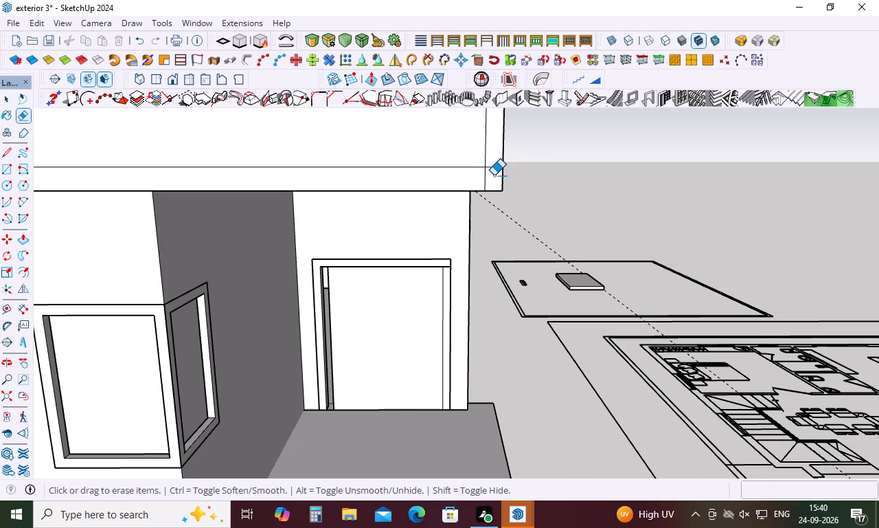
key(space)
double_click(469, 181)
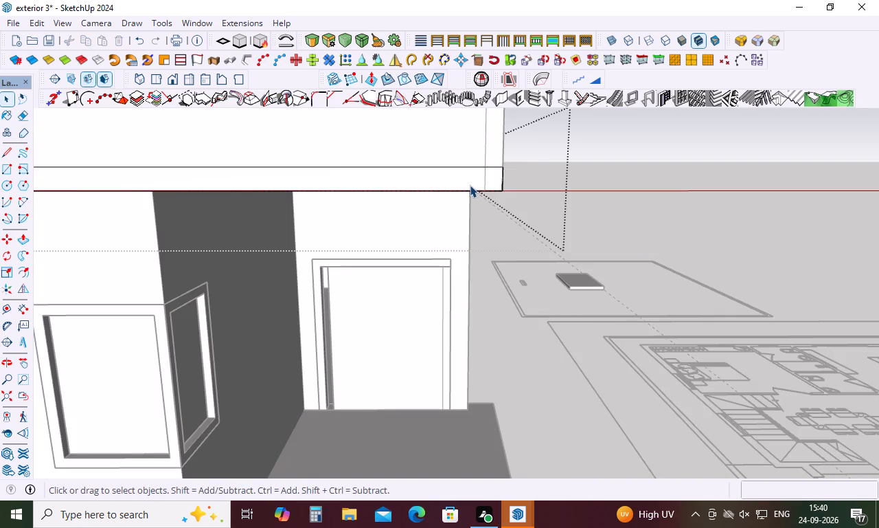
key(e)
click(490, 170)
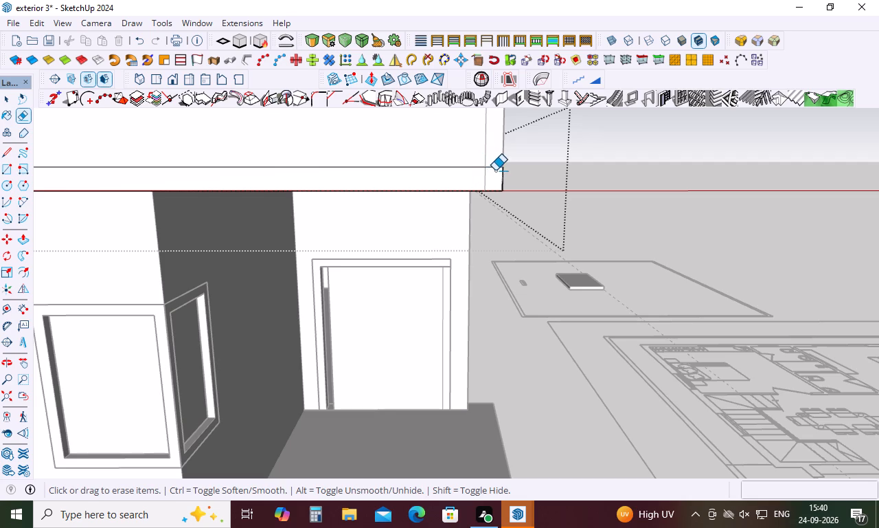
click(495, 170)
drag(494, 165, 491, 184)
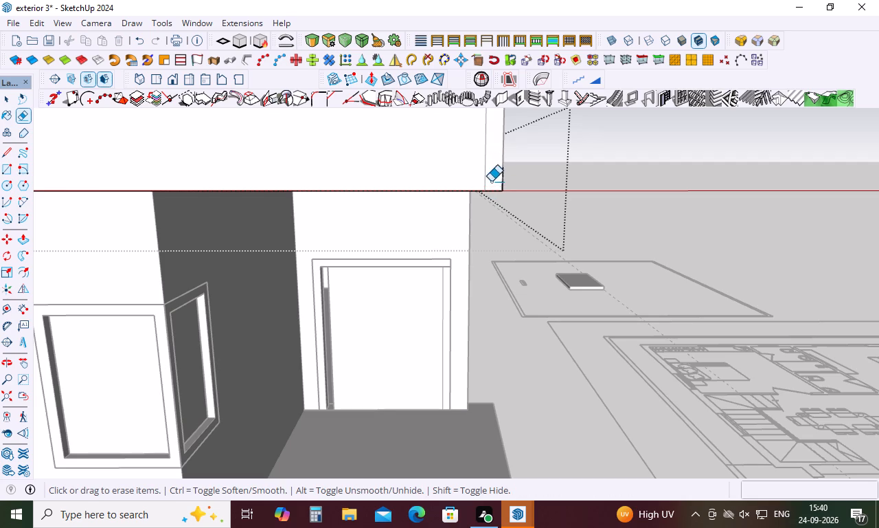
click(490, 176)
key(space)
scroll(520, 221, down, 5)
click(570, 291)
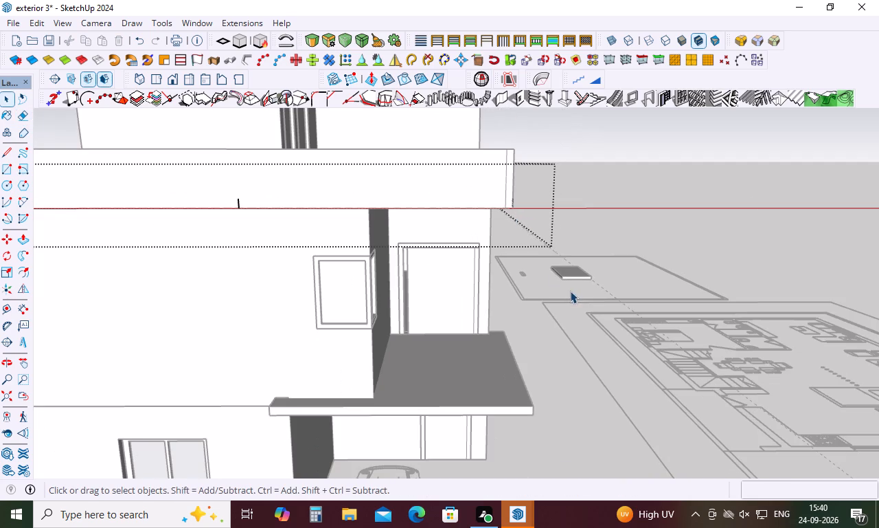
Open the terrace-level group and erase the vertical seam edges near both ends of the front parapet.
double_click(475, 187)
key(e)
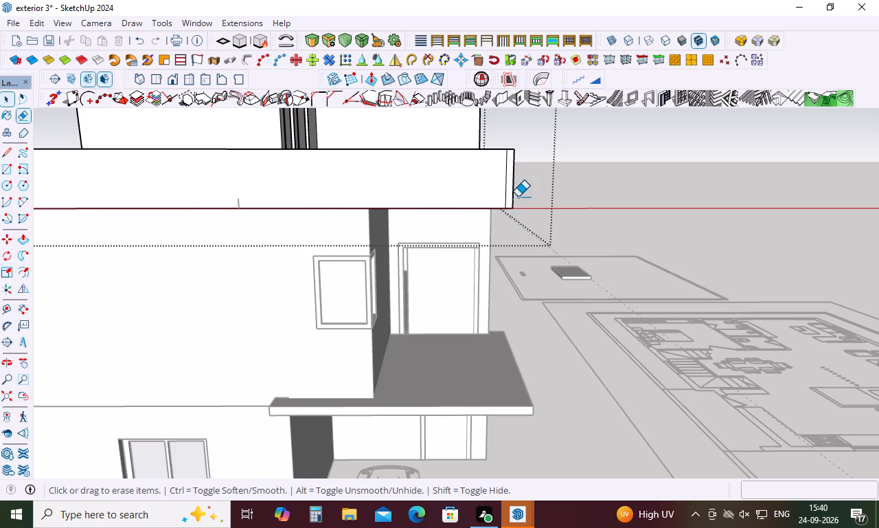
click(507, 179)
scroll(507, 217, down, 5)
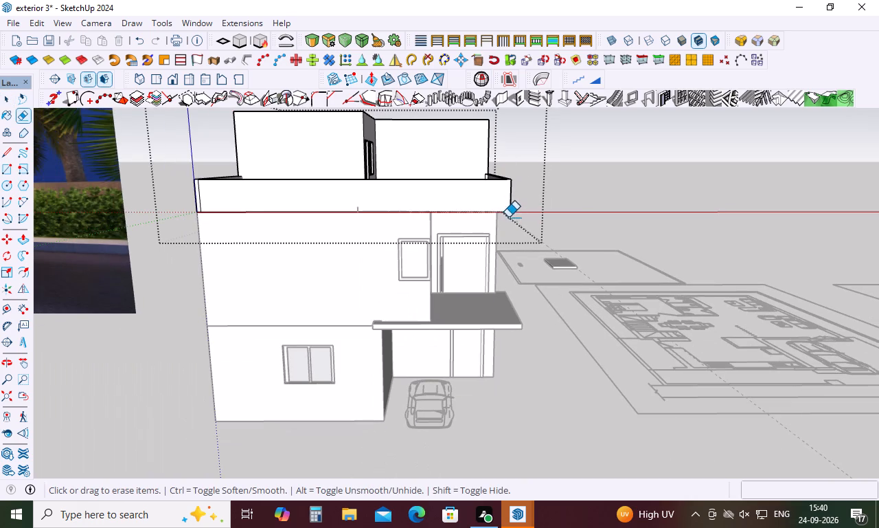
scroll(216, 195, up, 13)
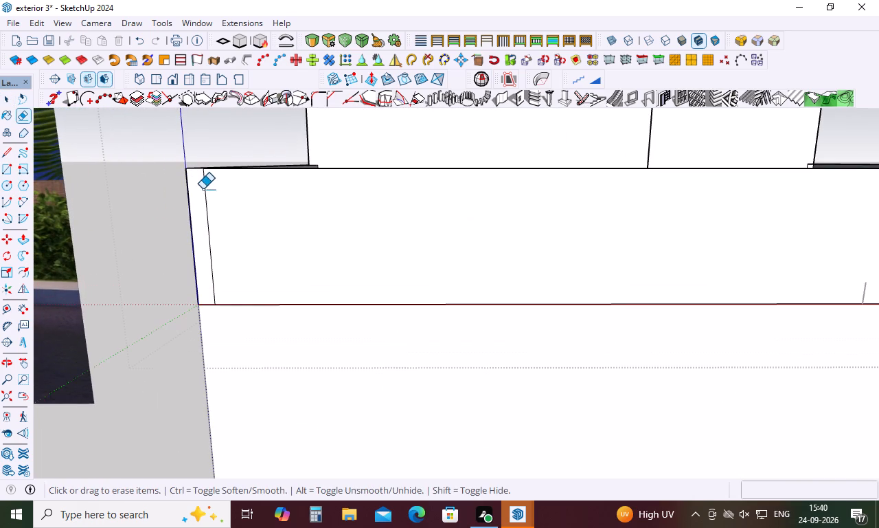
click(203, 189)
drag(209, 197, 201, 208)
Examine the inner faces of the terrace parapets and their joint with the floor, and close the terrace-level group.
scroll(227, 218, down, 10)
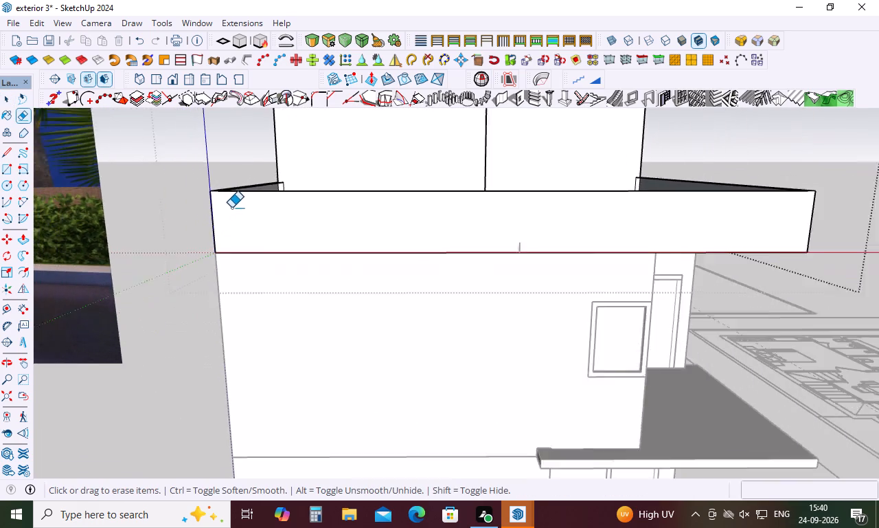
middle_drag(299, 215, 286, 321)
scroll(260, 218, up, 10)
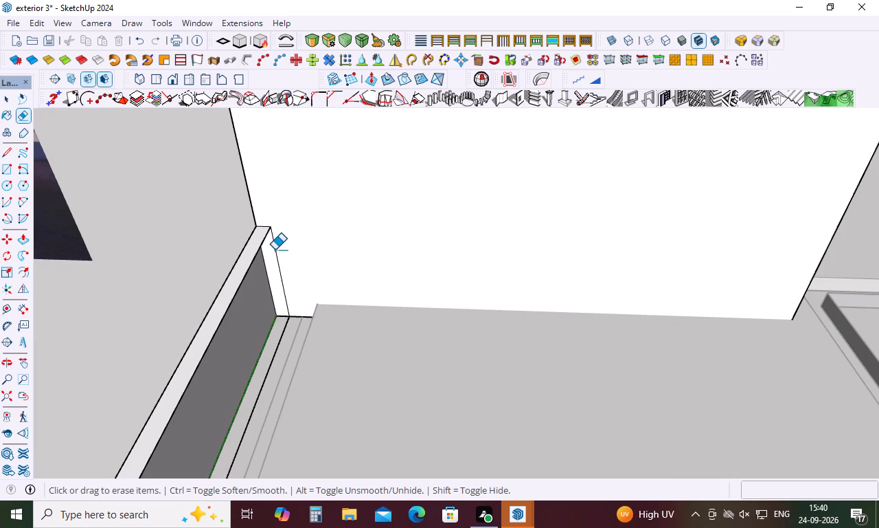
scroll(275, 244, down, 5)
middle_drag(338, 278, 278, 238)
middle_click(278, 238)
middle_drag(276, 239, 272, 245)
middle_drag(271, 247, 255, 276)
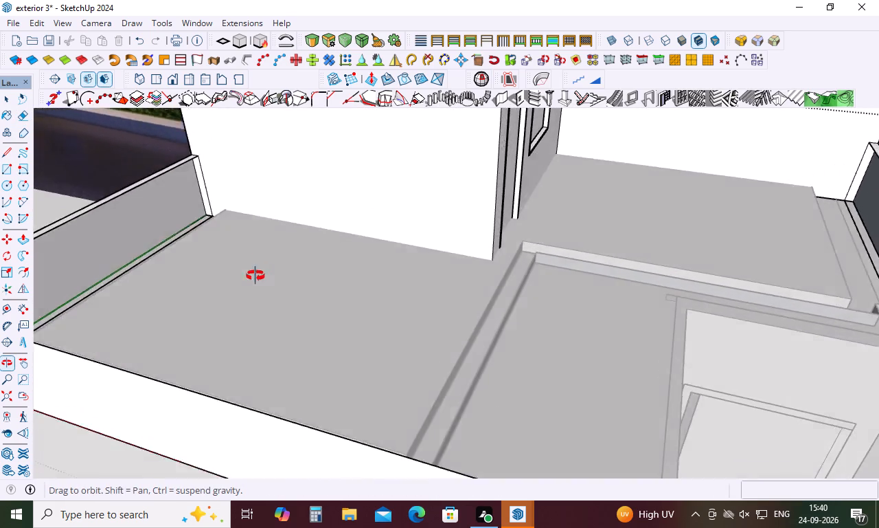
middle_drag(255, 276, 248, 289)
scroll(251, 280, down, 5)
middle_drag(342, 347, 470, 338)
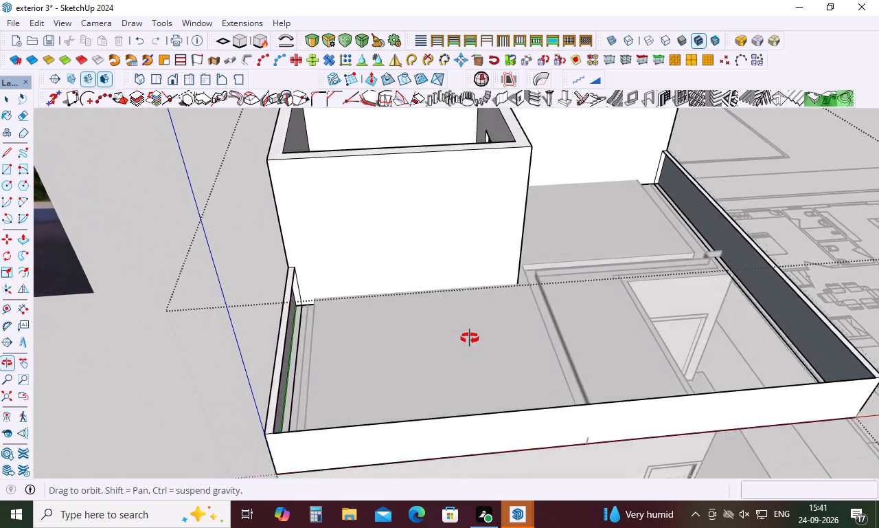
middle_drag(470, 338, 396, 331)
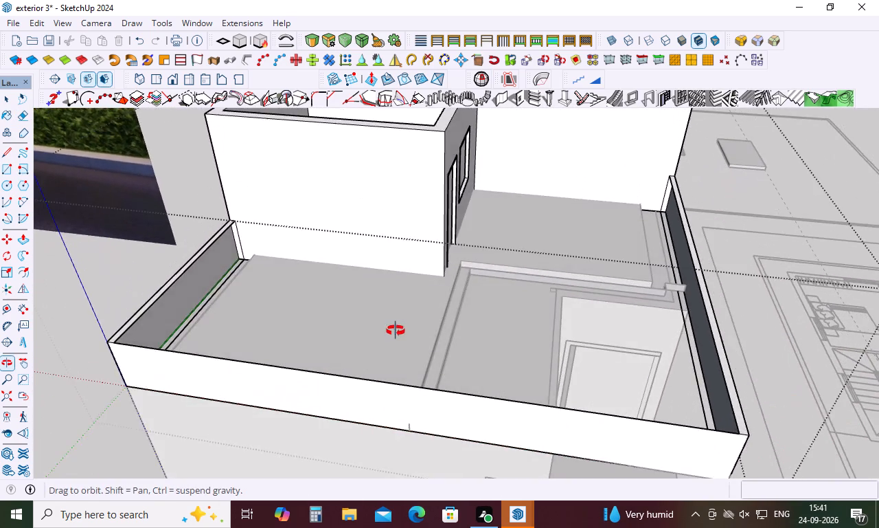
middle_drag(396, 331, 396, 327)
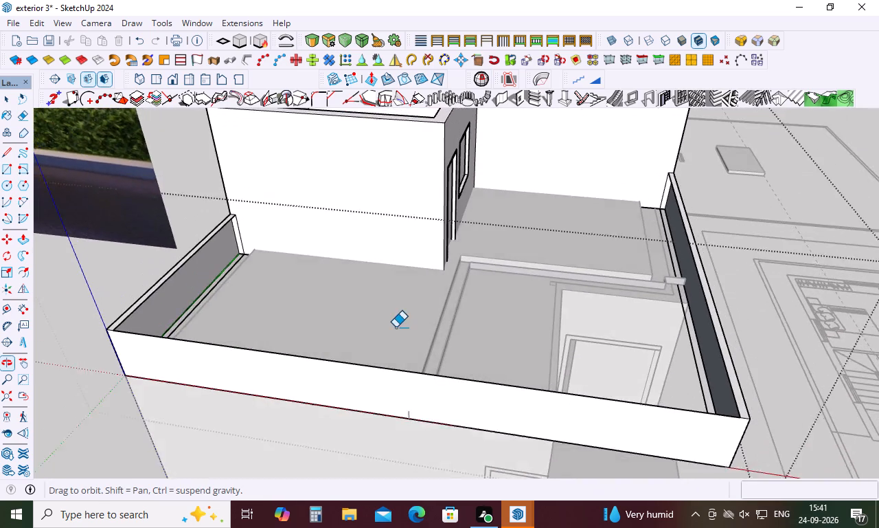
scroll(396, 293, down, 5)
key(space)
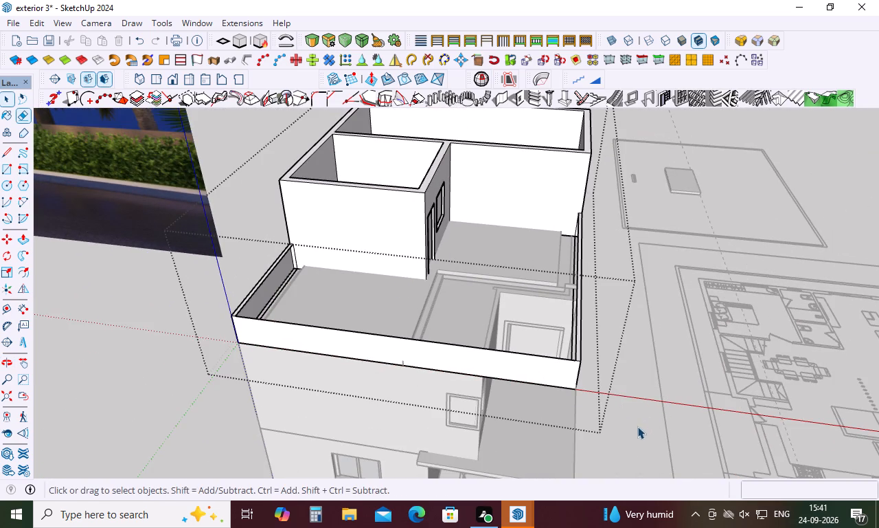
click(637, 426)
Examine from above how the copied slab fits between the terrace parapets and the upper-storey walls.
middle_drag(522, 307, 516, 367)
scroll(516, 377, up, 5)
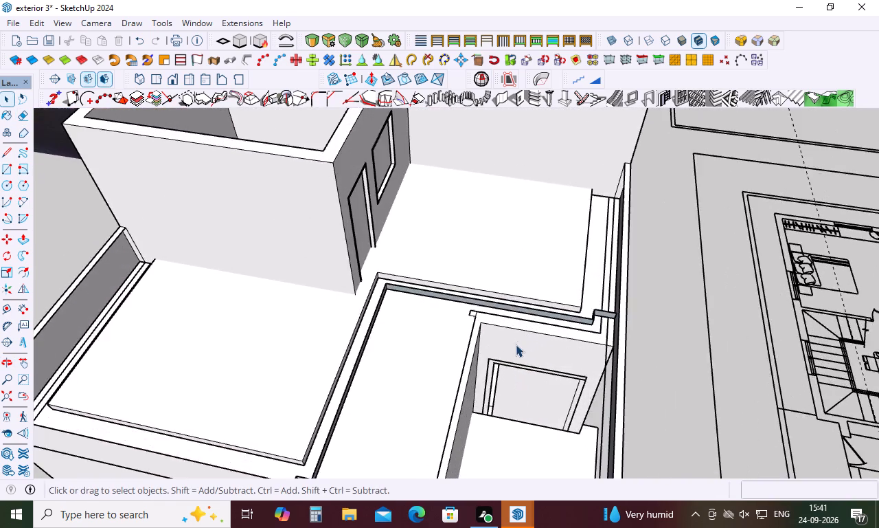
scroll(516, 351, up, 4)
scroll(516, 340, down, 4)
middle_drag(516, 338, 513, 317)
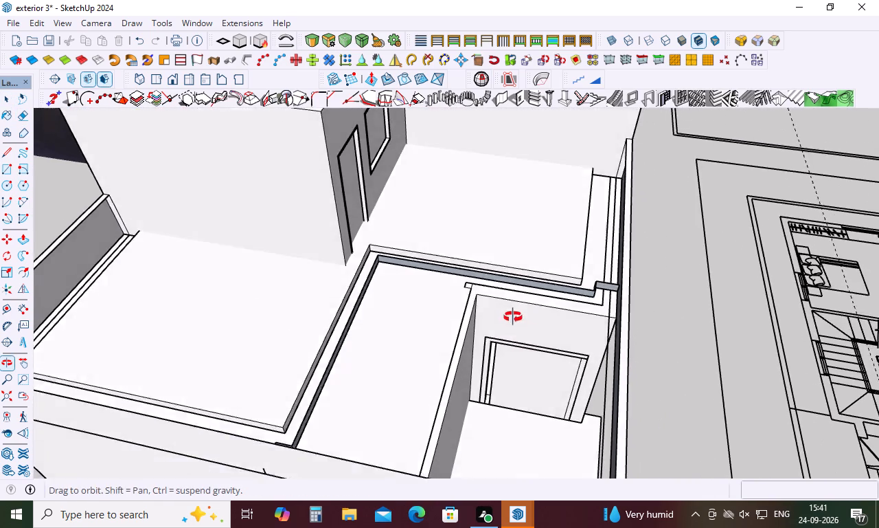
middle_drag(513, 317, 513, 219)
middle_drag(513, 219, 482, 362)
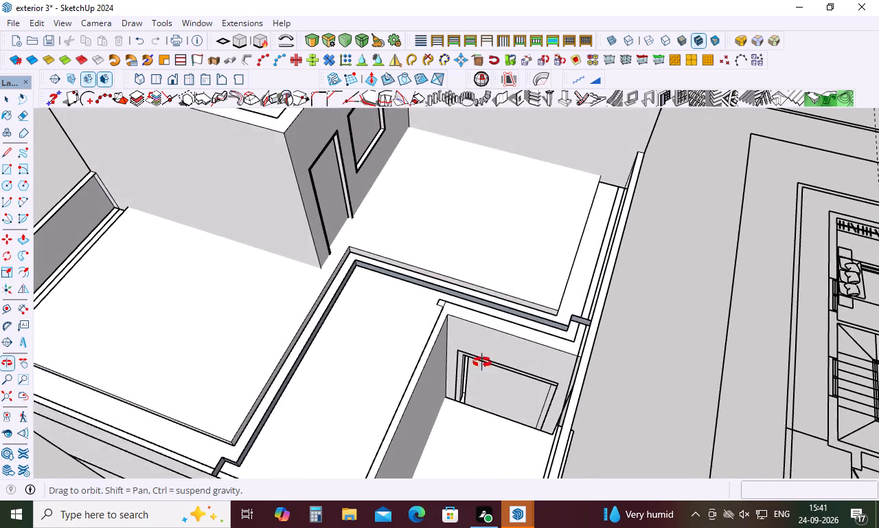
middle_drag(482, 362, 482, 365)
scroll(482, 246, down, 5)
middle_drag(470, 292, 257, 357)
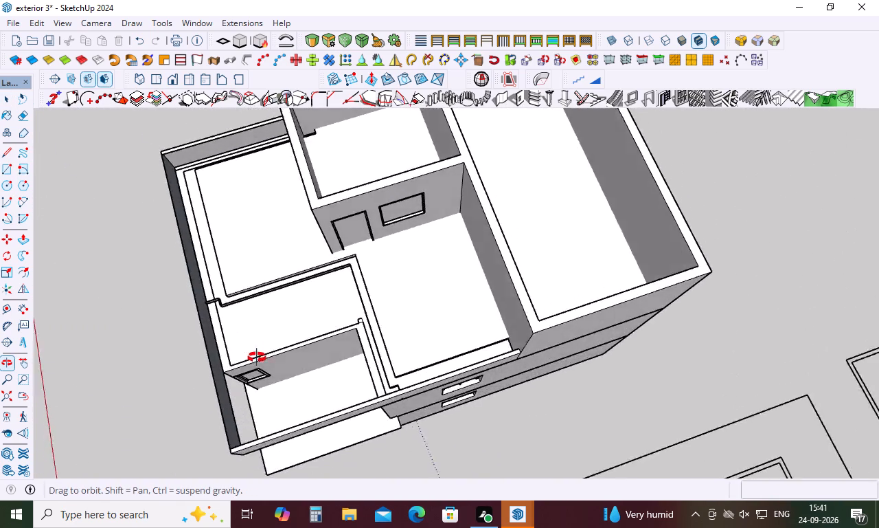
middle_drag(257, 357, 361, 349)
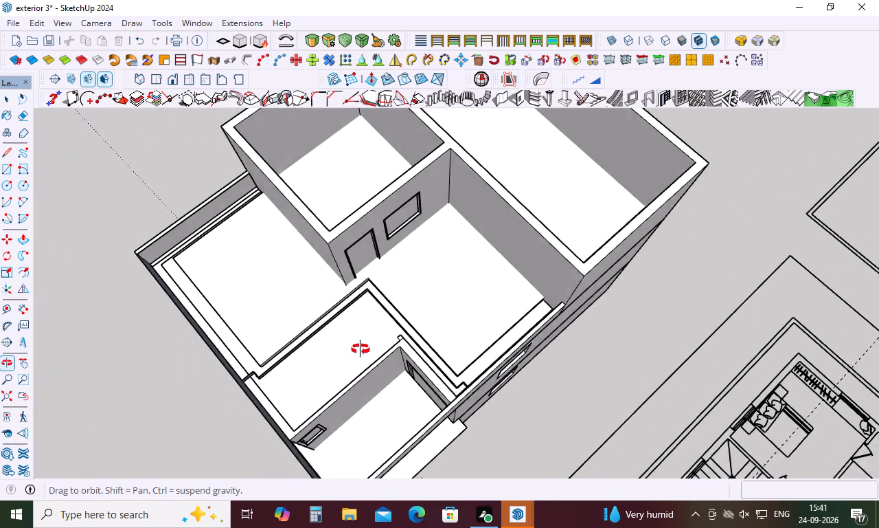
middle_drag(361, 349, 368, 328)
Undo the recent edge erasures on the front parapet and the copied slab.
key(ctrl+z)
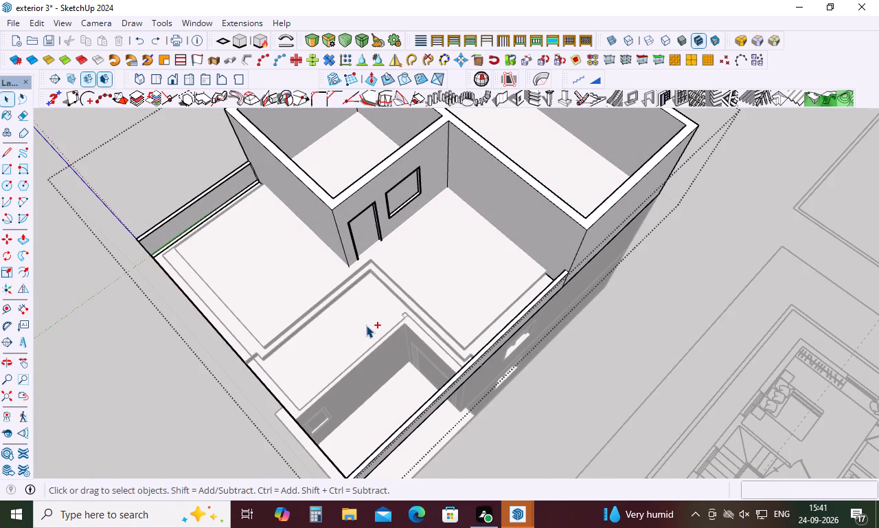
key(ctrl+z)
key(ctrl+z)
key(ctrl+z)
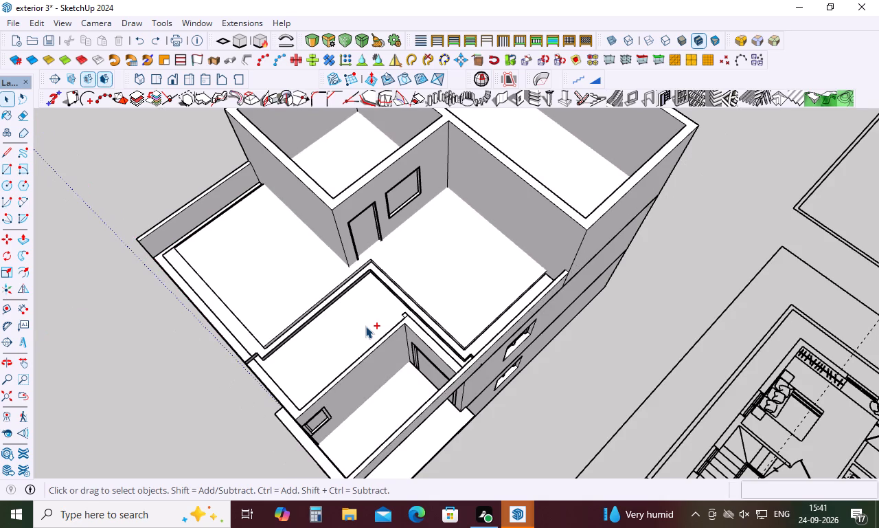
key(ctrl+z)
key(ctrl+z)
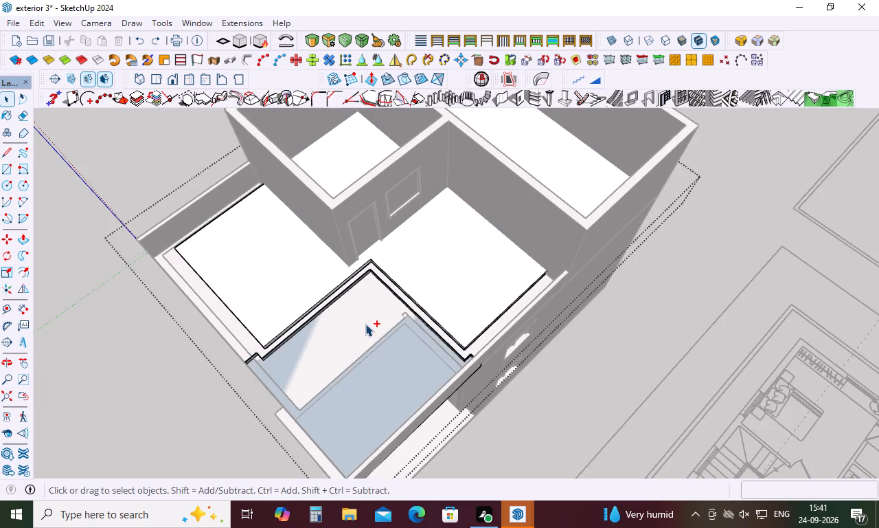
Undo the recent terrace floor edits back to the state with the opening above the front balcony uncovered.
key(ctrl+z)
key(ctrl+z)
ctrl+middle_drag(367, 322, 365, 323)
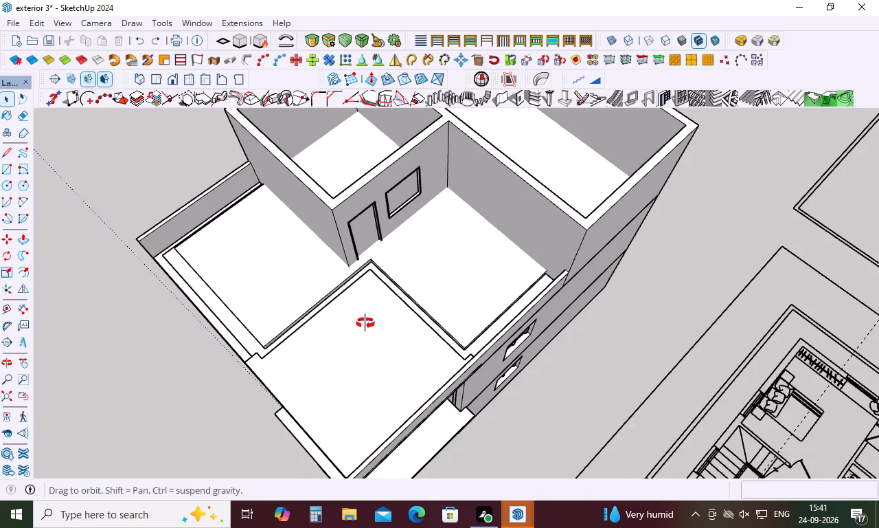
ctrl+middle_drag(365, 323, 277, 339)
key(ctrl+z)
key(ctrl+z)
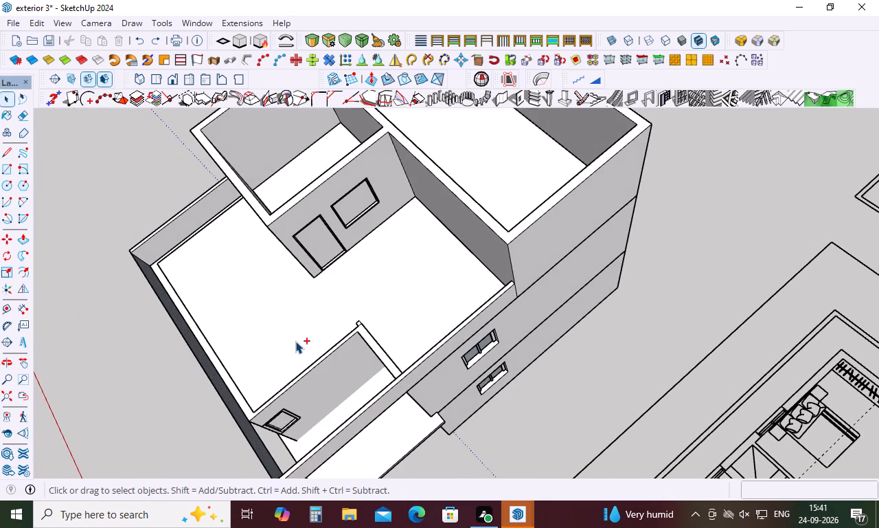
key(ctrl+z)
key(ctrl+z)
key(ctrl+z)
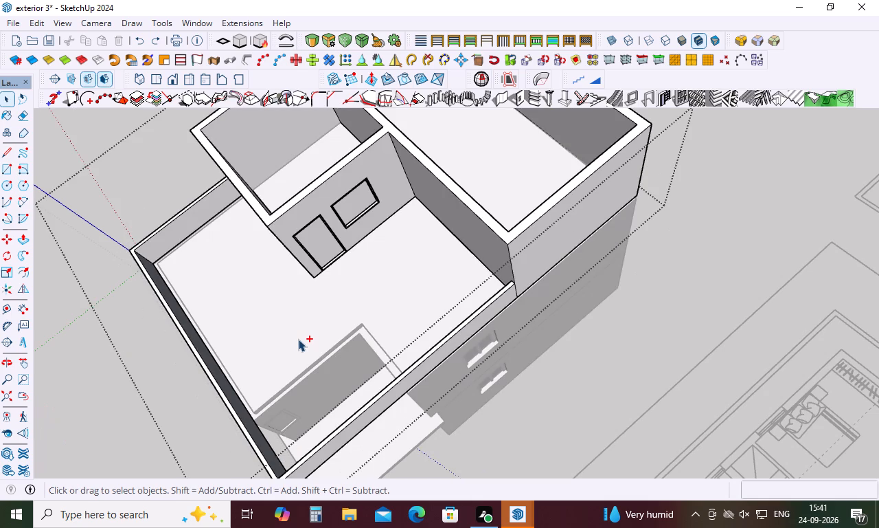
Leave the group and examine the joint between the terrace parapet and the first-floor wall from below and above.
scroll(299, 336, down, 4)
middle_drag(300, 336, 403, 243)
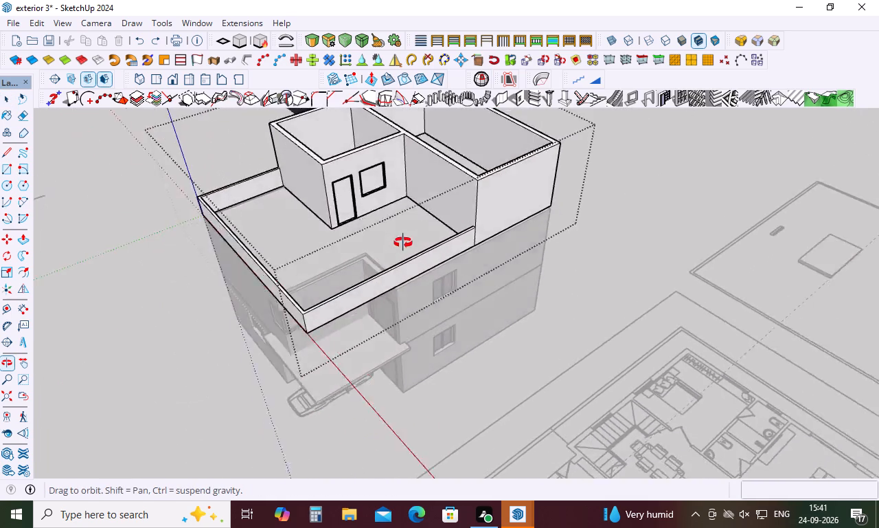
middle_drag(403, 243, 621, 108)
scroll(400, 150, up, 5)
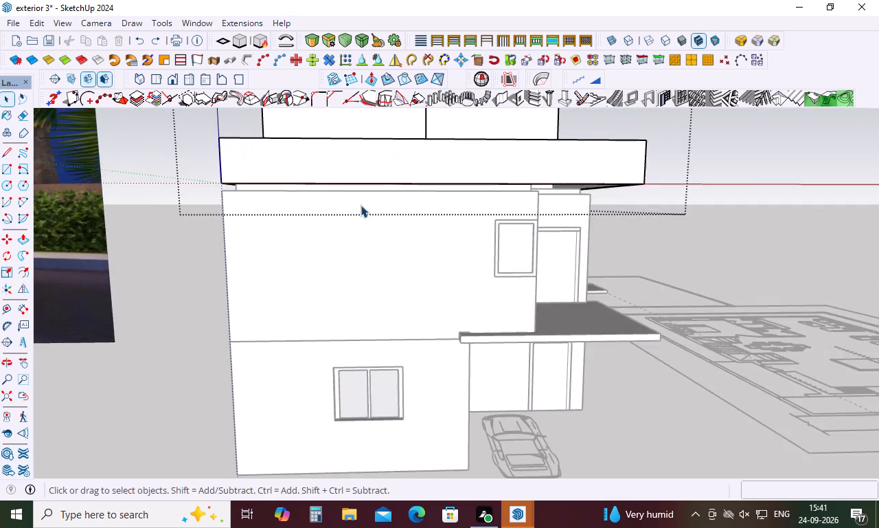
scroll(361, 205, up, 3)
middle_drag(361, 189, 431, 200)
key(space)
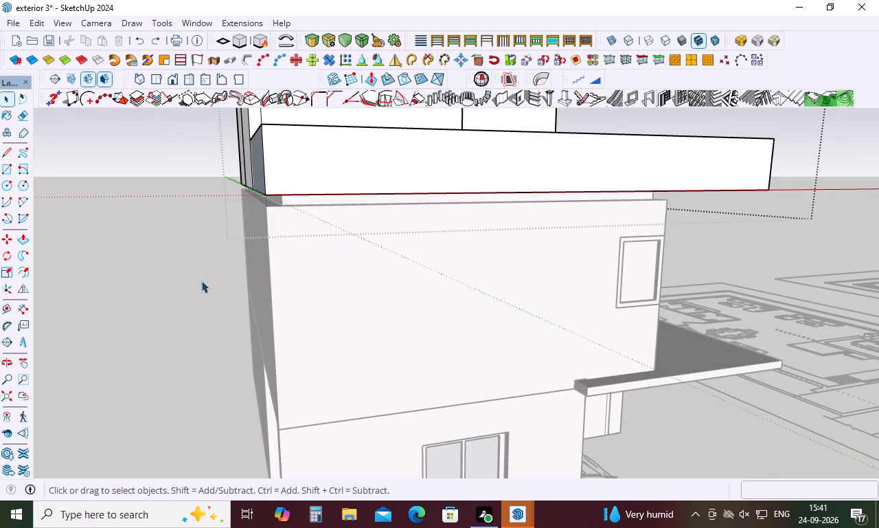
click(195, 287)
scroll(433, 189, up, 5)
middle_drag(436, 179, 460, 109)
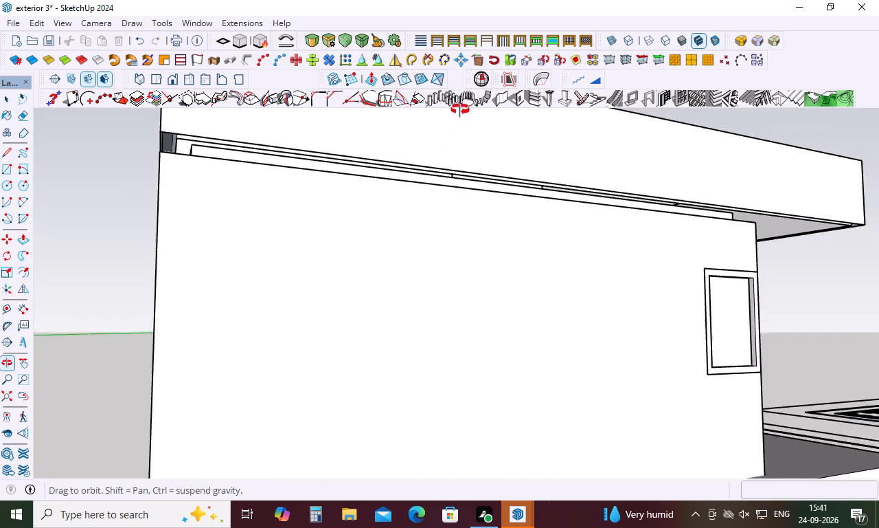
middle_drag(460, 109, 341, 408)
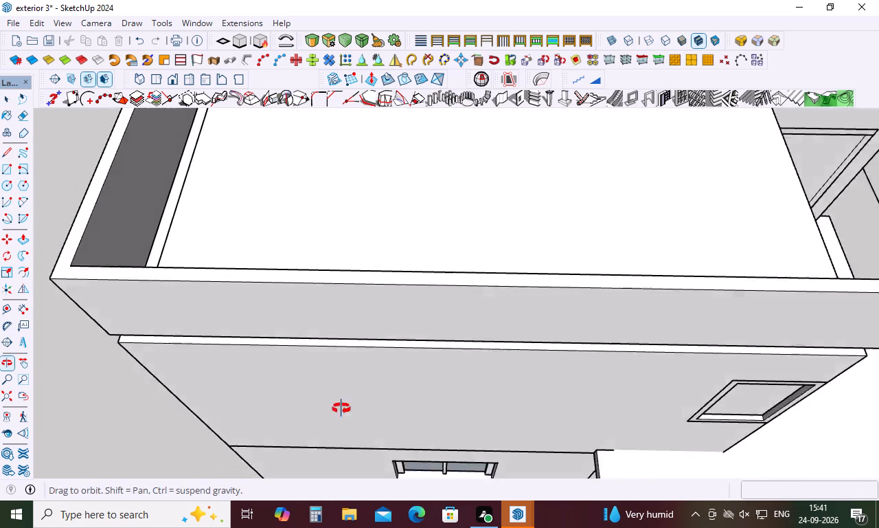
middle_drag(341, 408, 312, 488)
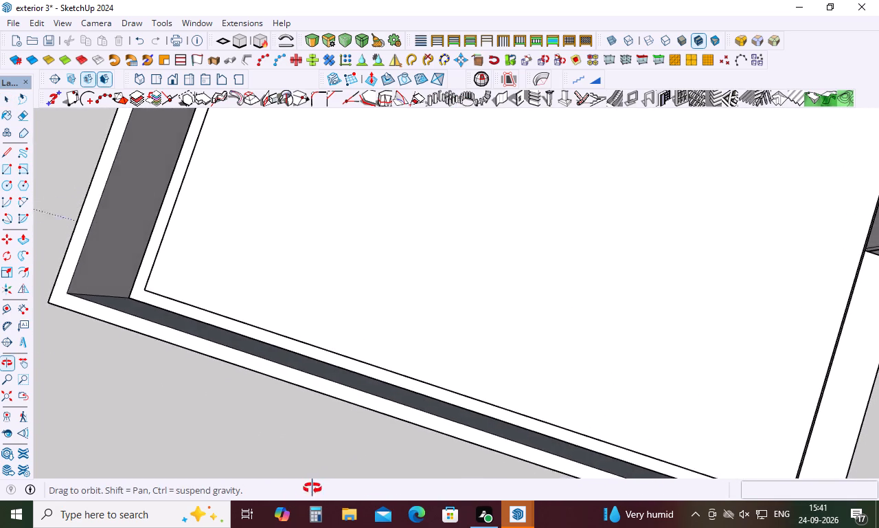
middle_drag(312, 488, 380, 332)
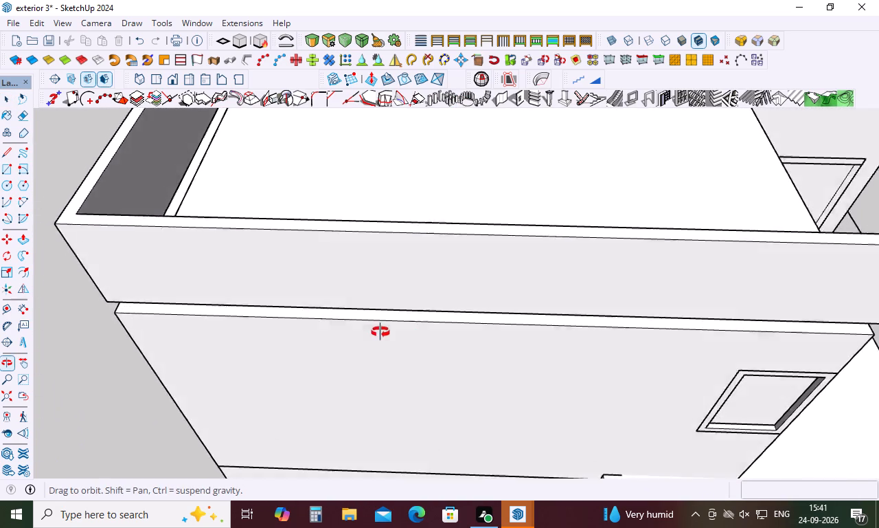
middle_drag(380, 332, 435, 170)
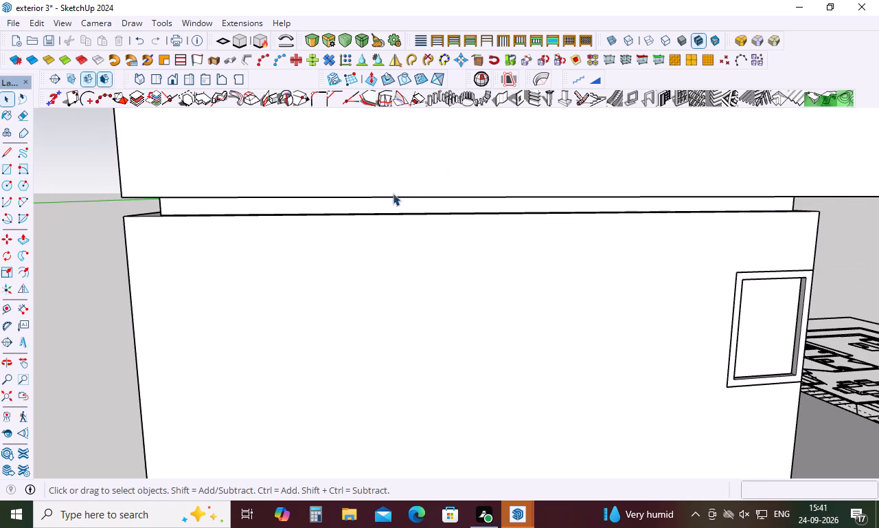
scroll(387, 199, down, 2)
middle_drag(384, 203, 393, 170)
scroll(383, 168, up, 5)
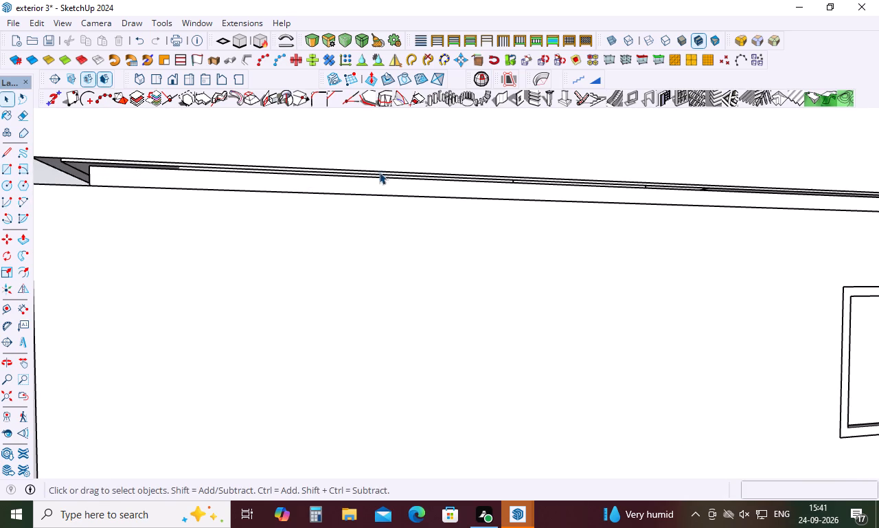
scroll(470, 177, down, 4)
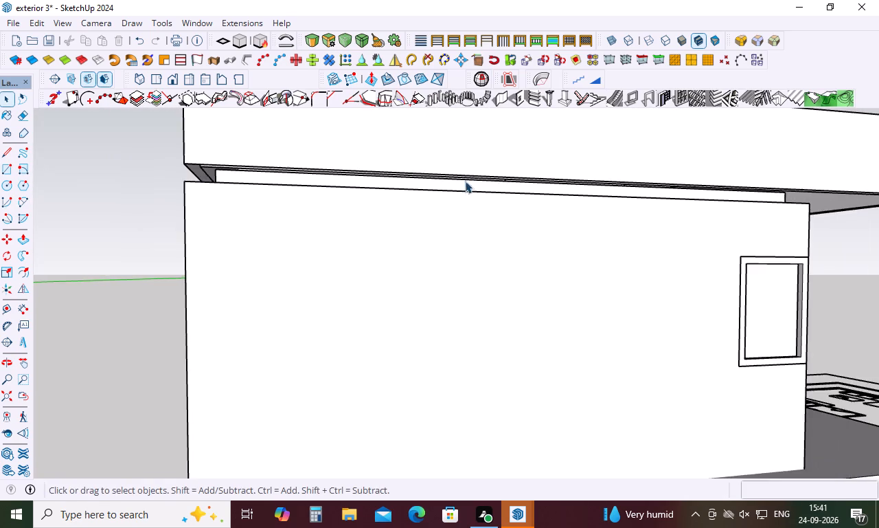
middle_drag(465, 183, 453, 221)
middle_drag(451, 225, 445, 237)
Undo the earlier edits that raised the top-floor group off the storey below.
key(ctrl+z)
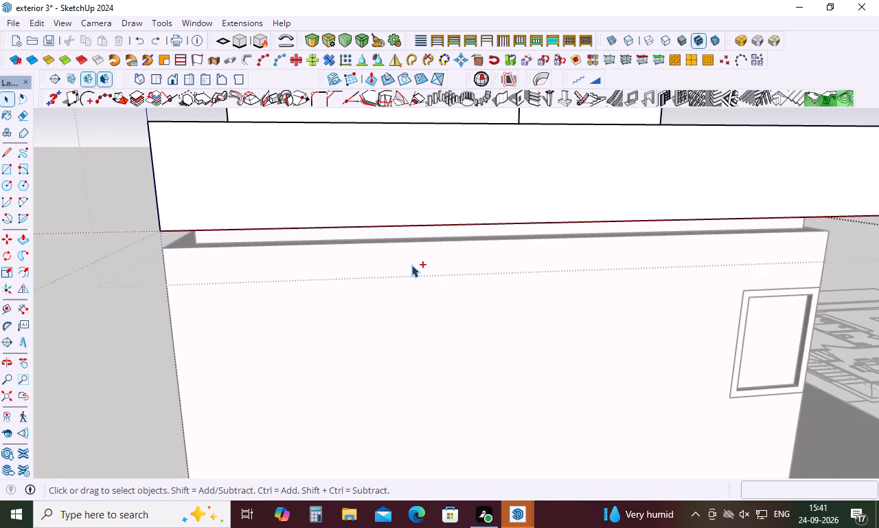
key(ctrl+z)
key(ctrl+z)
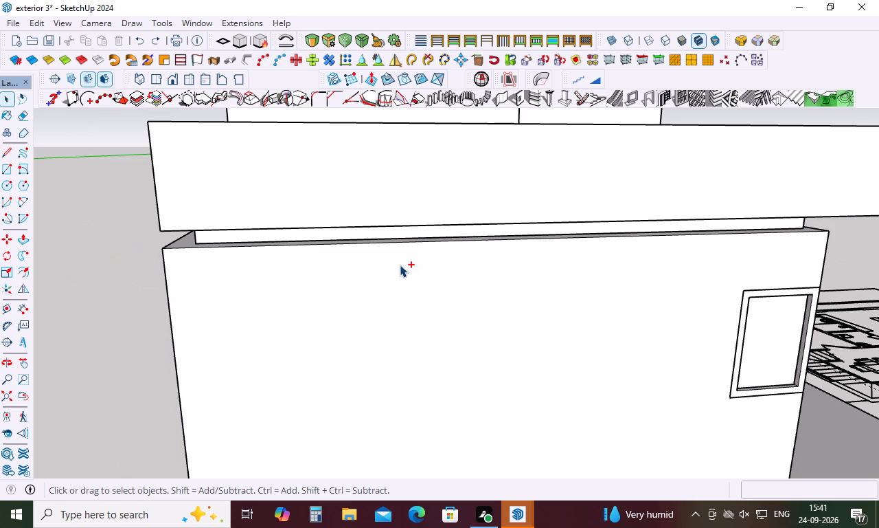
key(ctrl+z)
scroll(361, 267, down, 4)
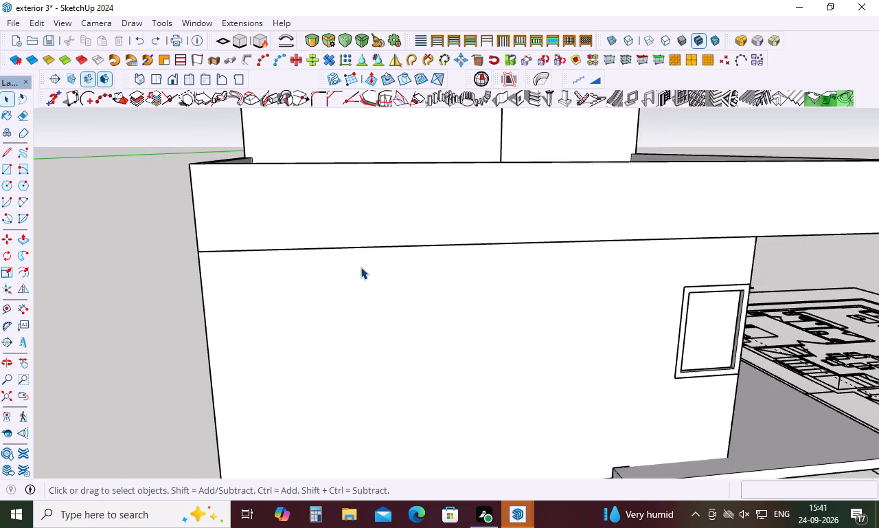
Move the top-floor group straight up 6" from its lower front corner.
key(m)
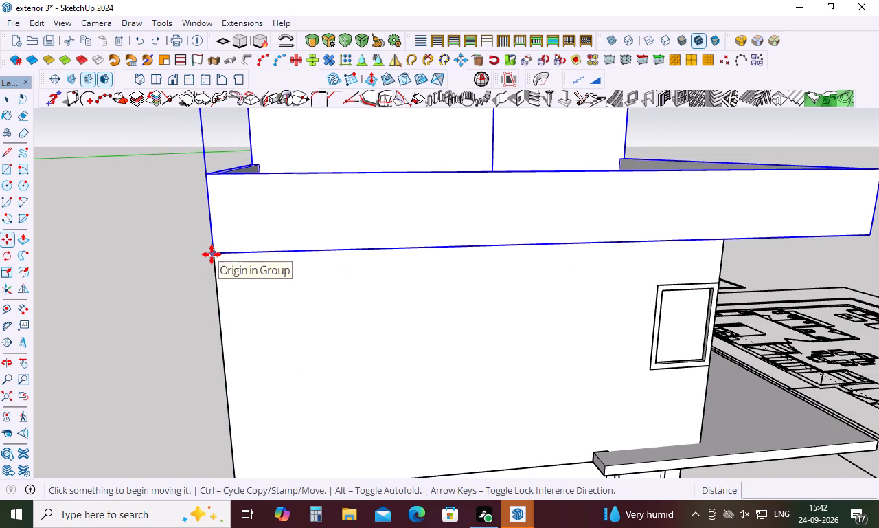
click(212, 254)
key(6)
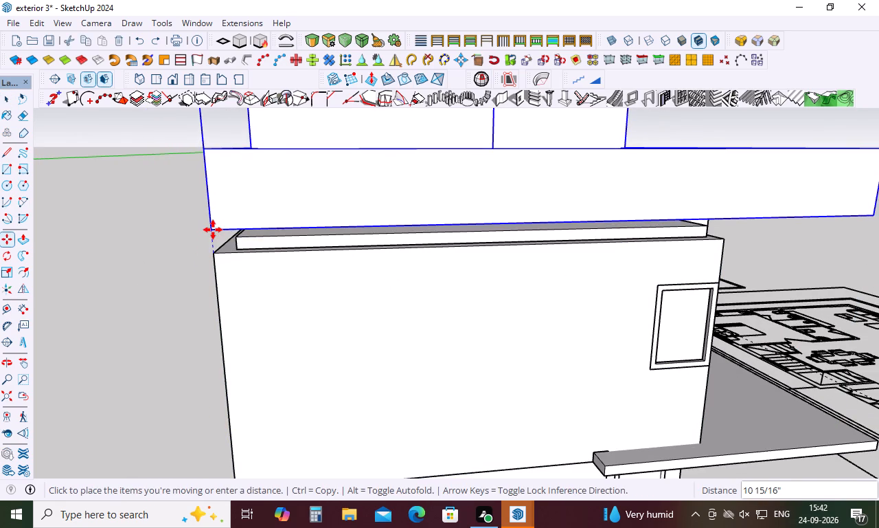
key(Return)
key(Escape)
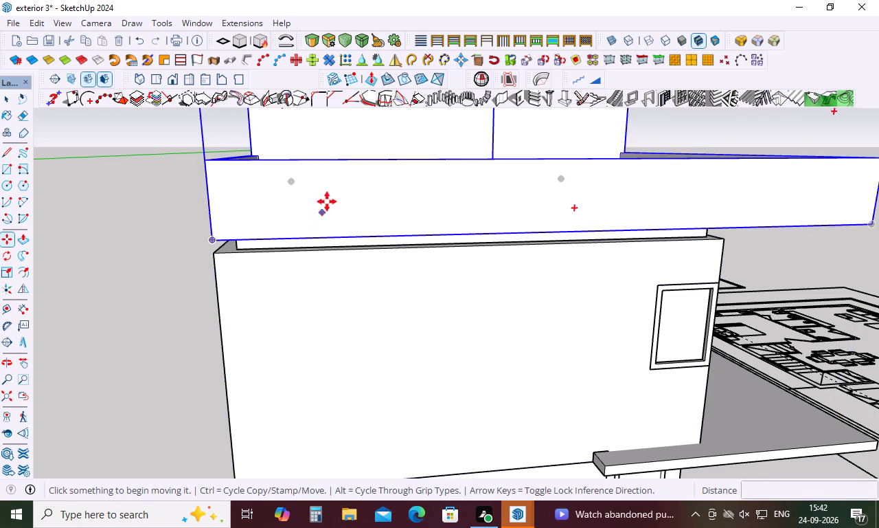
Push/Pull the top face of the first-floor walls up about 5 7/8" to meet the raised top floor, and leave the group.
middle_drag(327, 201, 332, 234)
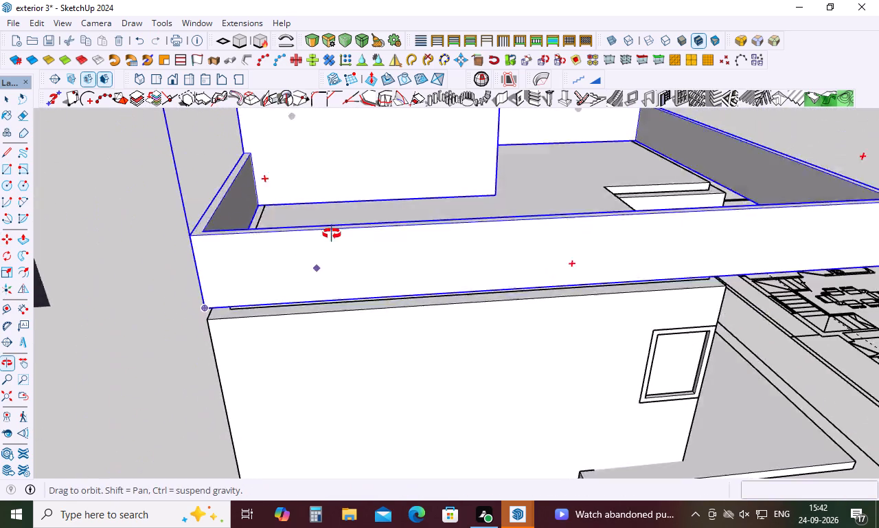
middle_drag(332, 234, 333, 223)
scroll(308, 265, up, 8)
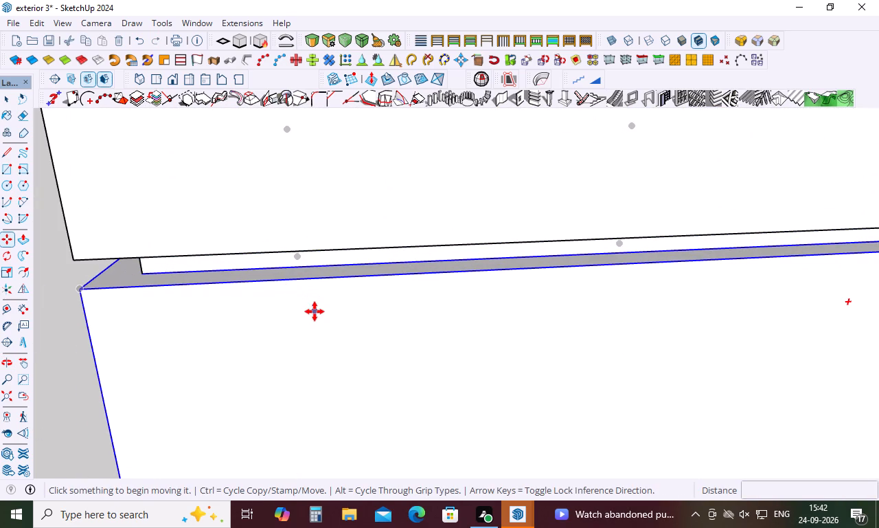
key(space)
double_click(313, 343)
key(p)
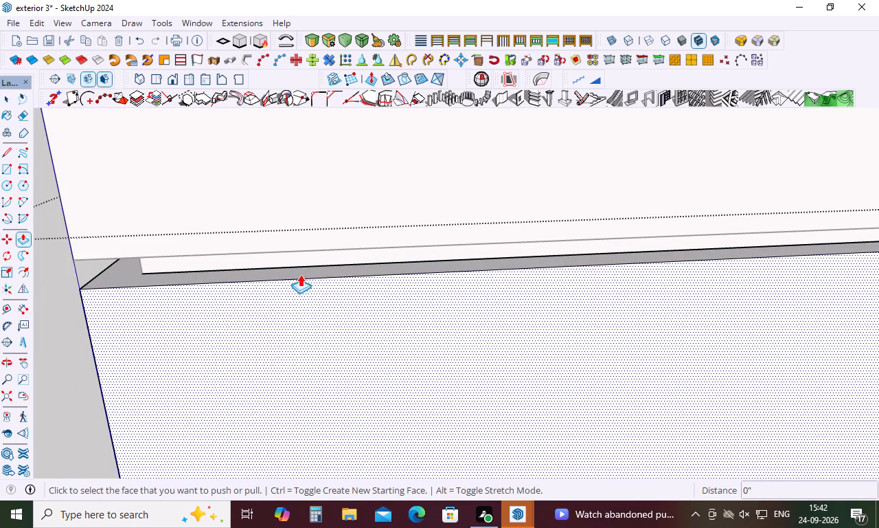
click(300, 269)
click(301, 243)
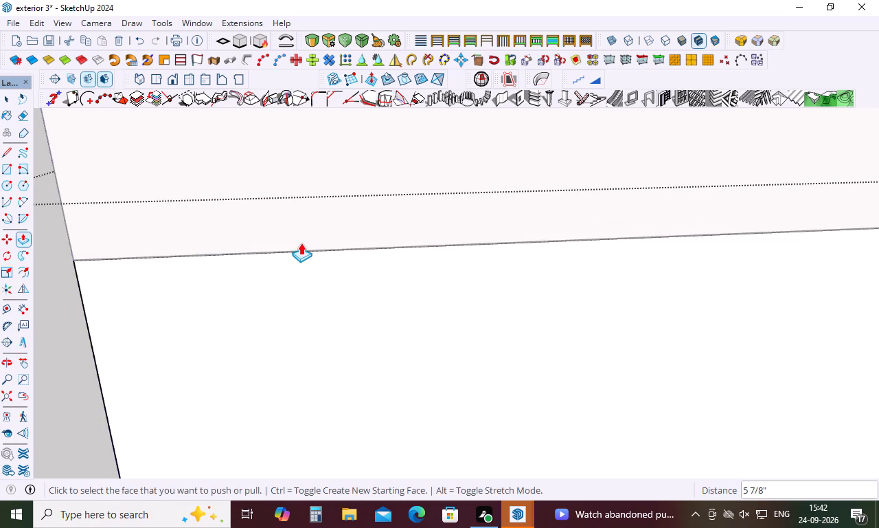
scroll(334, 314, down, 5)
middle_drag(334, 314, 610, 338)
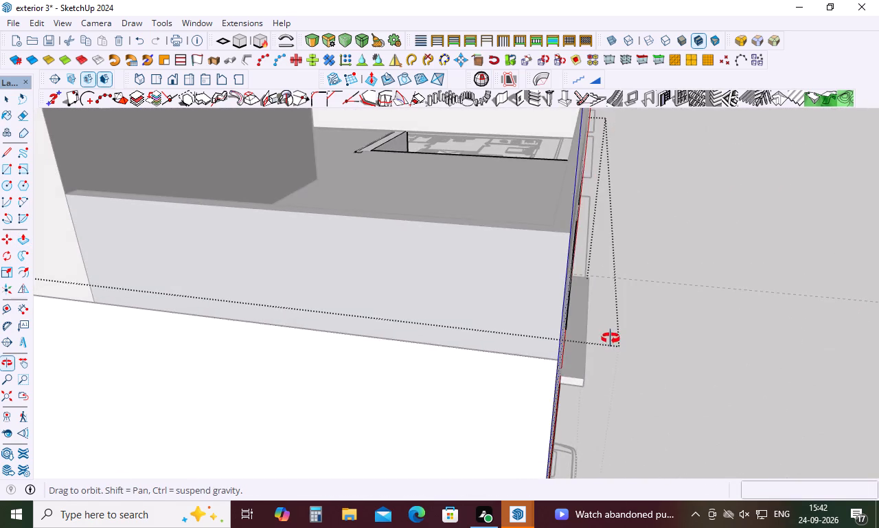
middle_drag(610, 338, 578, 338)
scroll(499, 330, down, 20)
scroll(499, 329, down, 5)
middle_drag(331, 311, 451, 323)
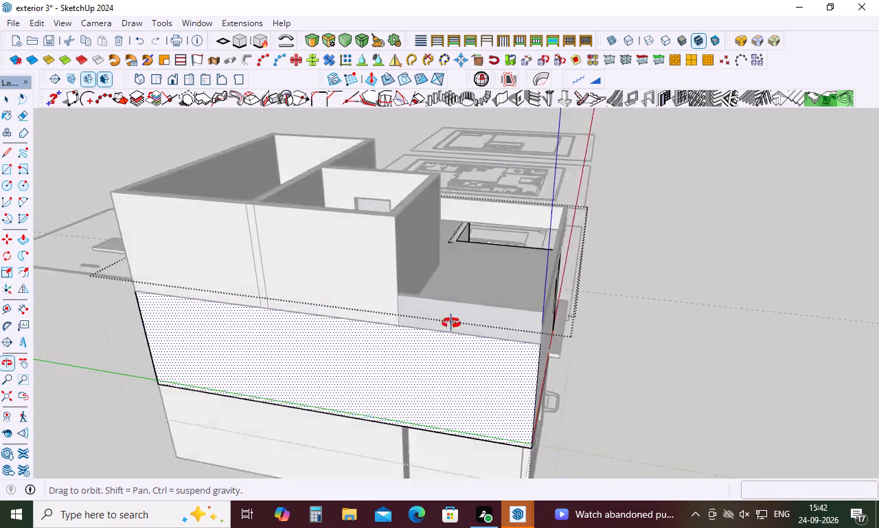
middle_drag(451, 323, 76, 271)
middle_drag(543, 283, 467, 305)
key(space)
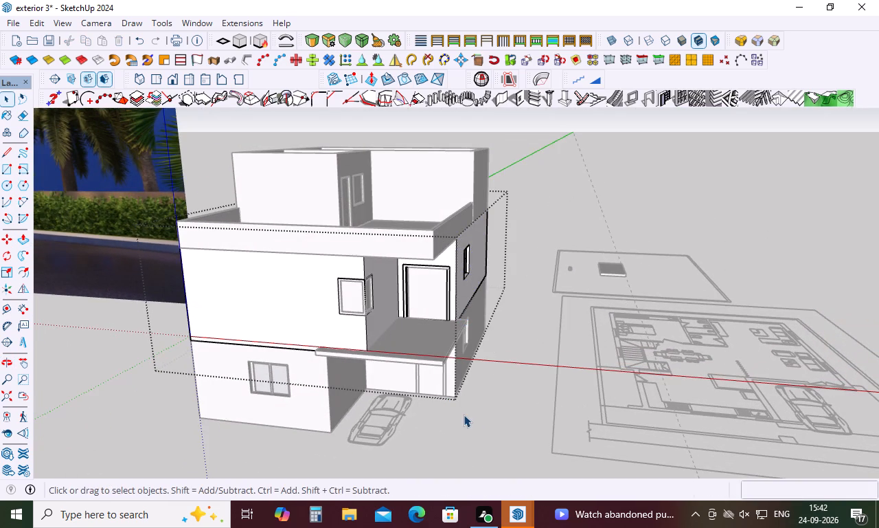
click(464, 415)
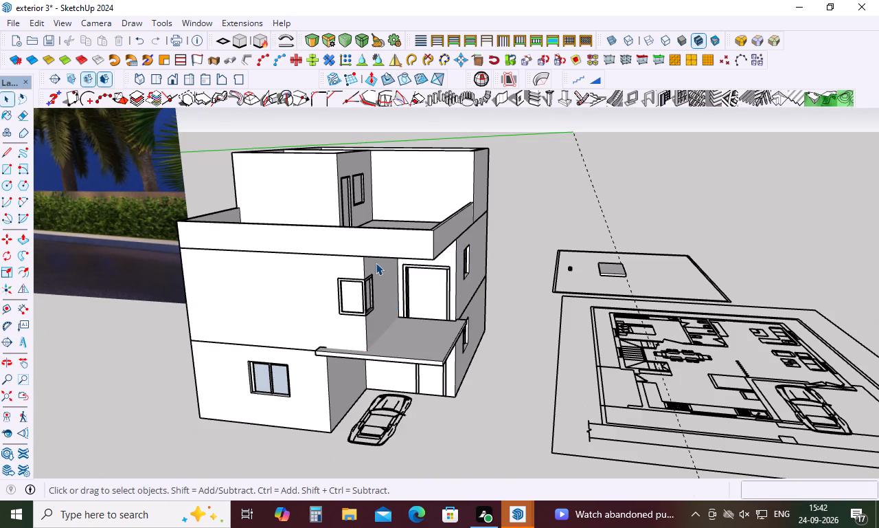
Examine the top-floor terrace, its opening above the first-floor balcony, and the parapet from above and around the house.
scroll(378, 258, down, 5)
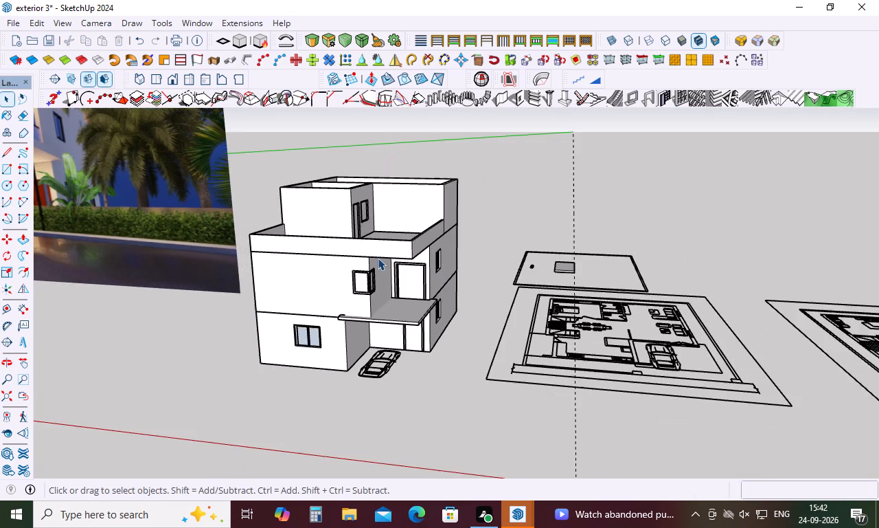
middle_drag(379, 257, 367, 369)
scroll(371, 351, up, 5)
middle_drag(378, 337, 378, 353)
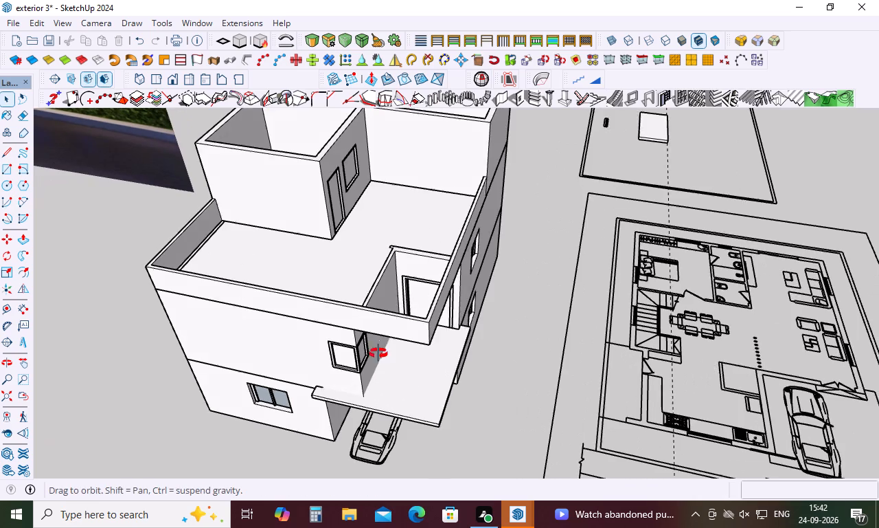
middle_drag(378, 353, 383, 420)
scroll(385, 420, up, 9)
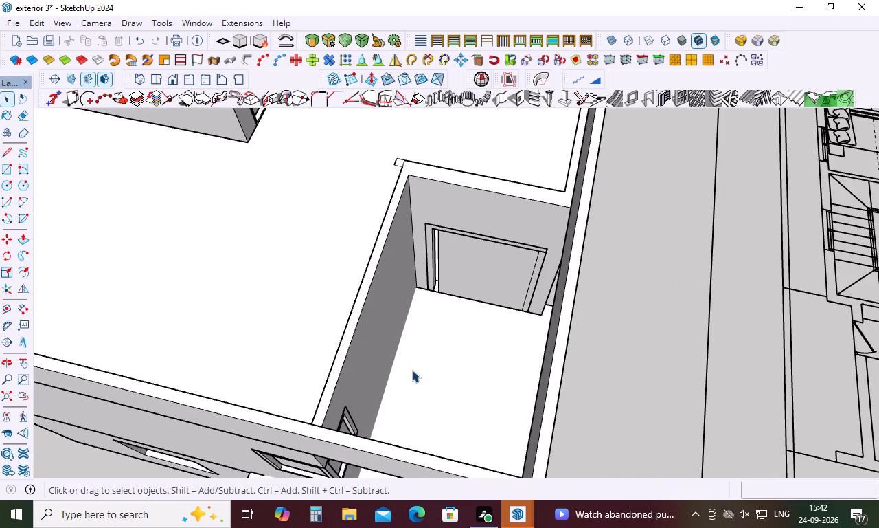
scroll(420, 330, down, 8)
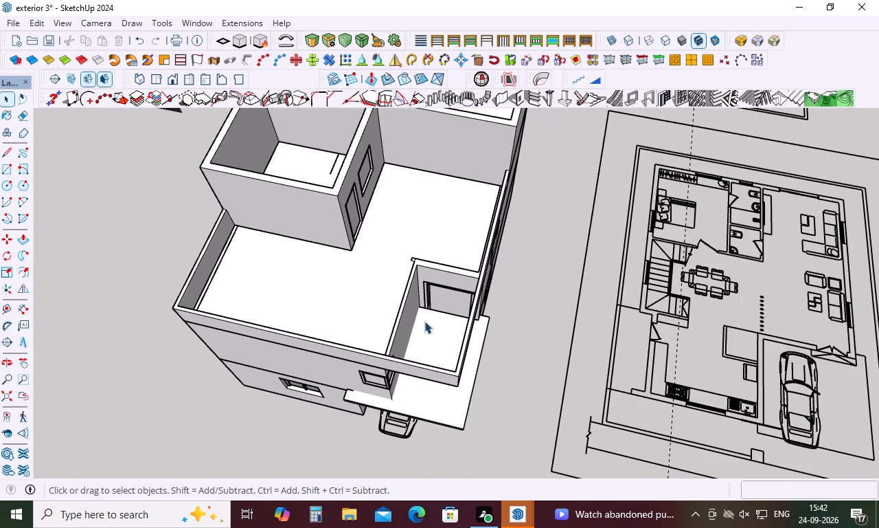
scroll(418, 406, up, 5)
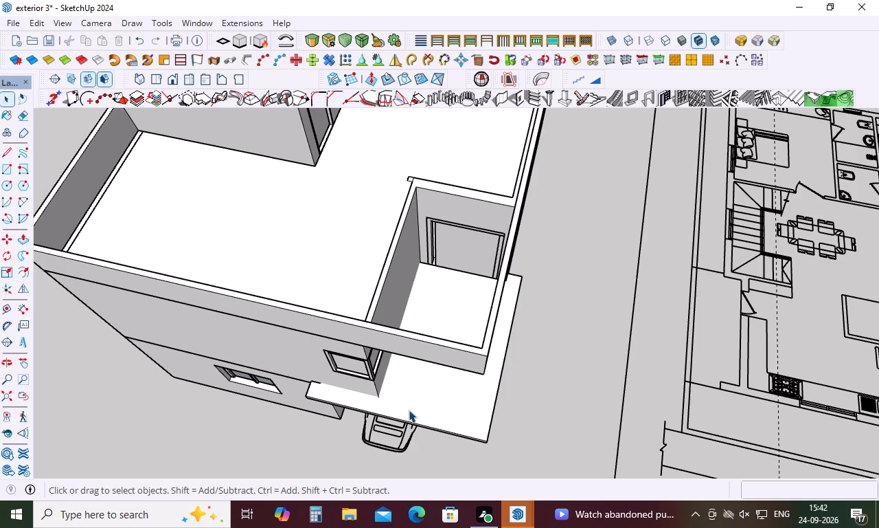
scroll(531, 211, down, 9)
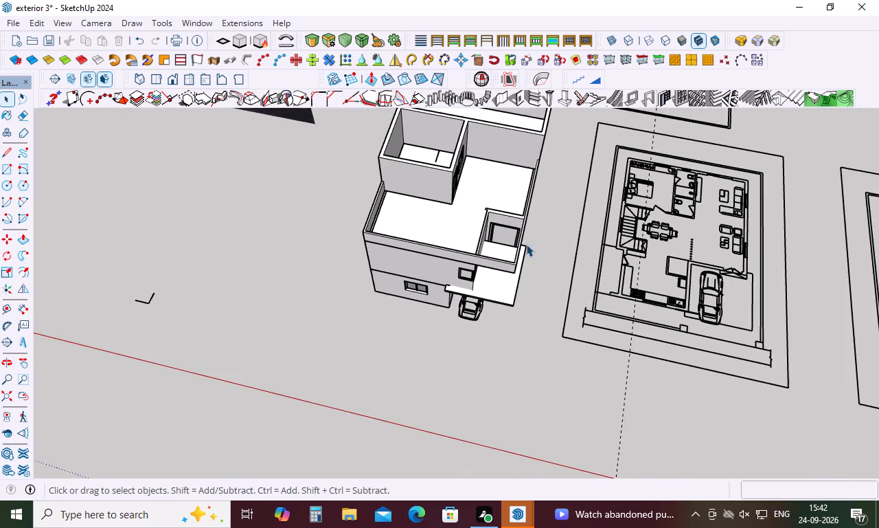
scroll(525, 246, down, 12)
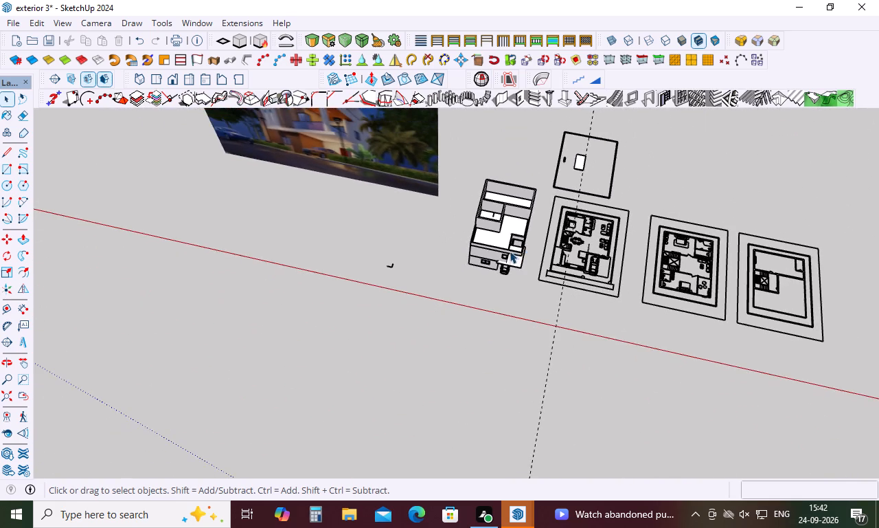
middle_drag(510, 252, 343, 344)
scroll(574, 253, down, 4)
middle_drag(574, 254, 565, 232)
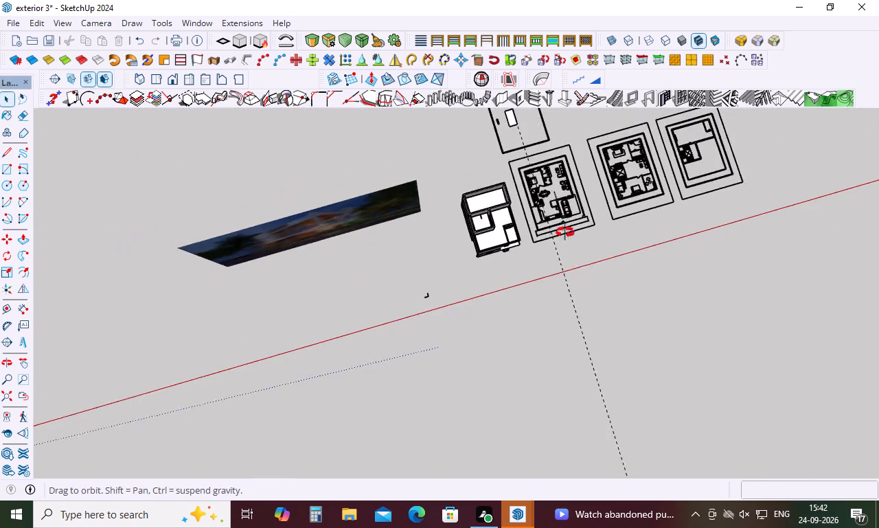
middle_drag(565, 232, 521, 0)
scroll(610, 302, up, 13)
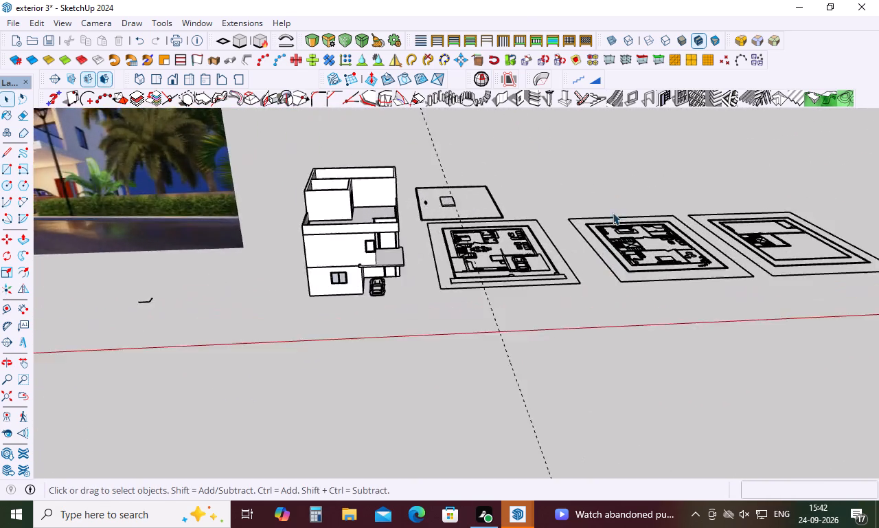
scroll(613, 212, up, 3)
middle_drag(598, 224, 302, 405)
scroll(372, 267, down, 5)
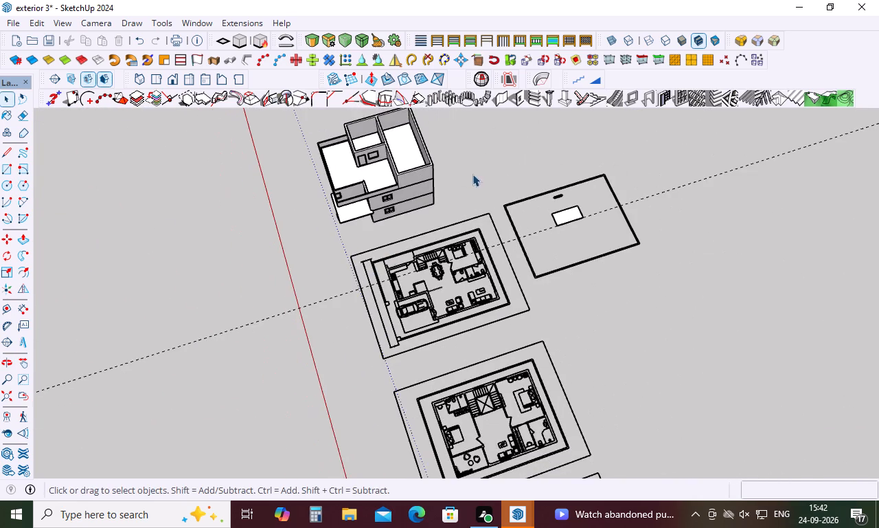
middle_drag(473, 173, 385, 212)
scroll(437, 132, up, 11)
scroll(369, 157, up, 6)
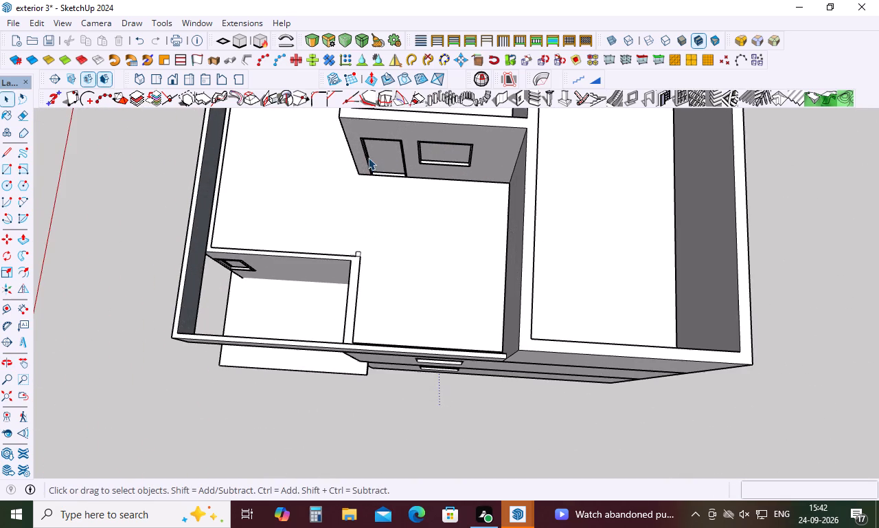
scroll(319, 195, up, 5)
middle_drag(319, 196, 496, 217)
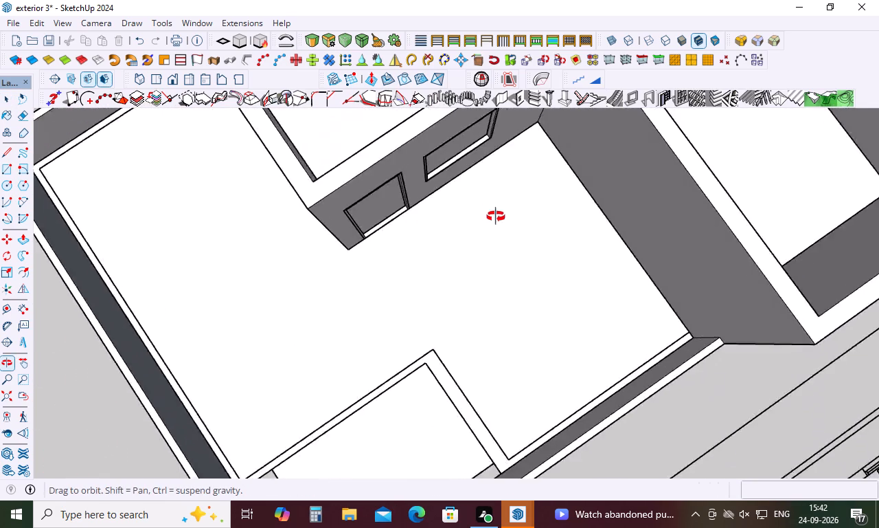
middle_drag(496, 217, 613, 133)
scroll(559, 226, down, 5)
middle_drag(535, 278, 632, 186)
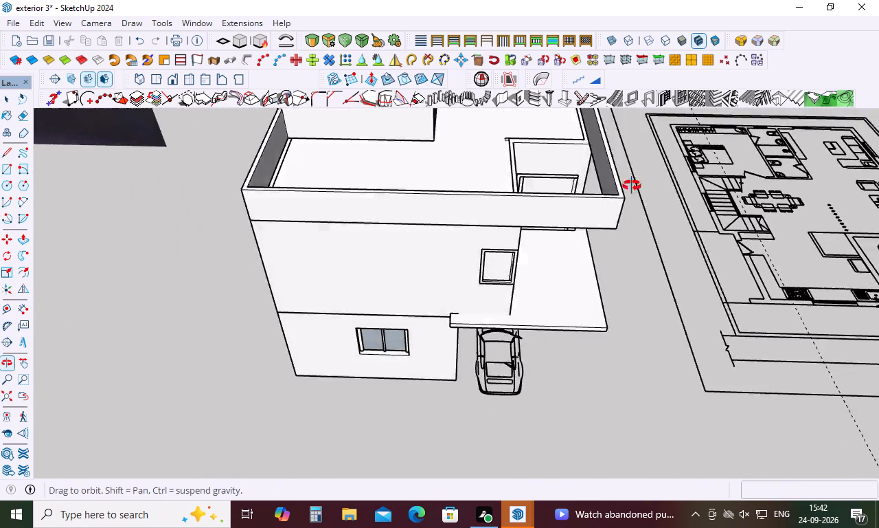
middle_drag(632, 186, 640, 166)
Compare the house's front facade and terrace parapet with the reference exterior render.
scroll(606, 222, down, 3)
scroll(563, 177, down, 13)
middle_drag(561, 175, 560, 138)
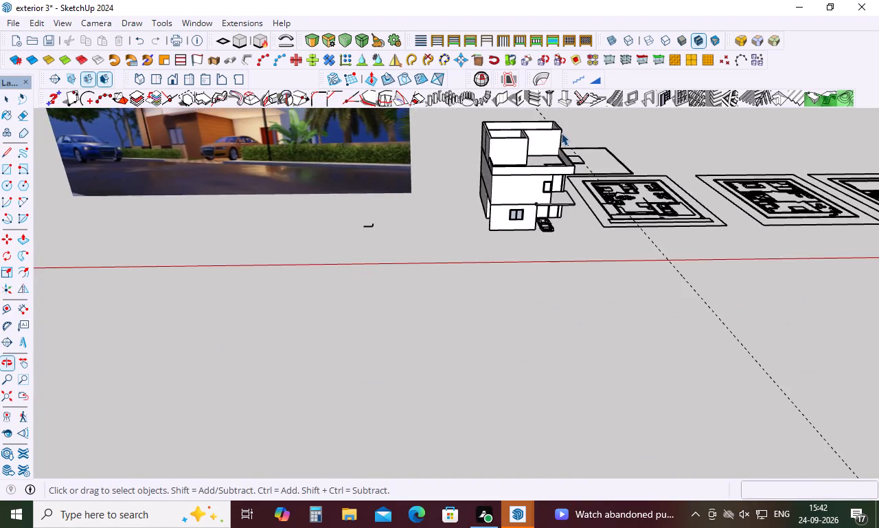
scroll(561, 133, up, 15)
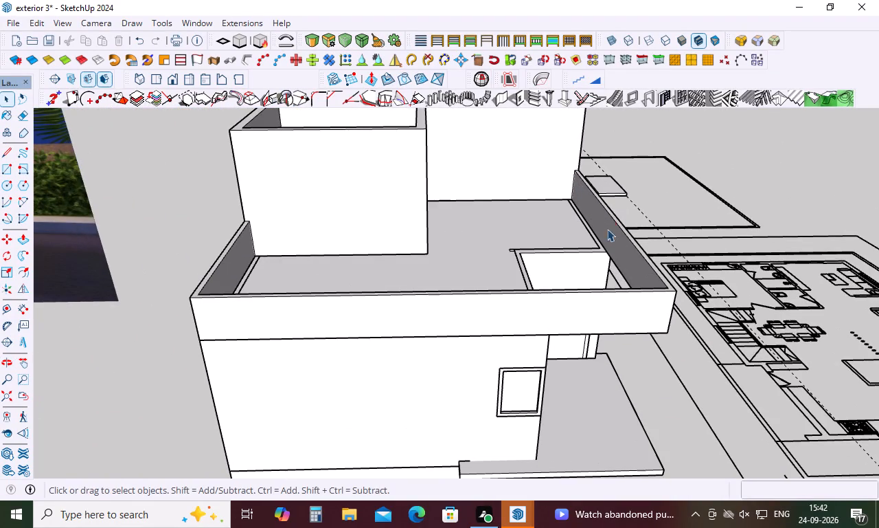
middle_drag(607, 227, 604, 164)
scroll(565, 253, down, 5)
scroll(569, 269, up, 3)
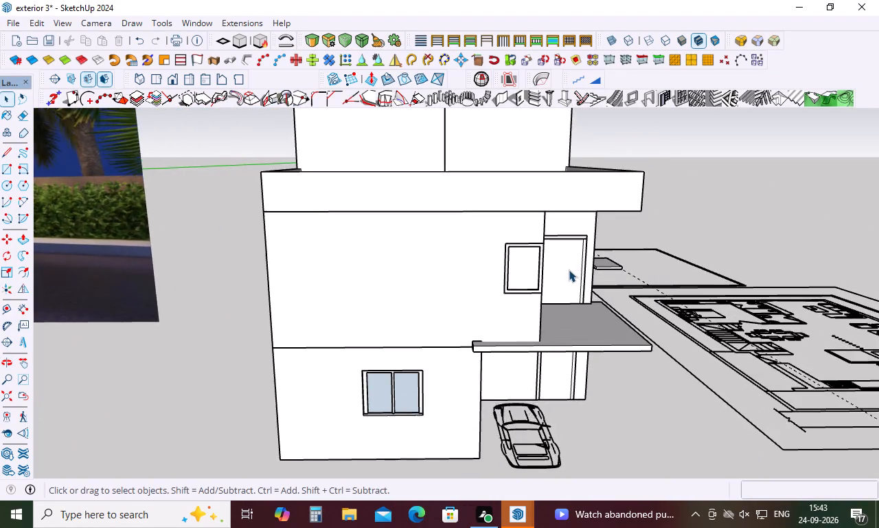
scroll(569, 269, down, 10)
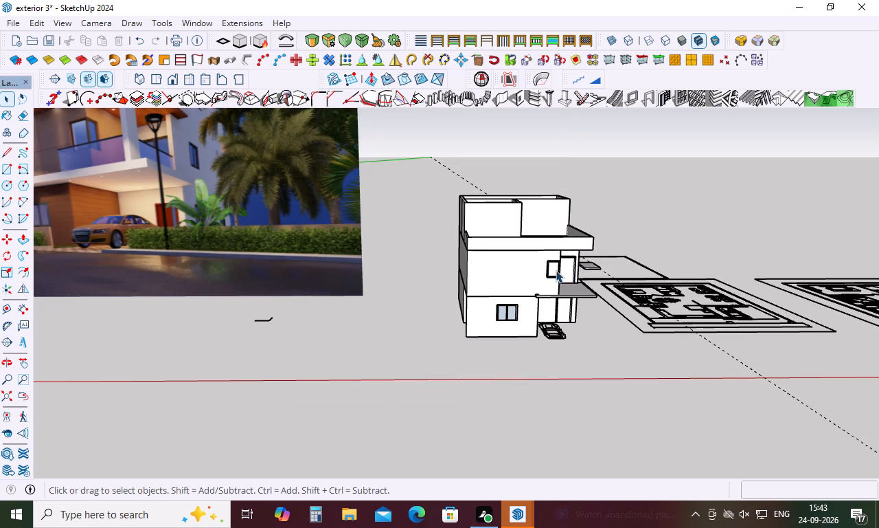
scroll(454, 257, down, 10)
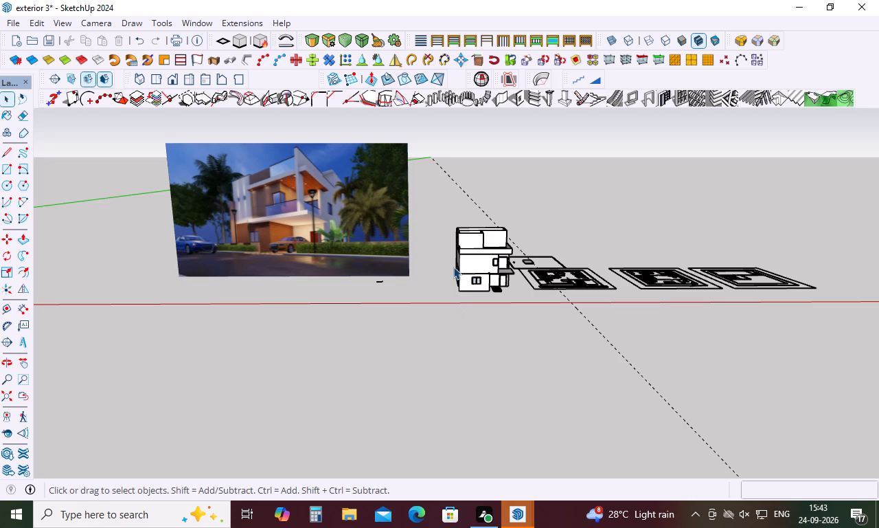
Open the top-floor group for editing.
triple_click(487, 247)
scroll(488, 243, up, 6)
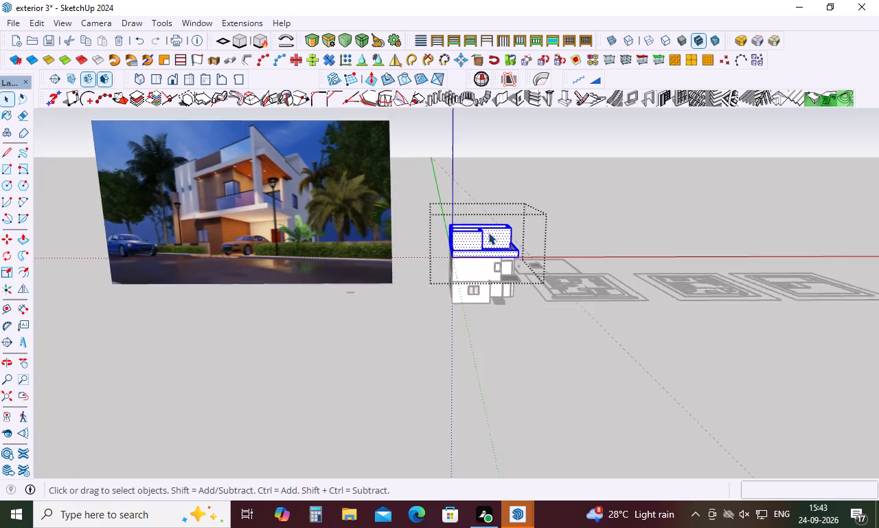
scroll(488, 232, up, 1)
scroll(488, 306, up, 5)
click(527, 335)
double_click(514, 236)
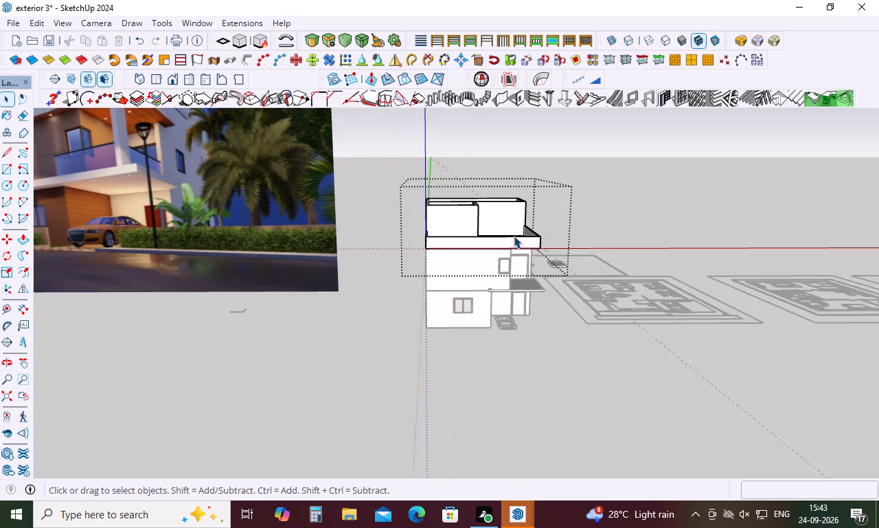
scroll(514, 228, up, 6)
middle_drag(513, 268, 506, 302)
scroll(516, 280, down, 10)
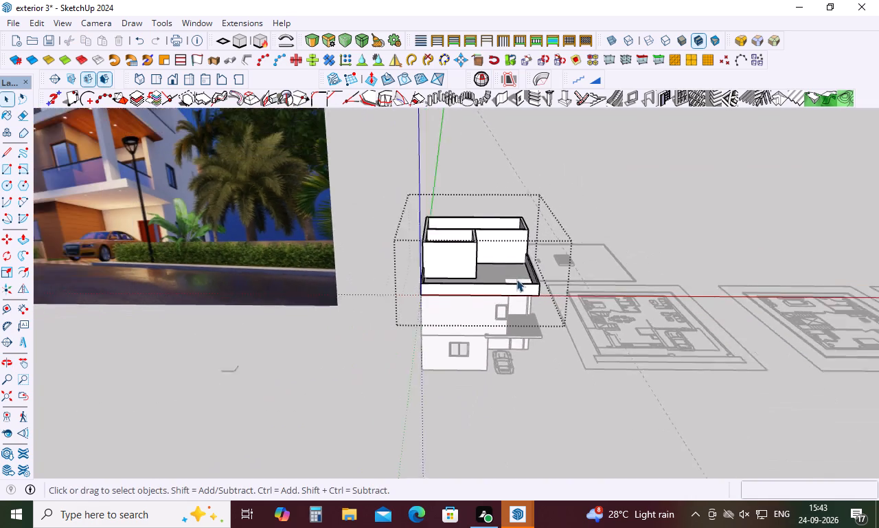
scroll(516, 279, down, 4)
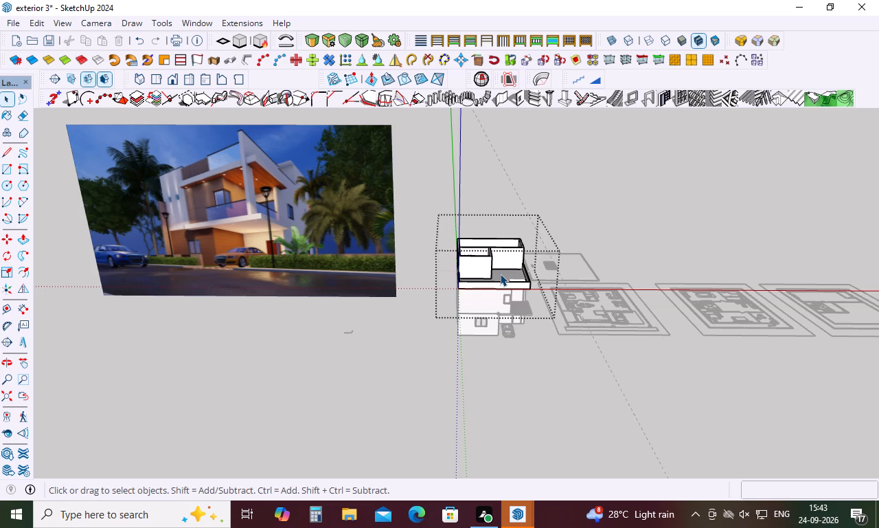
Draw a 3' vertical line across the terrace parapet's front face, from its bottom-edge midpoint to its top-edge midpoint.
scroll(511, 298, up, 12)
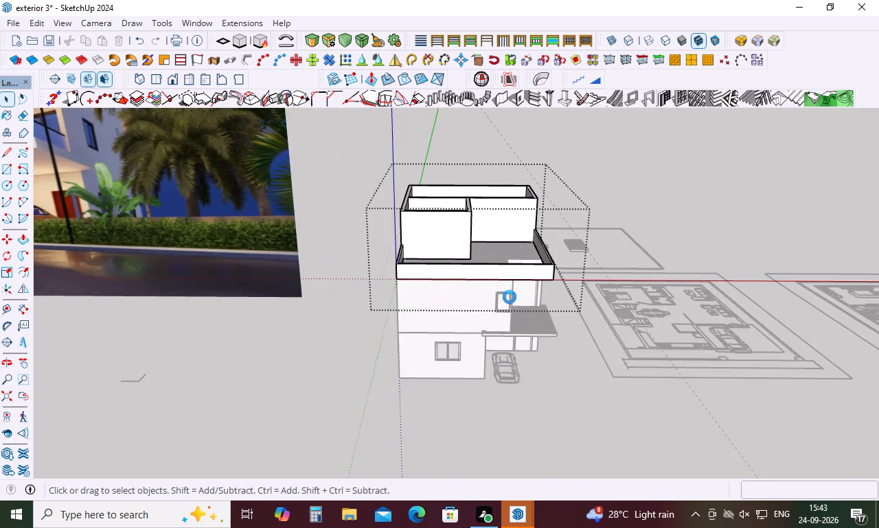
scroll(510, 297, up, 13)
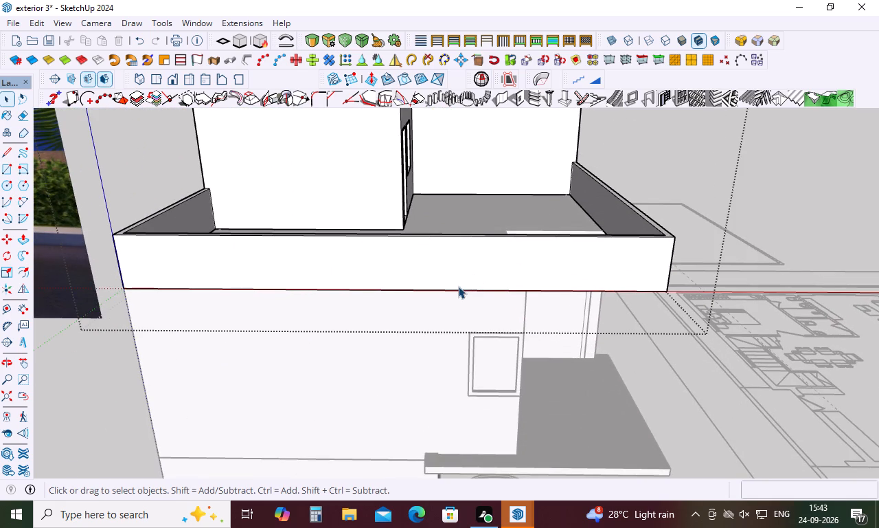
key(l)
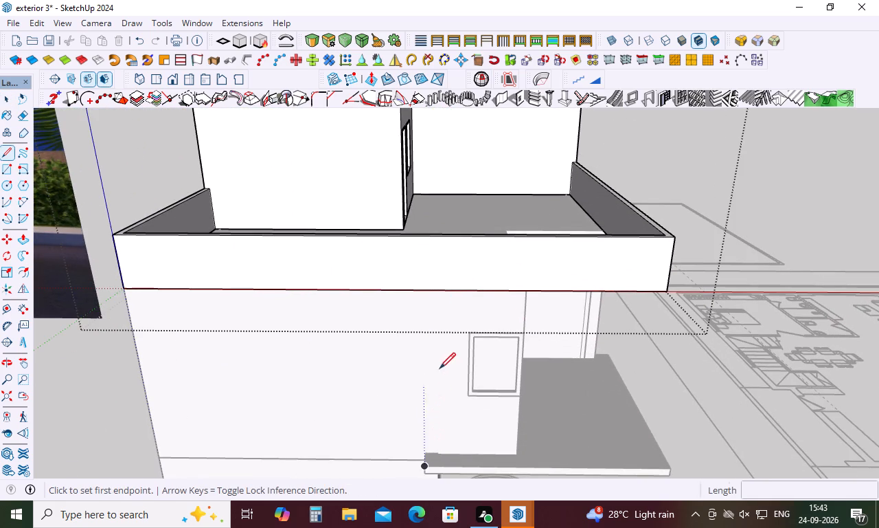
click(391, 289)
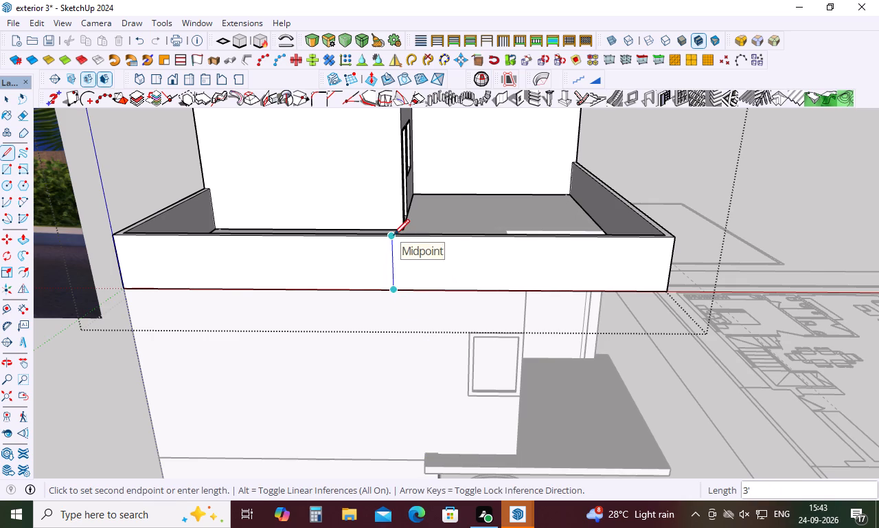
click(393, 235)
Draw a 3' vertical line across the parapet's front face, just on the window side of the first-floor wall corner at the balcony.
scroll(444, 196, down, 13)
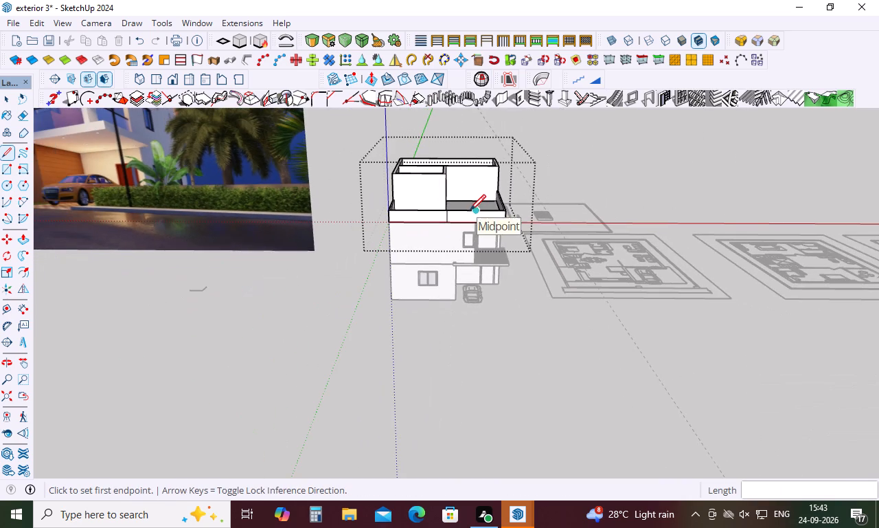
scroll(470, 221, down, 10)
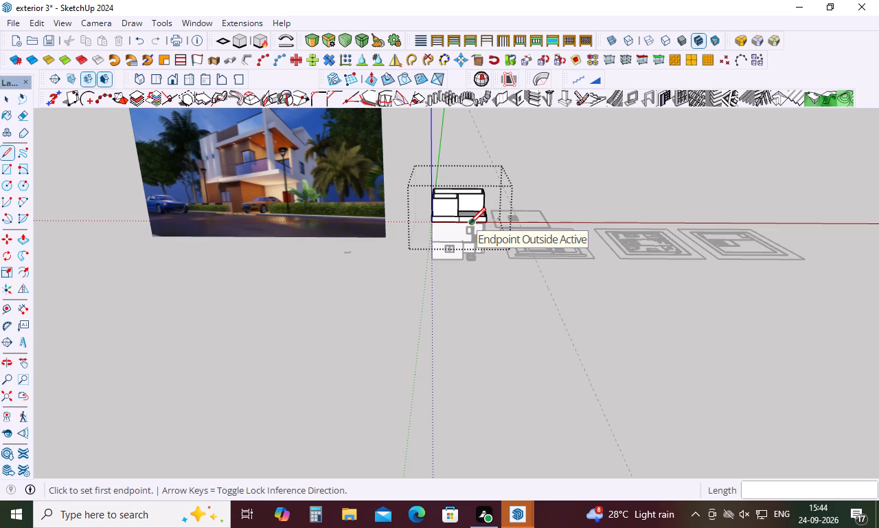
scroll(473, 221, up, 10)
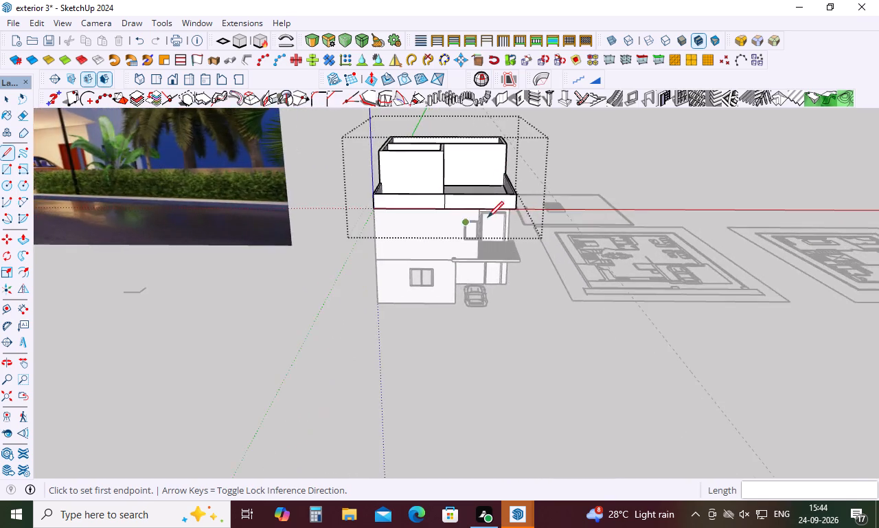
scroll(488, 203, up, 16)
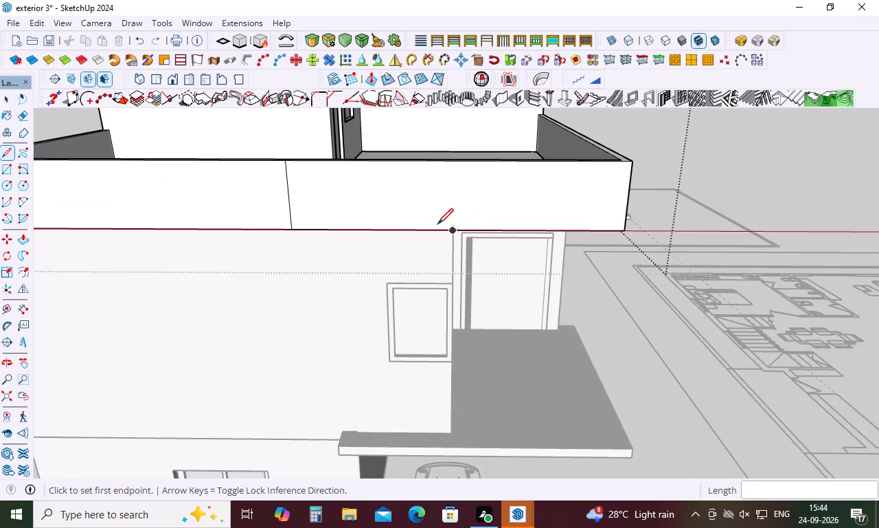
click(438, 229)
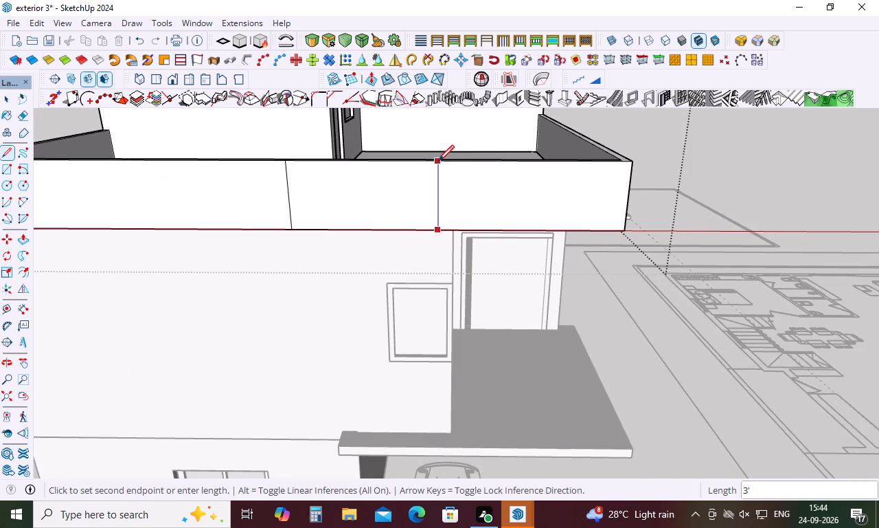
click(438, 160)
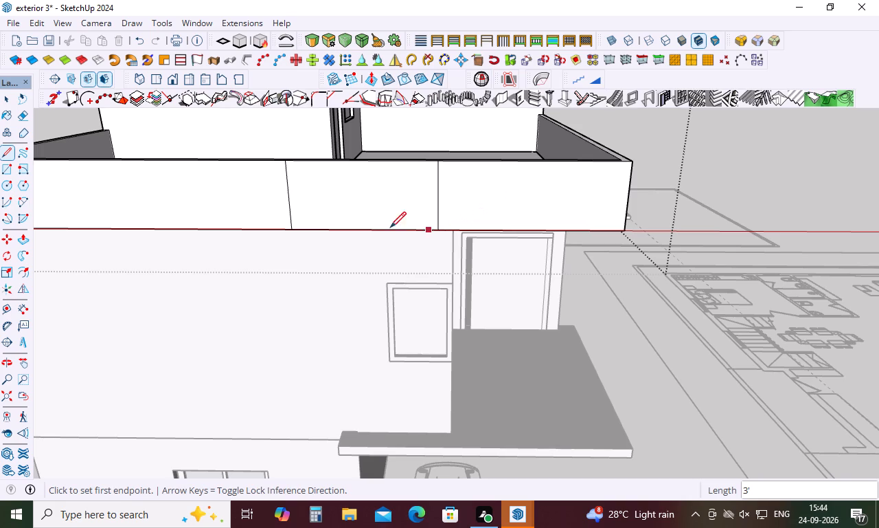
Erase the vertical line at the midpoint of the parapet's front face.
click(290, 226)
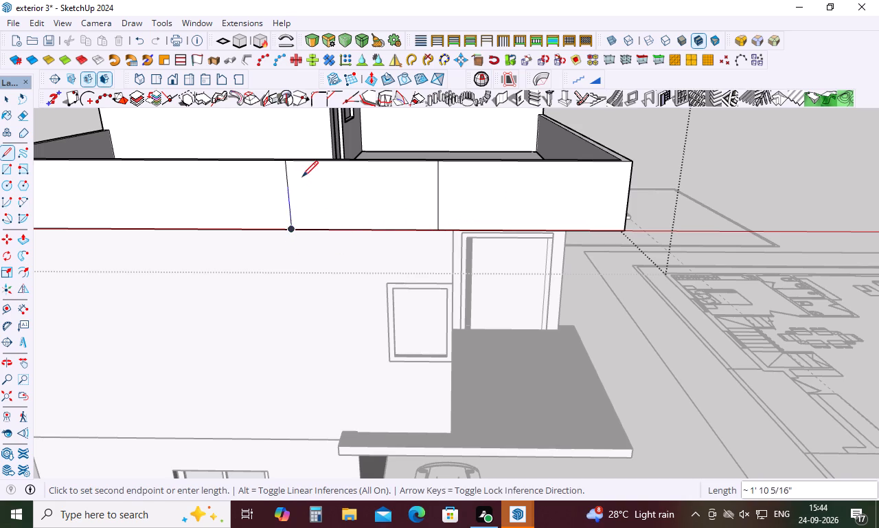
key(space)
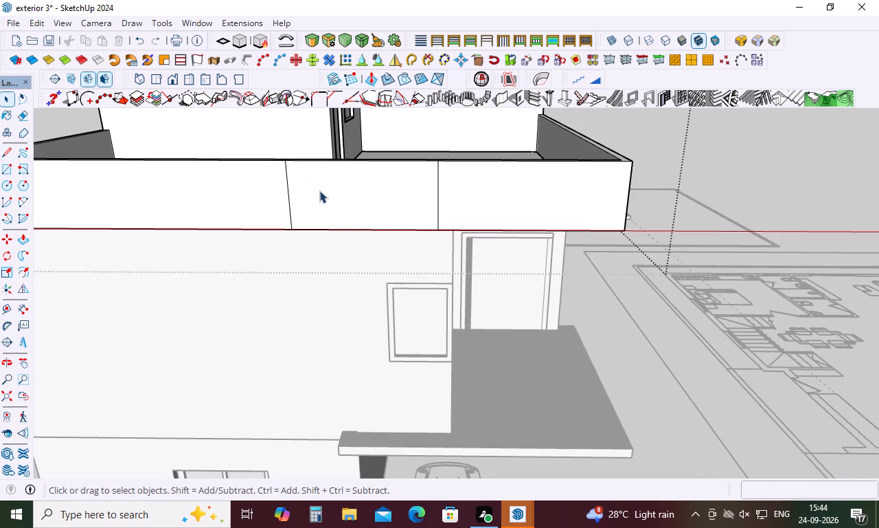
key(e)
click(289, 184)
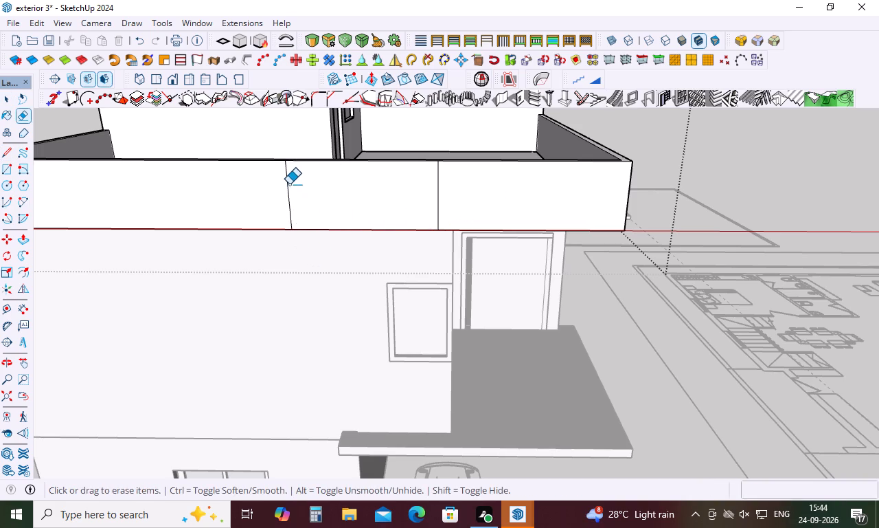
Draw a 3' vertical line across the parapet's front face, slightly off its midpoint on the side away from the balcony.
key(l)
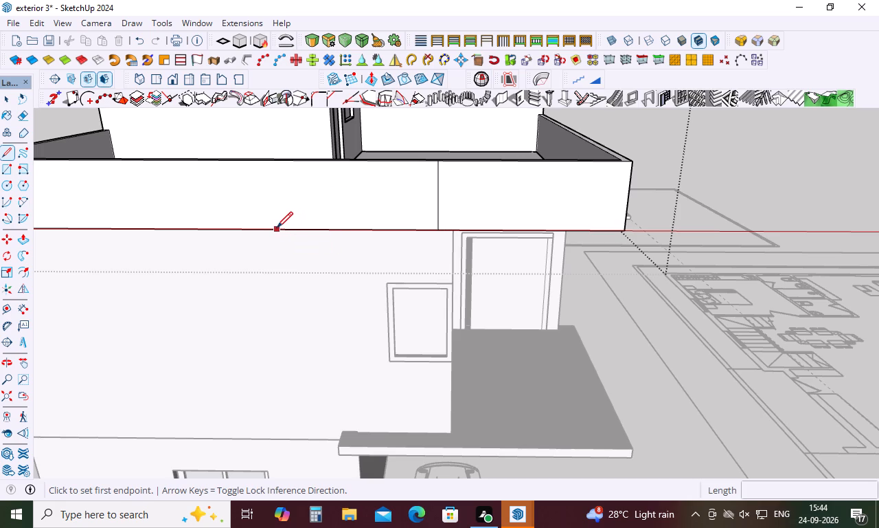
scroll(343, 210, down, 7)
scroll(328, 214, up, 4)
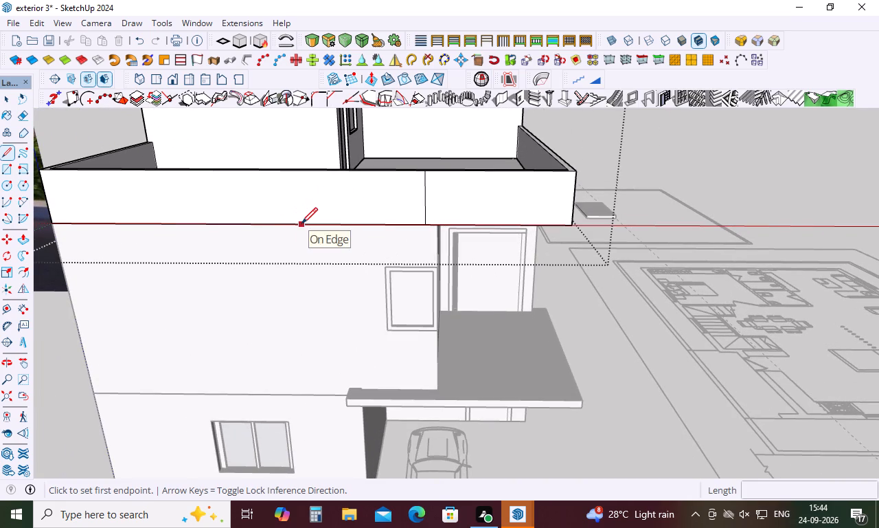
click(301, 223)
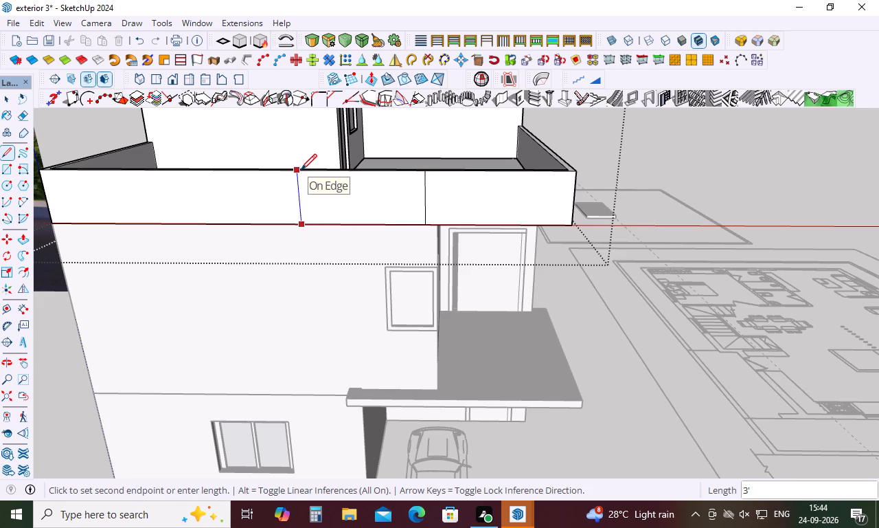
click(301, 170)
key(space)
Draw 4 1/2" lines across the parapet's top face, from the upper ends of both vertical front-face lines to the inner edge.
scroll(412, 232, down, 12)
scroll(476, 265, down, 9)
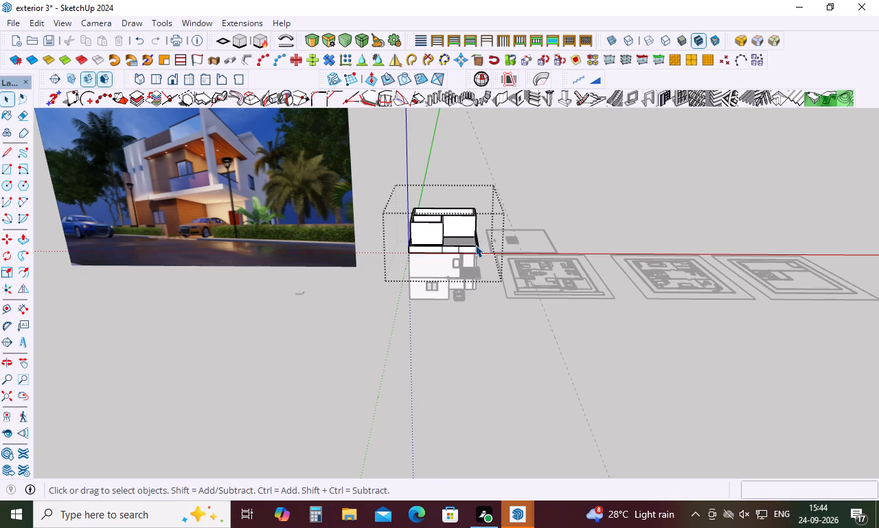
scroll(473, 245, down, 3)
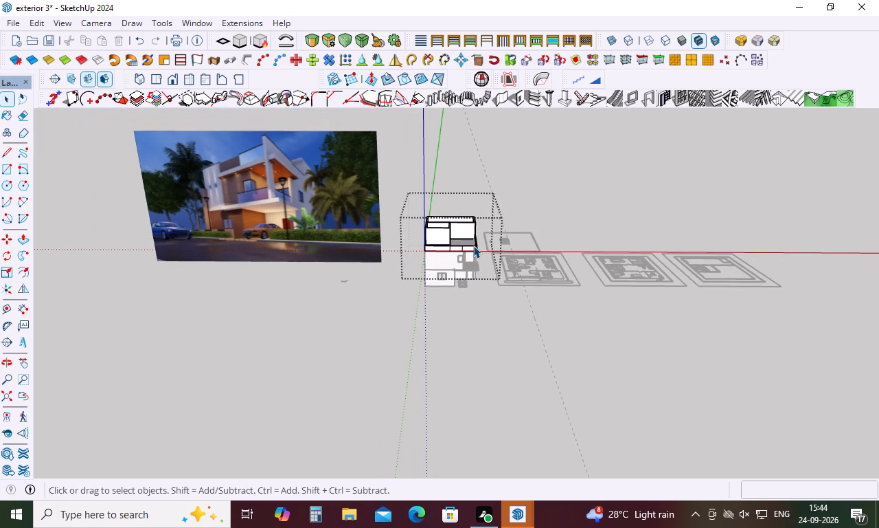
scroll(438, 236, up, 3)
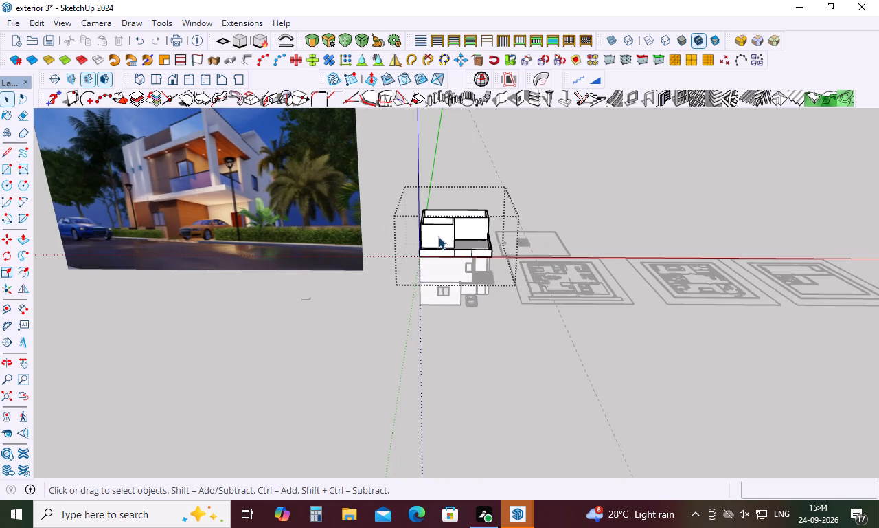
scroll(464, 246, up, 5)
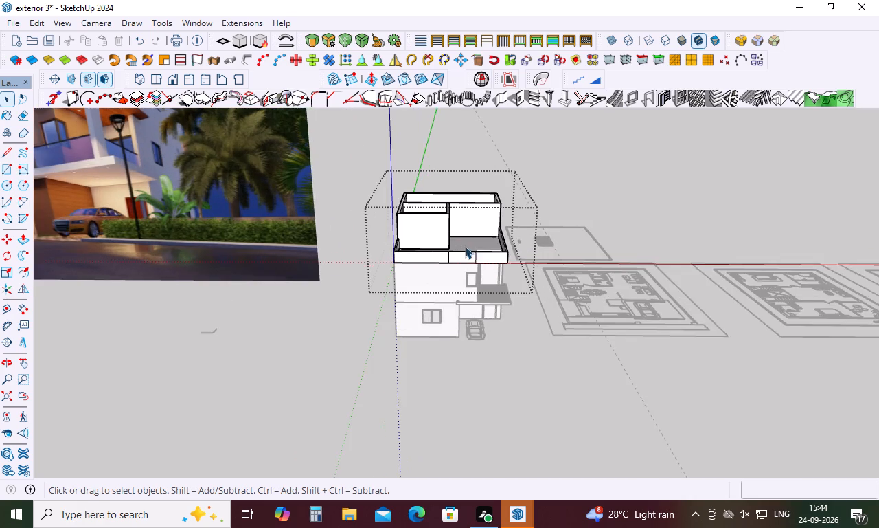
scroll(480, 250, up, 12)
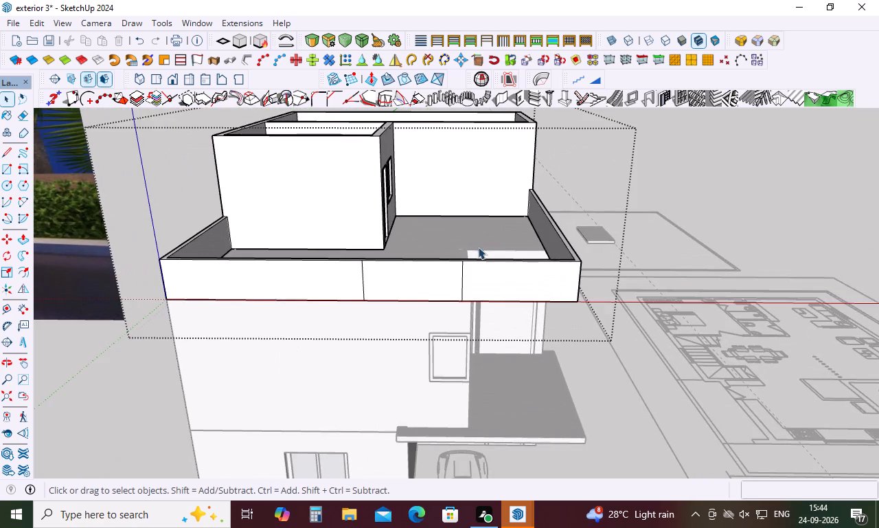
middle_drag(478, 247, 469, 309)
scroll(424, 362, up, 4)
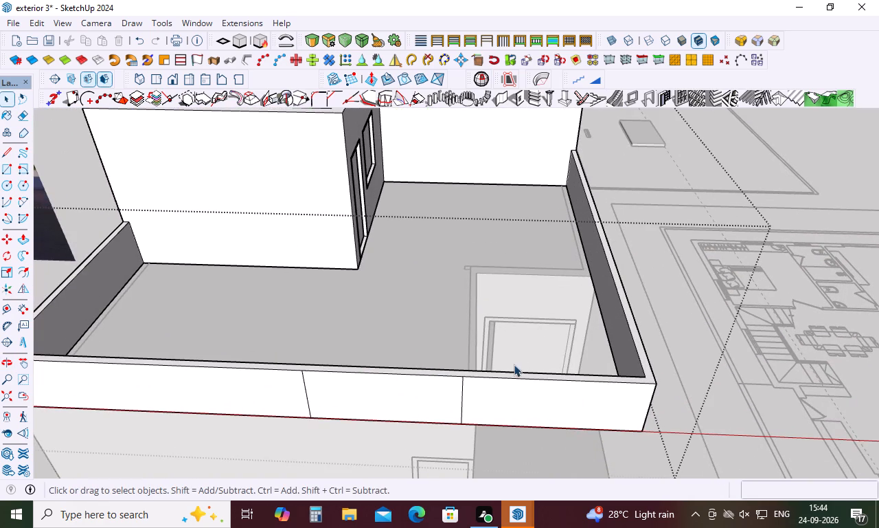
key(l)
click(464, 376)
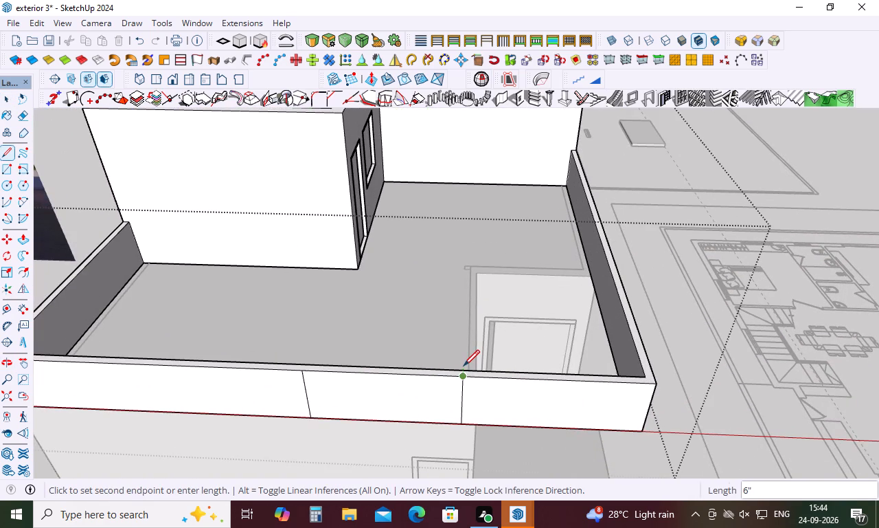
scroll(464, 372, up, 9)
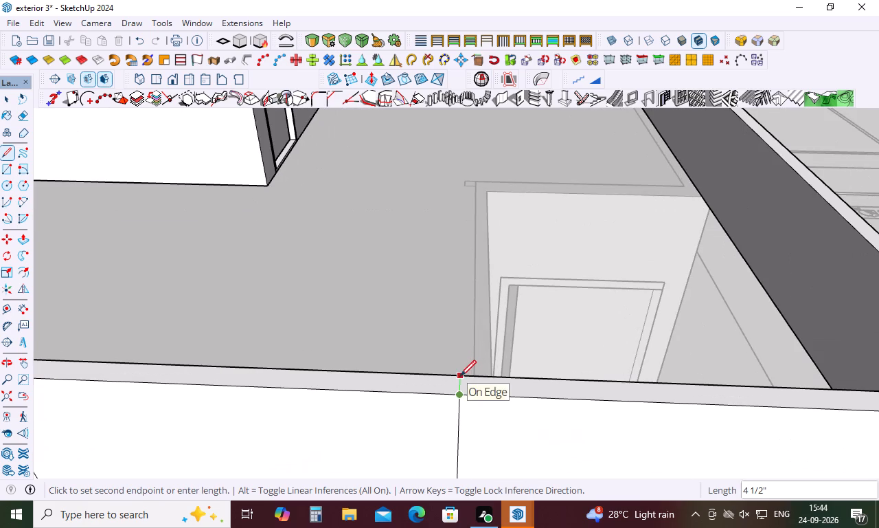
click(460, 376)
scroll(472, 325, down, 4)
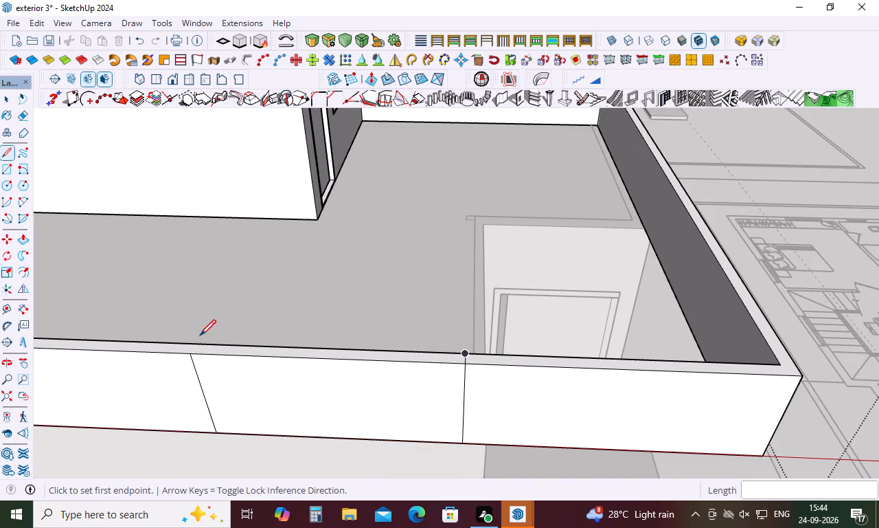
click(190, 354)
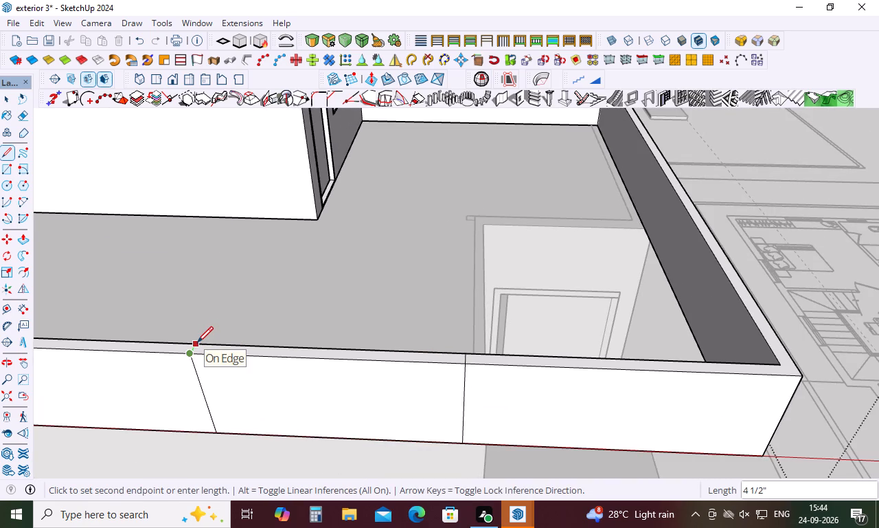
scroll(195, 346, up, 4)
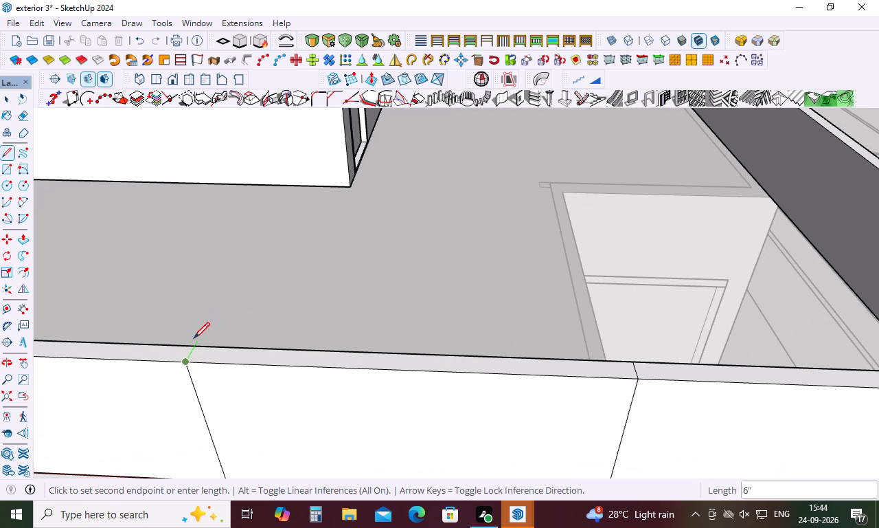
click(197, 342)
key(space)
Push the parapet's top face between the two dividing lines down by 7 3/4".
key(p)
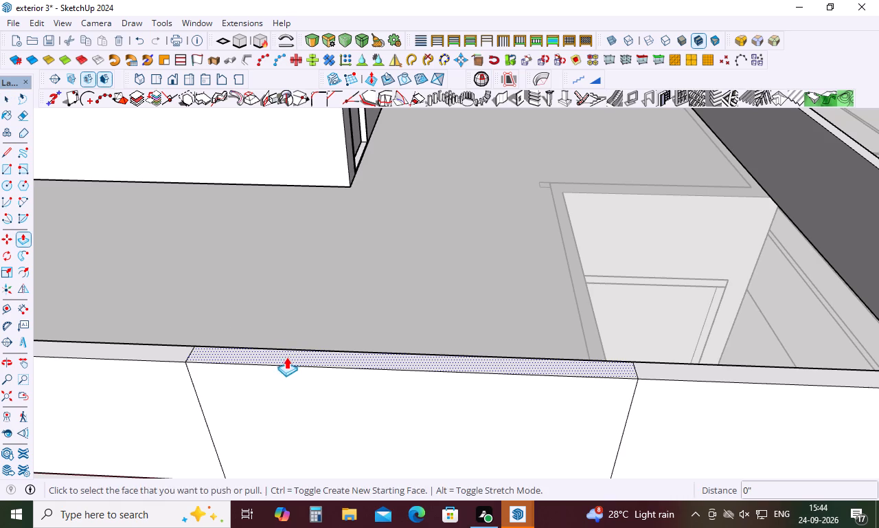
click(288, 356)
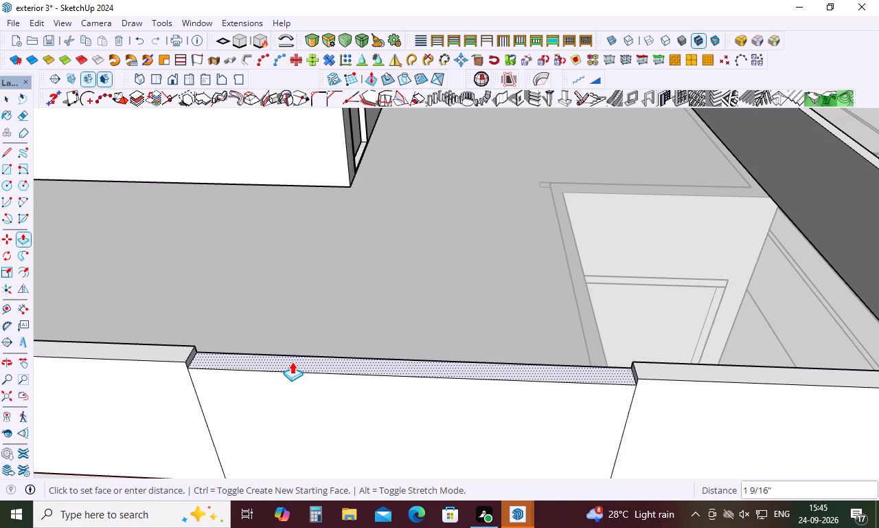
scroll(292, 362, down, 3)
middle_drag(293, 361, 319, 272)
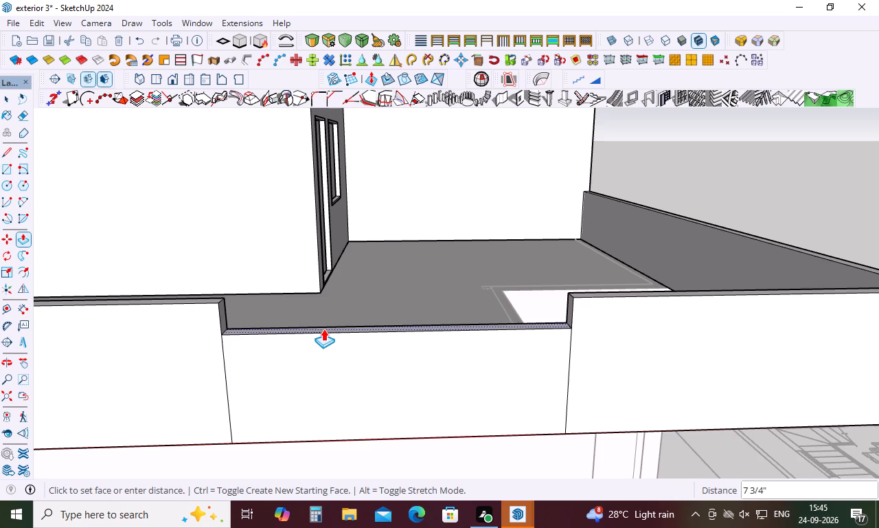
click(323, 329)
Draw a 4 1/2" line across the parapet's top face at the balcony-side corner, from the inner corner to the outer front edge.
scroll(356, 232, down, 12)
scroll(474, 286, down, 4)
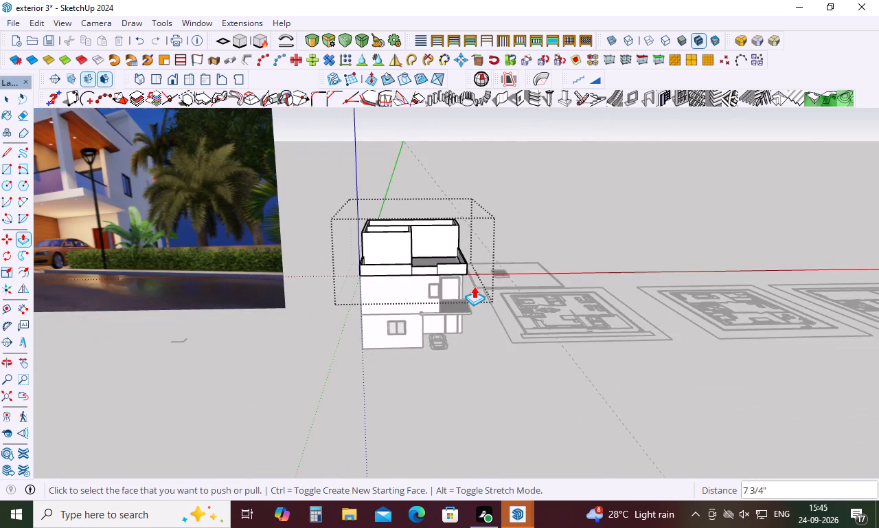
scroll(474, 289, down, 2)
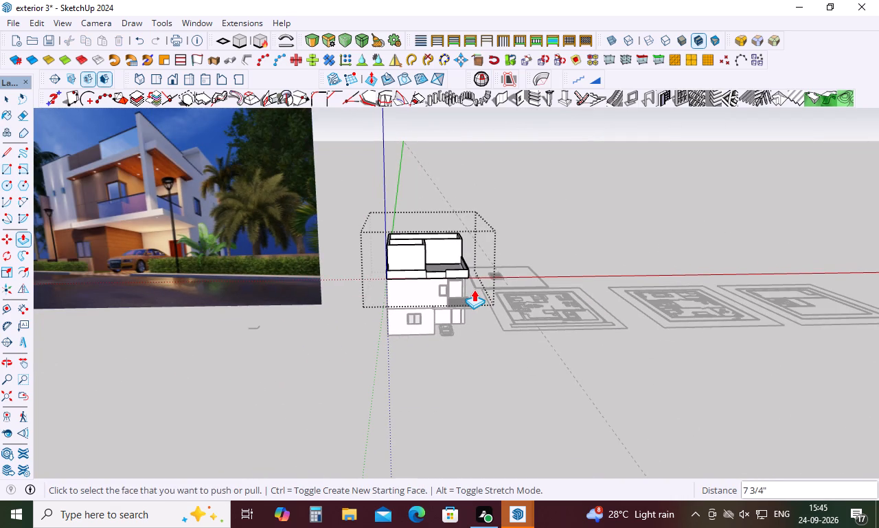
scroll(496, 252, up, 4)
middle_drag(496, 252, 459, 264)
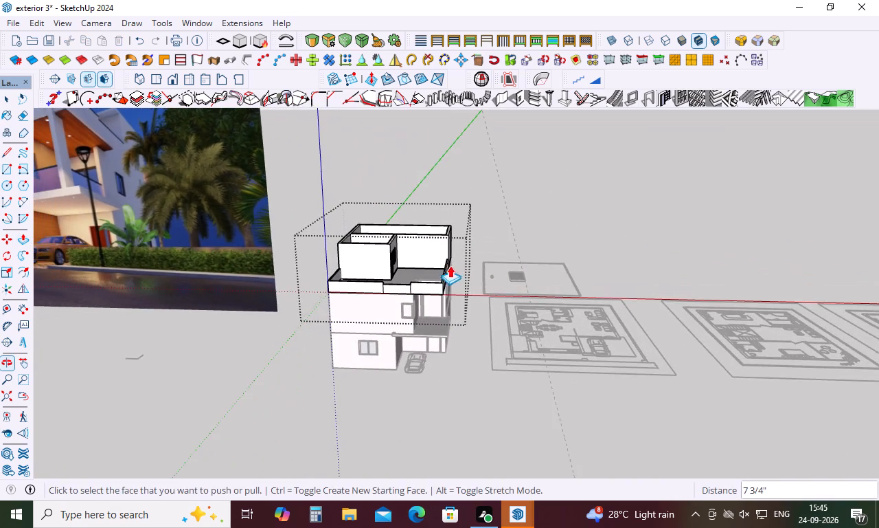
scroll(431, 303, up, 19)
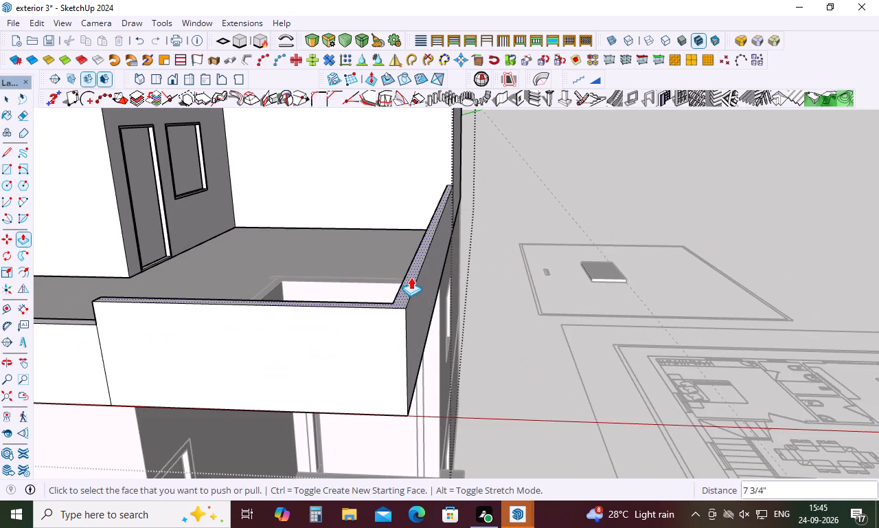
key(l)
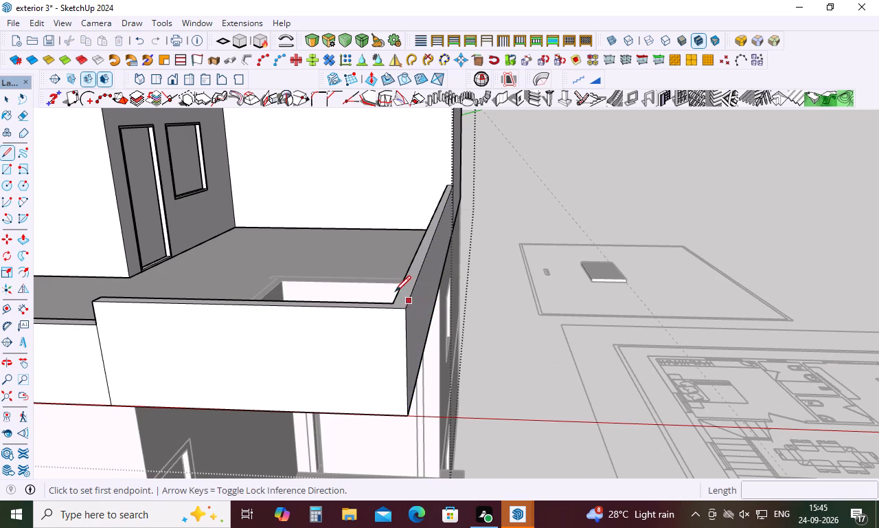
click(391, 303)
scroll(391, 303, up, 9)
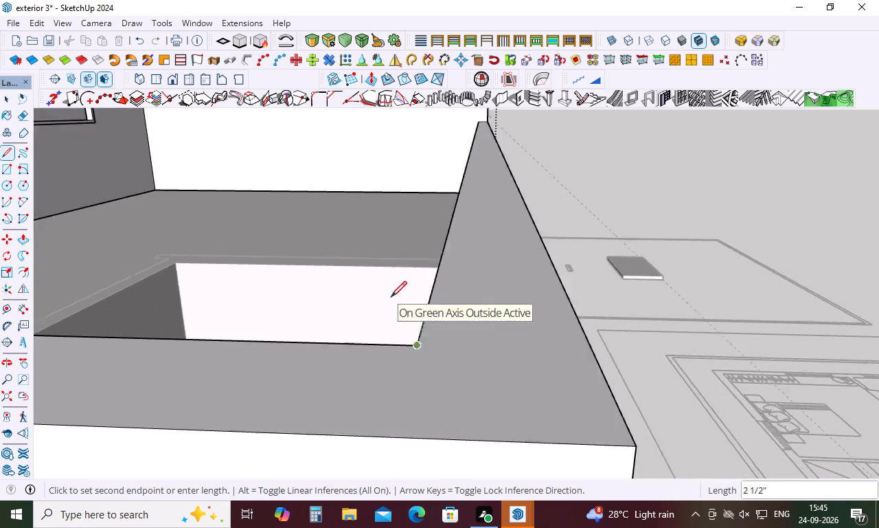
scroll(404, 291, down, 5)
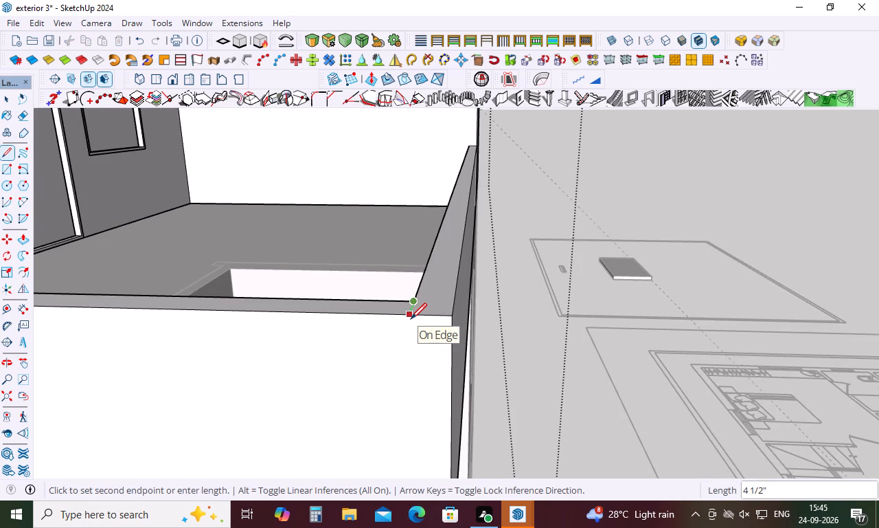
click(411, 319)
key(space)
Raise the top face of the balcony-side side parapet by 1'.
key(p)
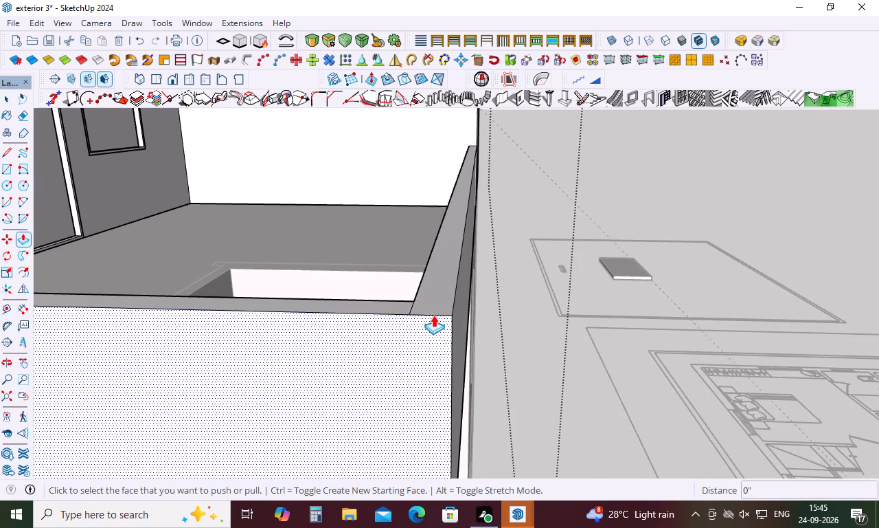
click(433, 311)
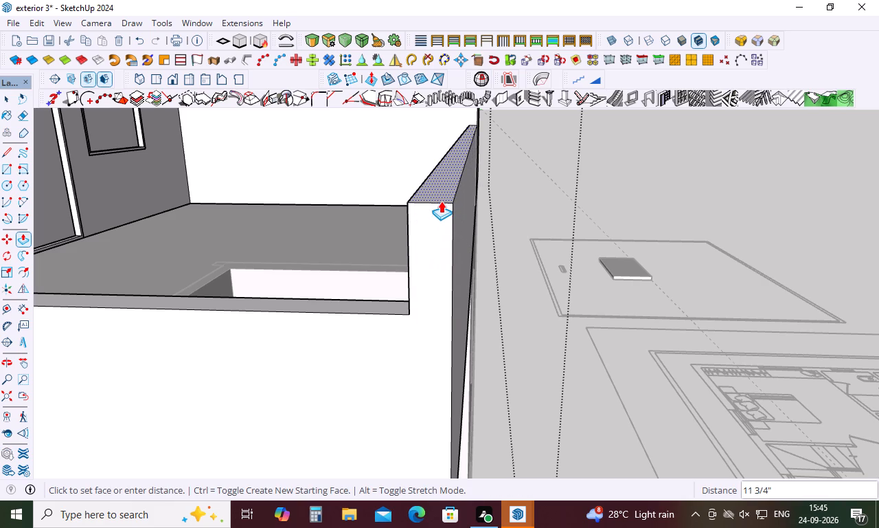
key(1)
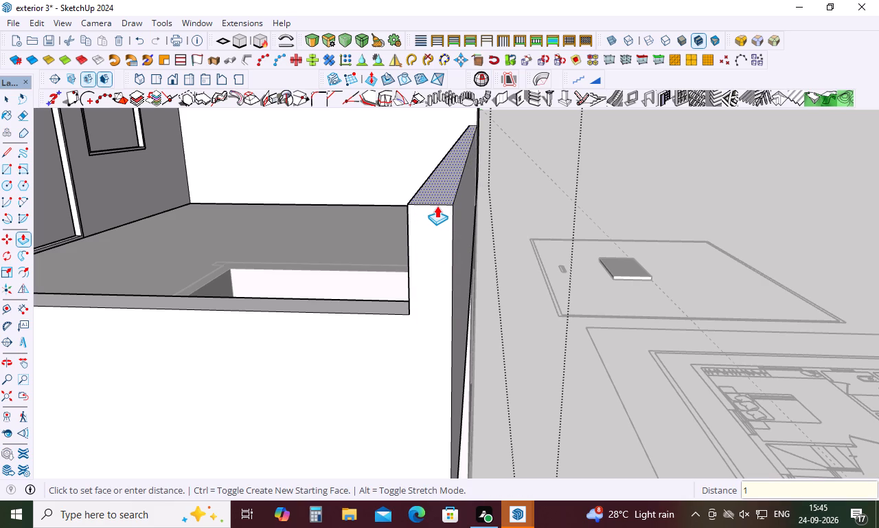
key(apostrophe)
key(Return)
Draw a 3' vertical line down the parapet's front face from the base of the raised side parapet to the bottom edge.
scroll(590, 232, down, 4)
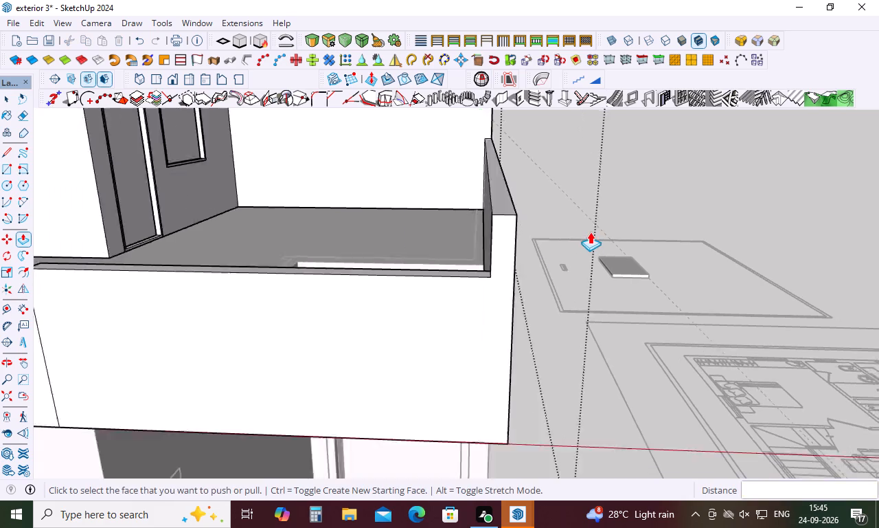
scroll(590, 232, down, 5)
middle_drag(588, 245, 584, 169)
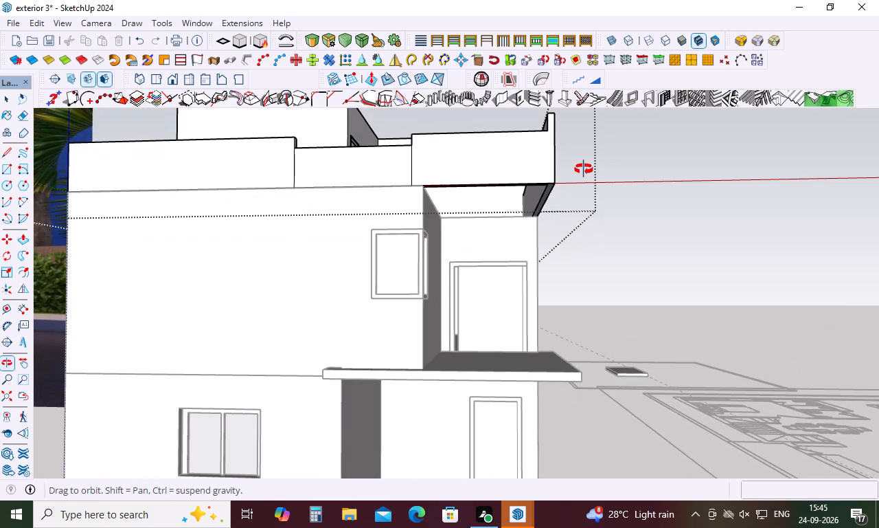
middle_drag(584, 169, 486, 233)
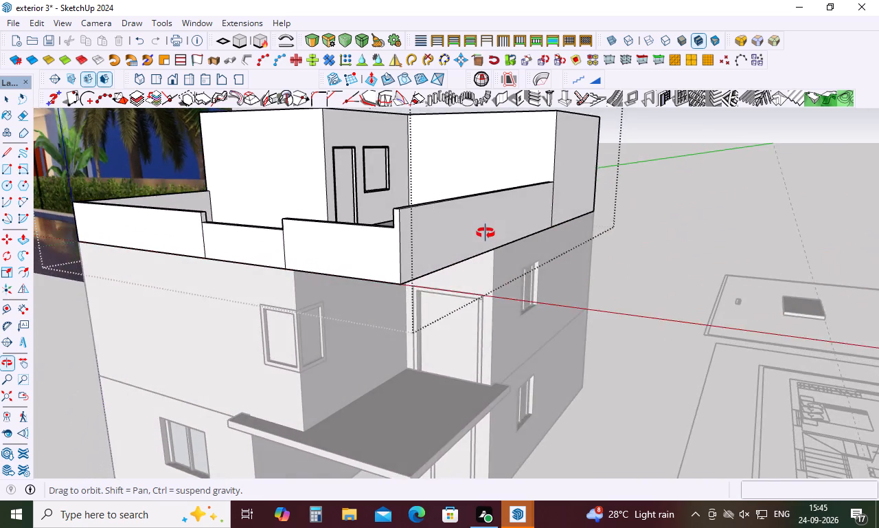
middle_drag(486, 233, 513, 230)
key(Escape)
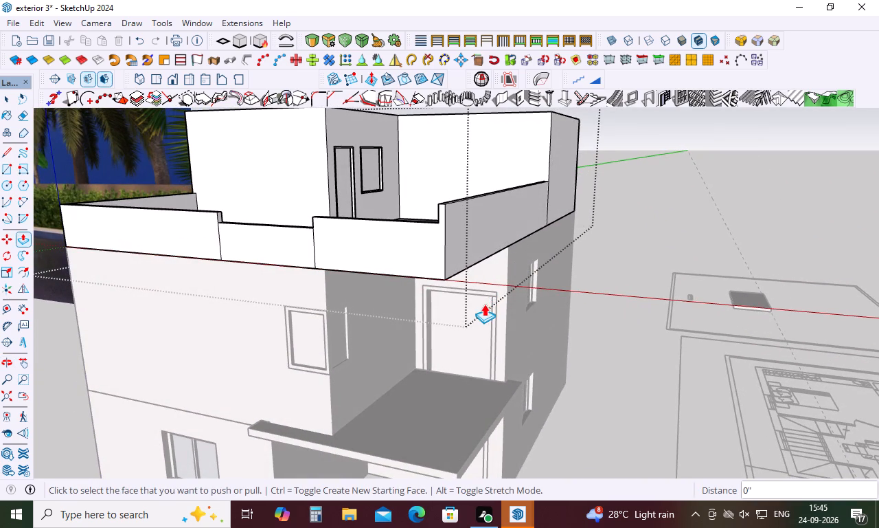
key(l)
scroll(433, 240, up, 8)
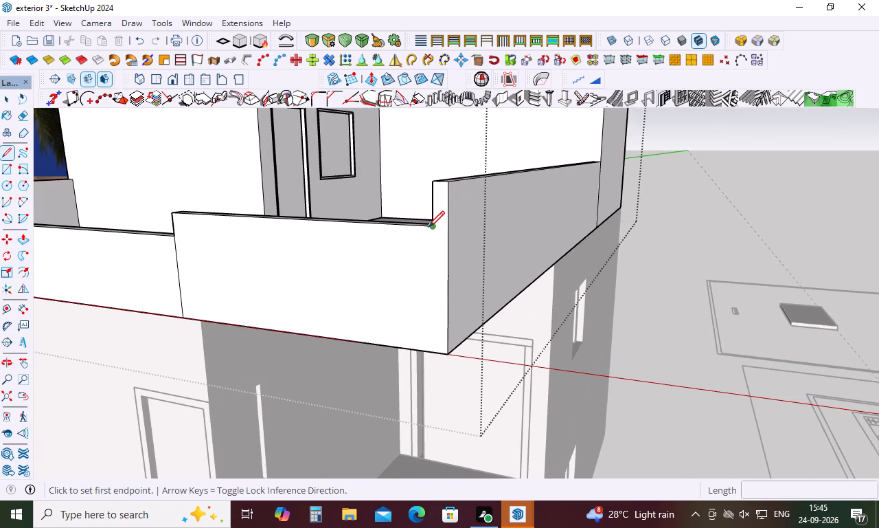
click(429, 227)
click(431, 355)
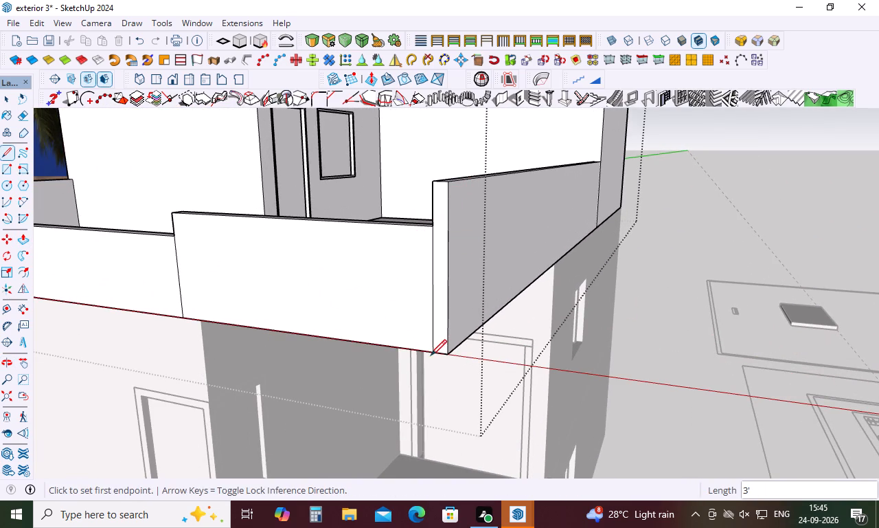
key(space)
Erase the front parapet section between the outer dividing line and the raised side parapet, including its leftover base edges.
middle_drag(544, 325, 591, 338)
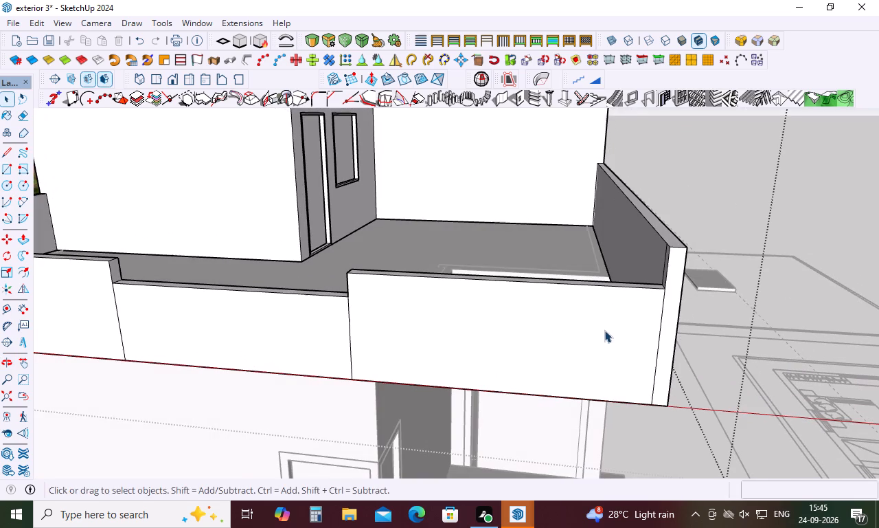
key(e)
click(570, 283)
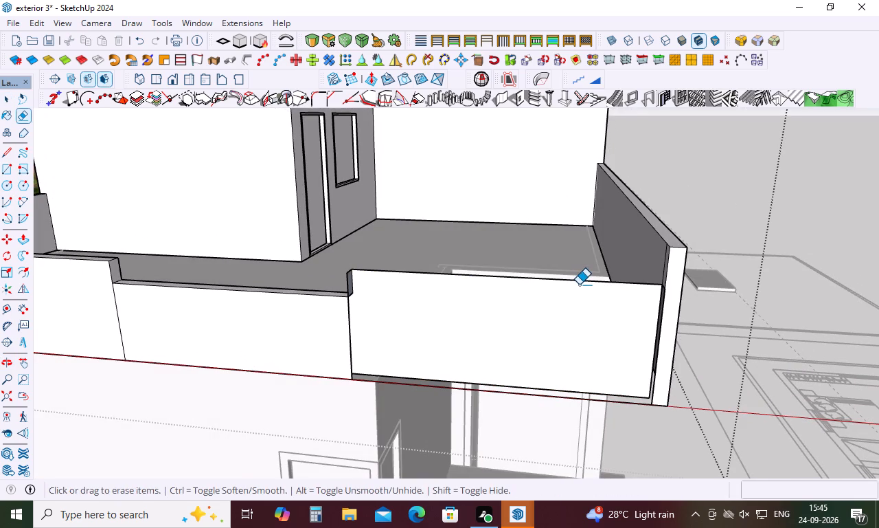
click(579, 285)
drag(583, 280, 583, 289)
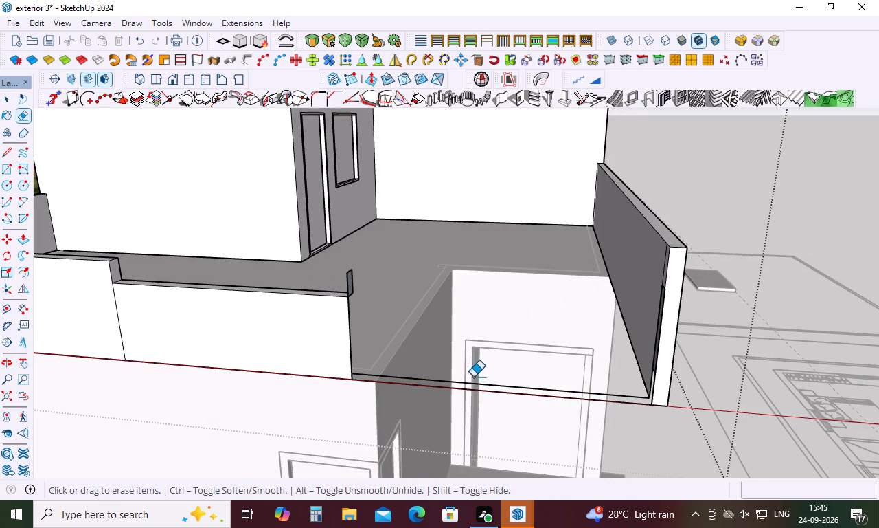
click(475, 383)
click(480, 391)
click(485, 391)
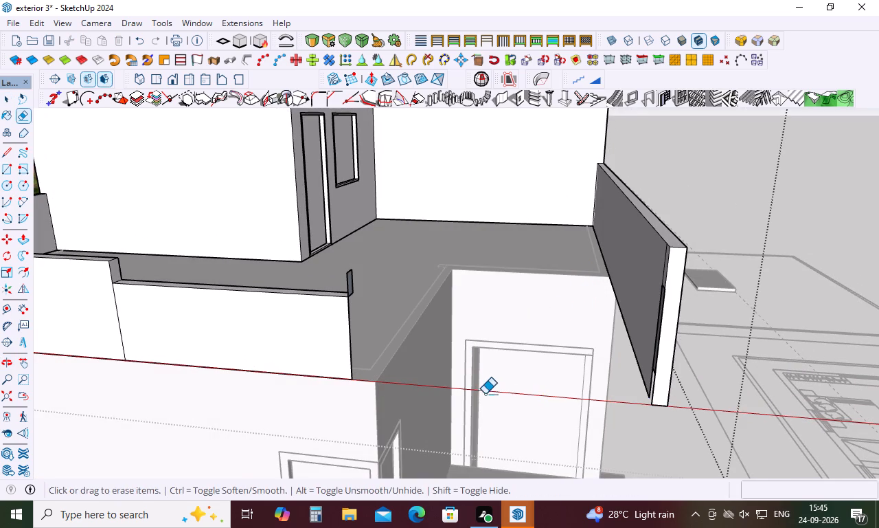
scroll(529, 312, down, 4)
scroll(611, 312, down, 4)
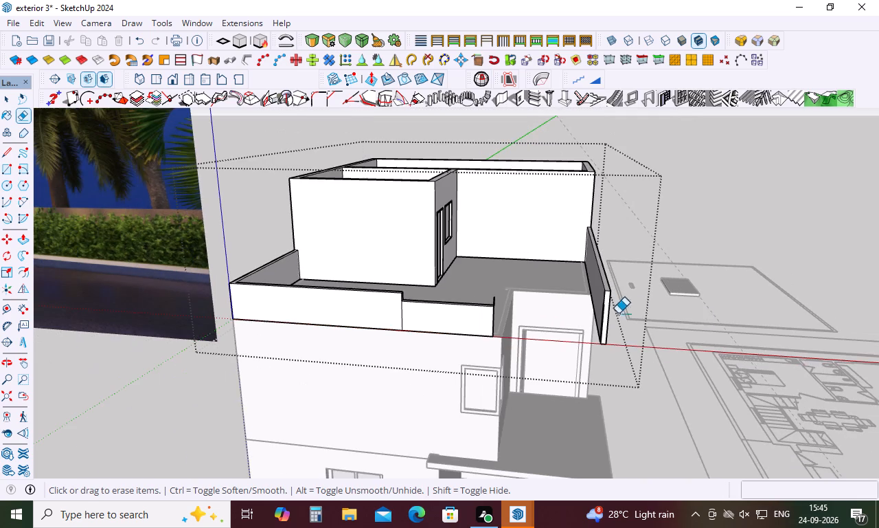
scroll(648, 319, down, 3)
key(space)
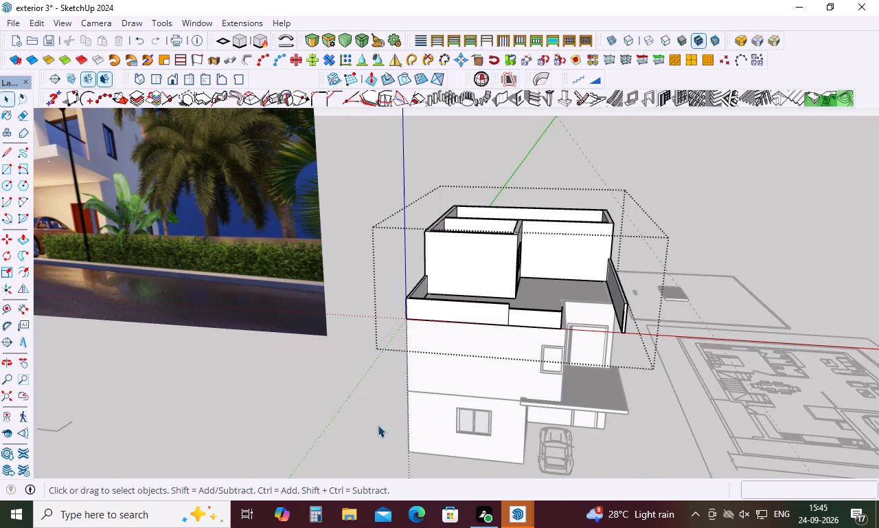
click(375, 425)
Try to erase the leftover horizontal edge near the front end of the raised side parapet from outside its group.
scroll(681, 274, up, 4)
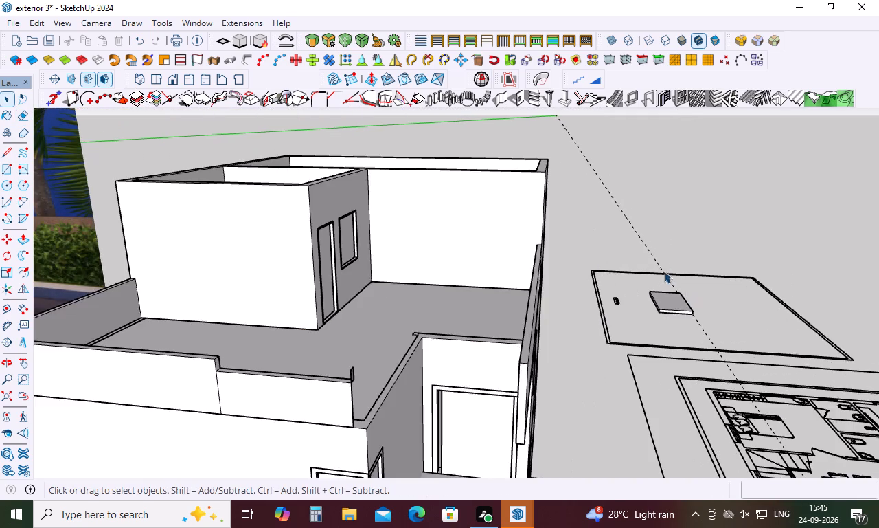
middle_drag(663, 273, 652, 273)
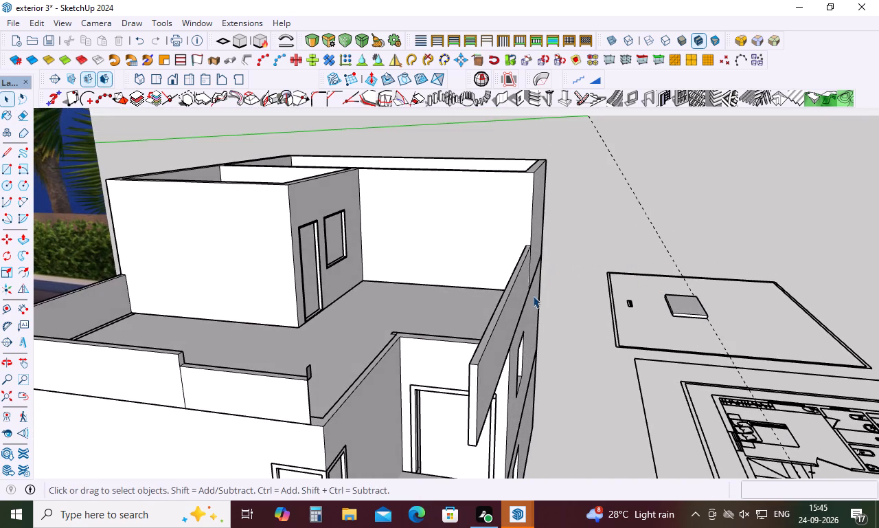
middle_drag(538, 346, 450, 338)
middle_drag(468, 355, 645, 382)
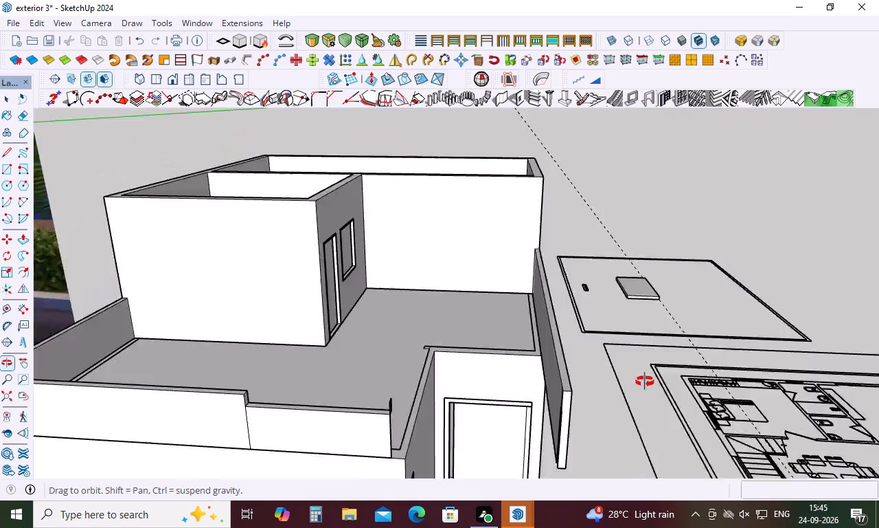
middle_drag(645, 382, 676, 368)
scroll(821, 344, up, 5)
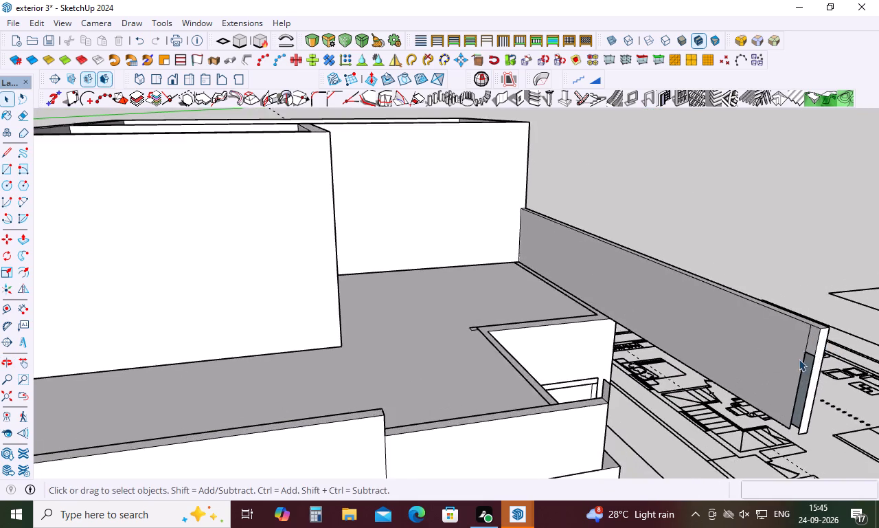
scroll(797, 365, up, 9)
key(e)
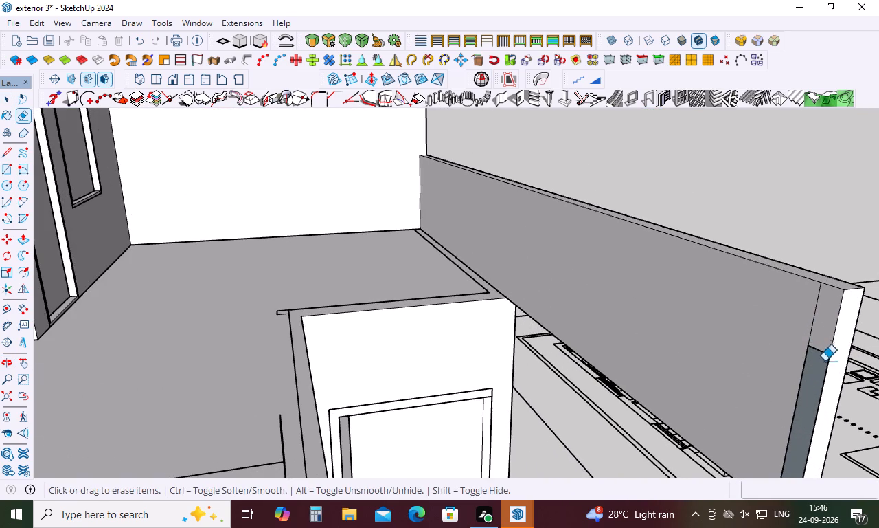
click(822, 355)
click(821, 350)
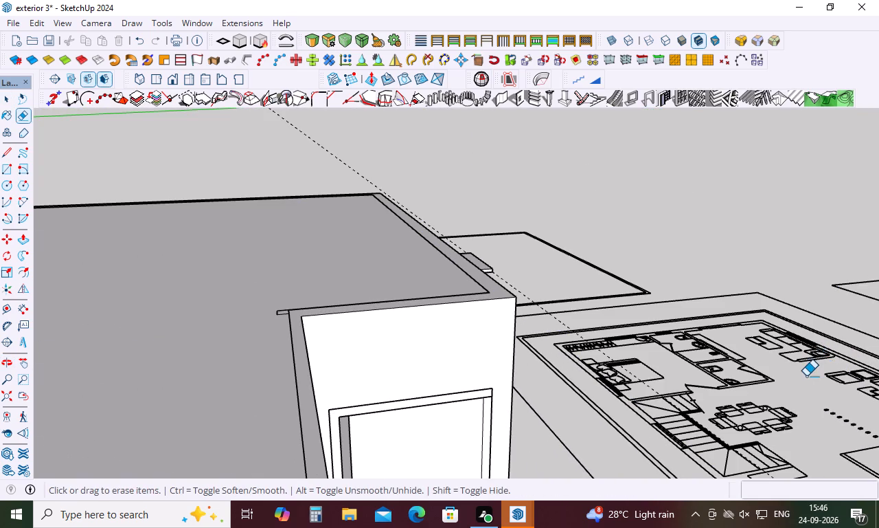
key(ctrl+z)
Inside the top-floor group, erase the leftover horizontal edge on the inner face at the raised side parapet's front end.
scroll(694, 294, down, 4)
key(space)
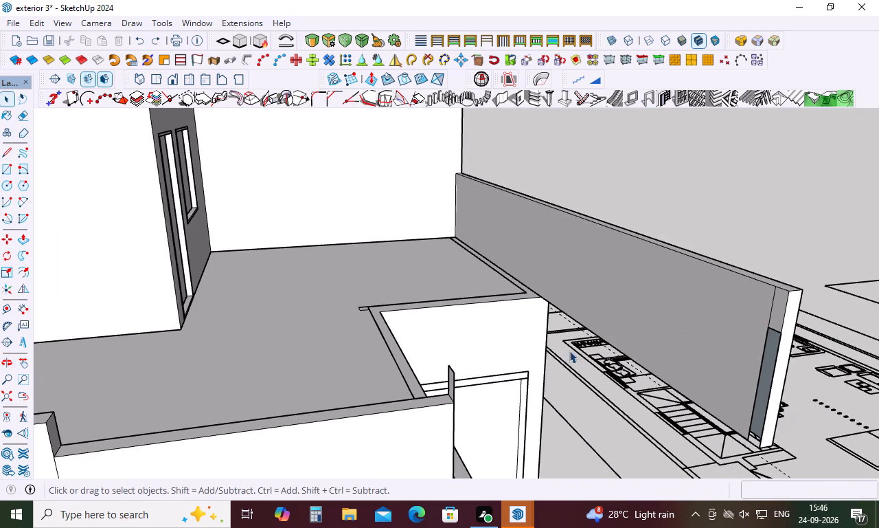
double_click(626, 276)
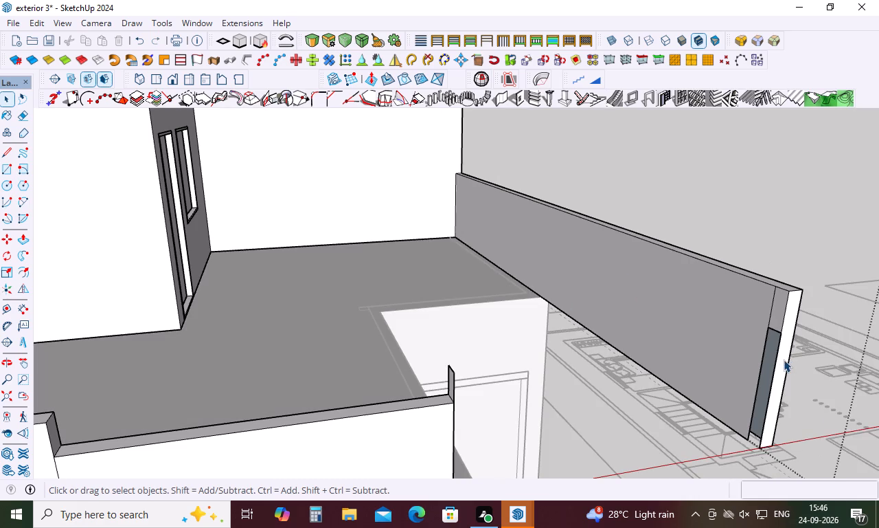
key(e)
scroll(784, 347, up, 3)
click(773, 330)
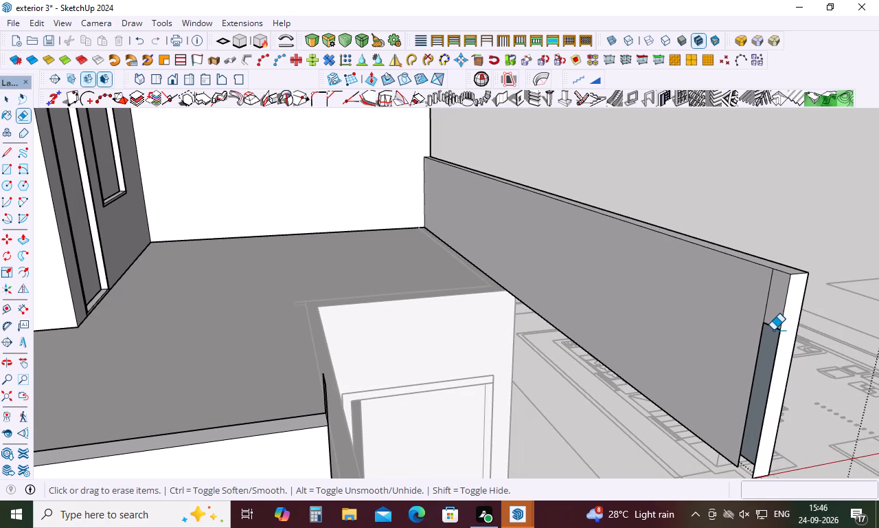
click(774, 327)
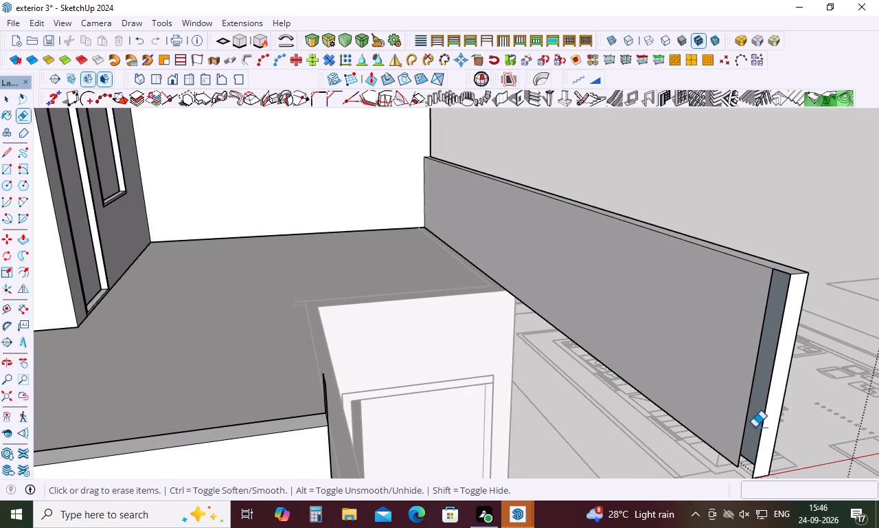
Close the open strip at the side parapet's front end with a 4 1/2" base line and erase the vertical seam.
scroll(752, 342, down, 3)
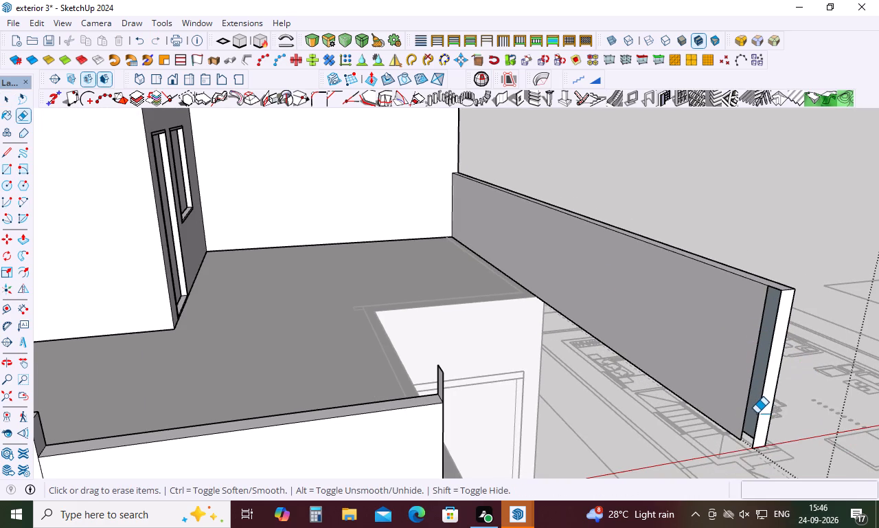
key(l)
click(739, 442)
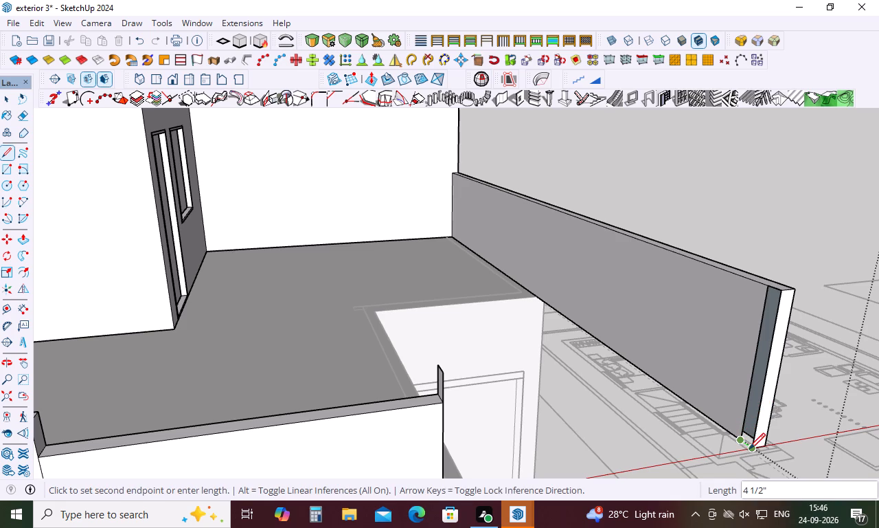
click(749, 449)
key(e)
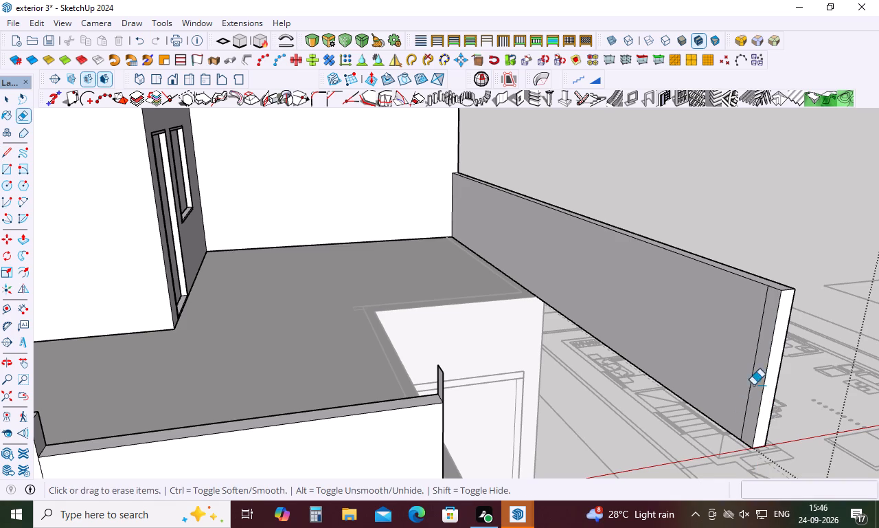
click(760, 349)
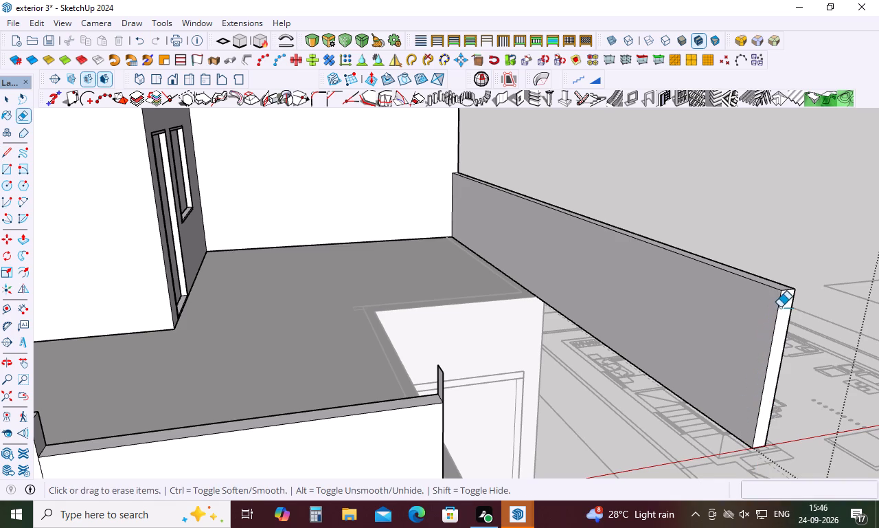
Erase the stray upright face and edges sticking up above the cut end of the lowered front parapet.
middle_drag(762, 322, 628, 367)
scroll(560, 280, down, 4)
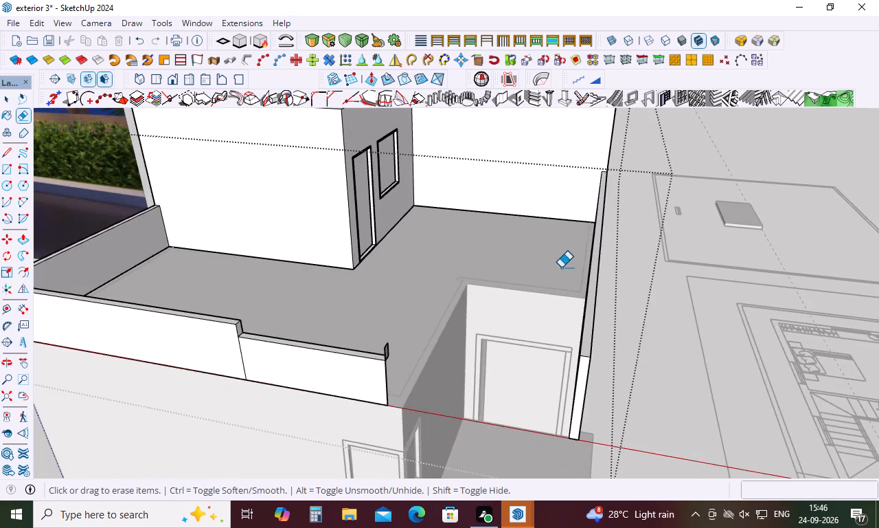
middle_drag(561, 267, 439, 311)
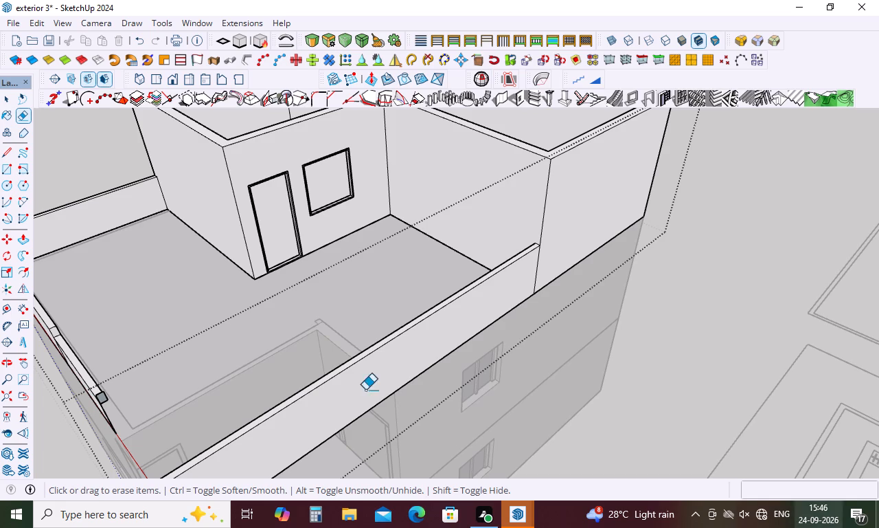
scroll(117, 344, down, 3)
middle_drag(184, 336, 87, 328)
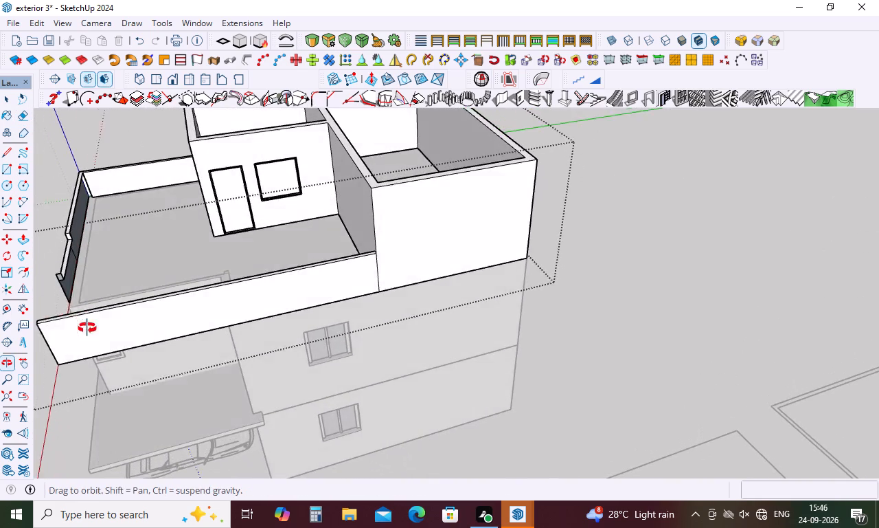
middle_drag(87, 328, 86, 324)
scroll(45, 278, up, 14)
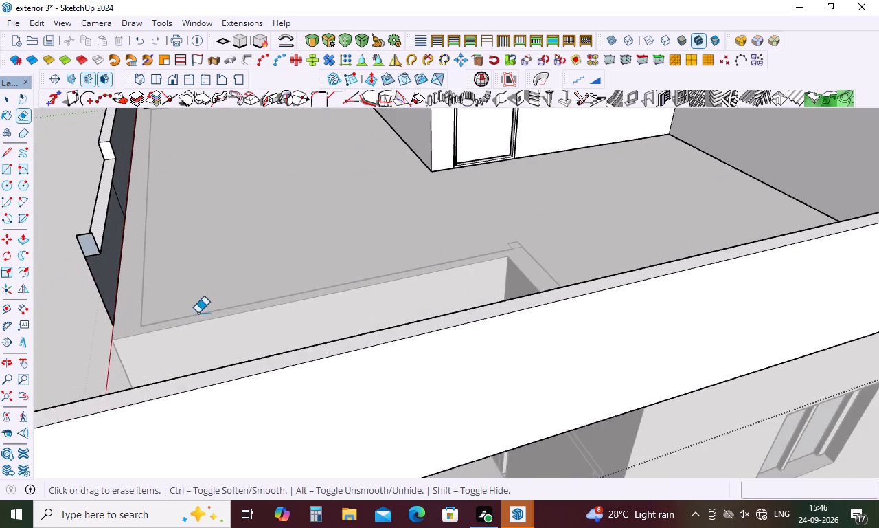
scroll(251, 313, down, 4)
scroll(207, 291, up, 4)
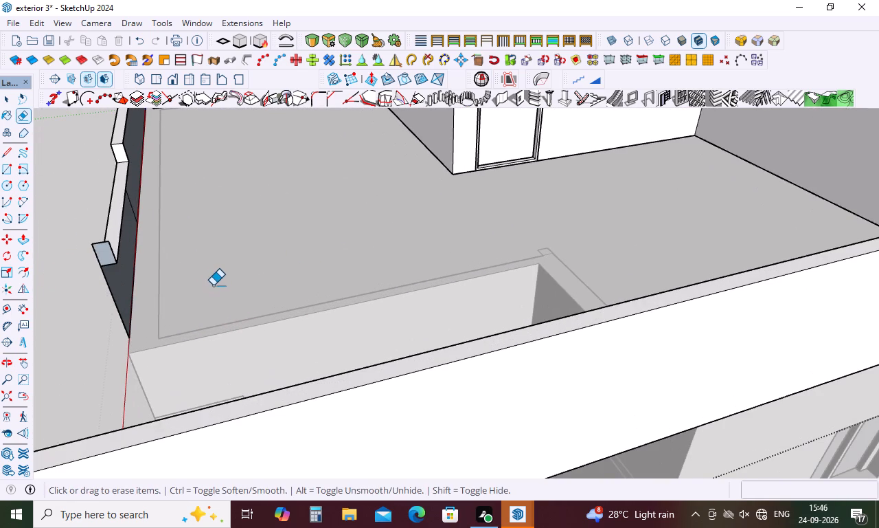
scroll(213, 285, down, 4)
middle_drag(192, 289, 268, 262)
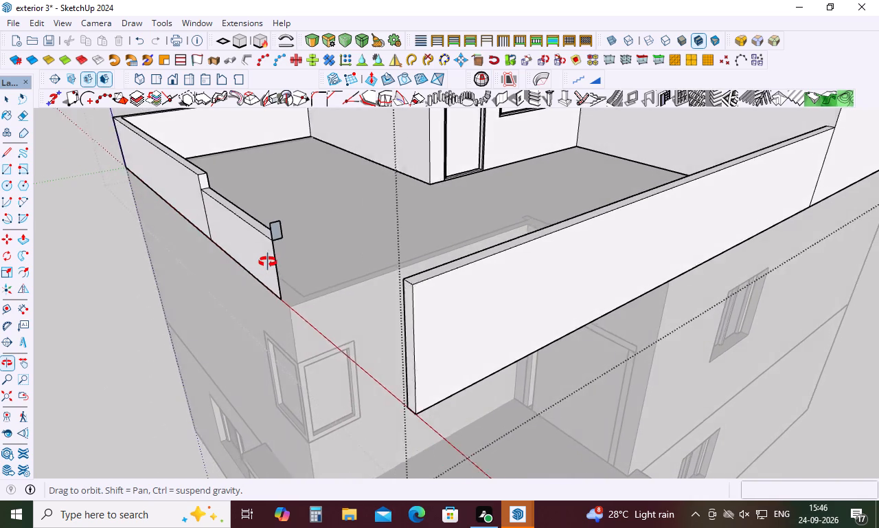
middle_drag(268, 262, 281, 261)
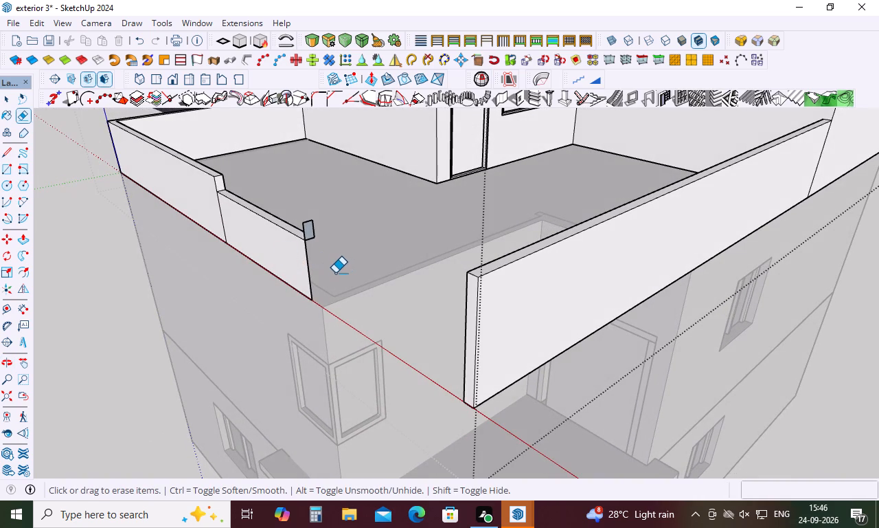
scroll(306, 223, up, 10)
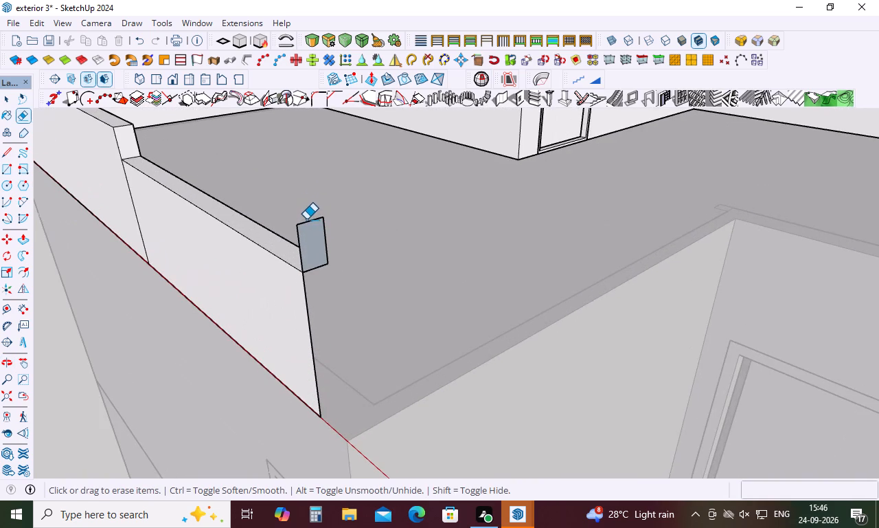
click(306, 219)
click(325, 230)
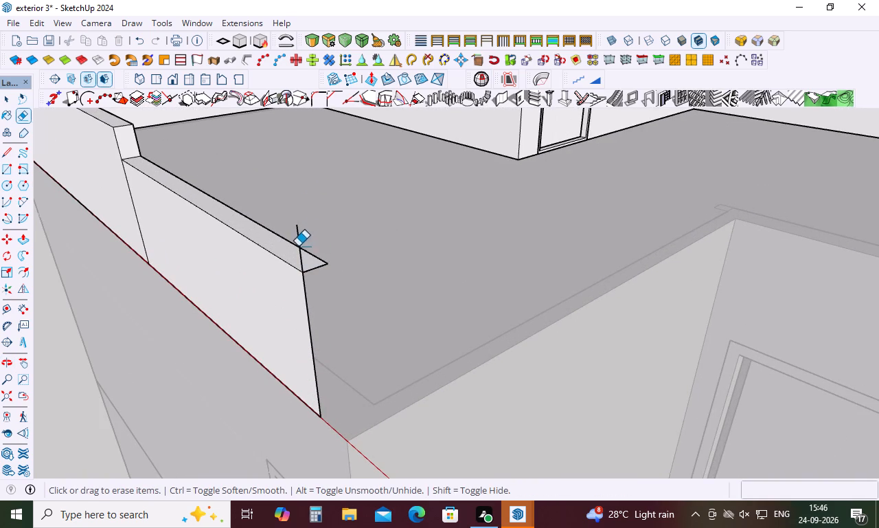
click(298, 246)
key(ctrl+z)
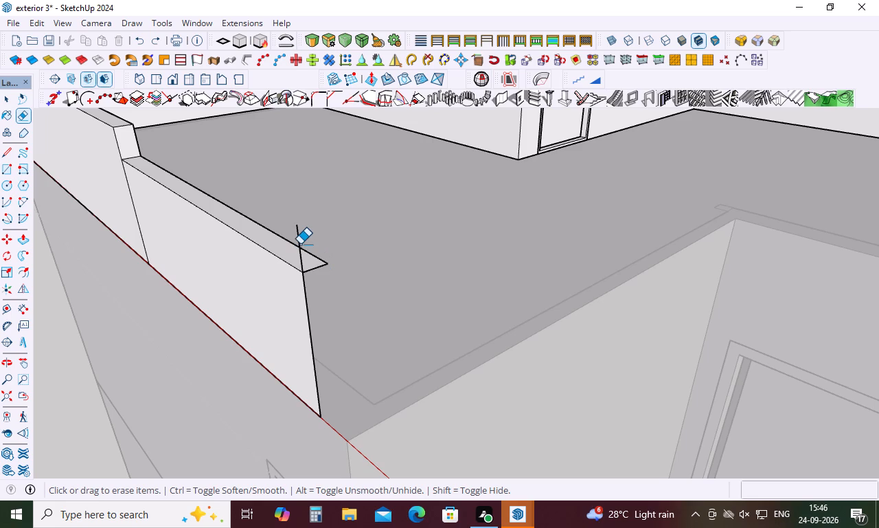
click(300, 243)
Close the lowered front parapet's cut end with a line about 2' 4 3/8" down from its inner top corner and another across its base.
key(l)
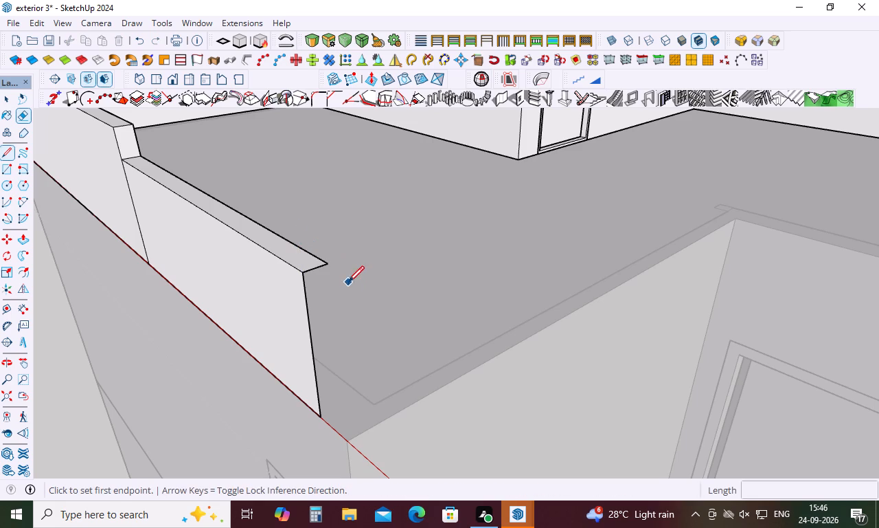
click(326, 265)
click(343, 411)
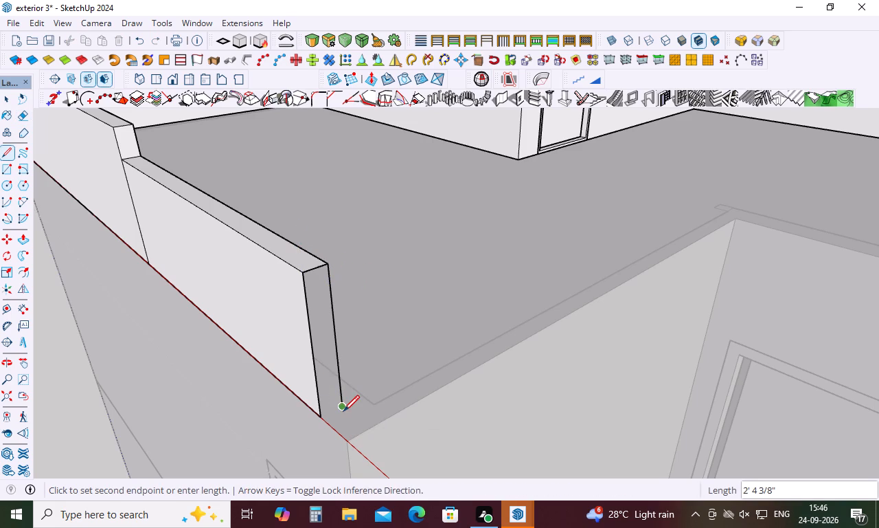
click(323, 417)
key(space)
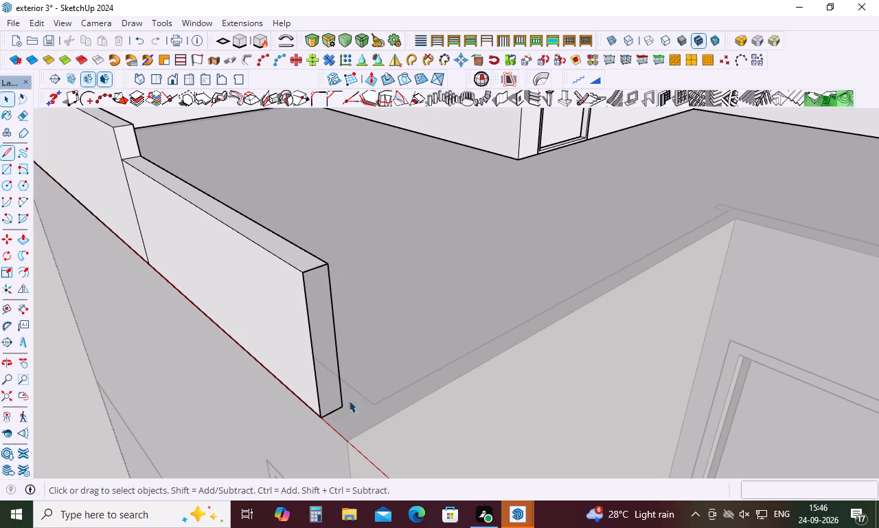
middle_drag(378, 355, 208, 391)
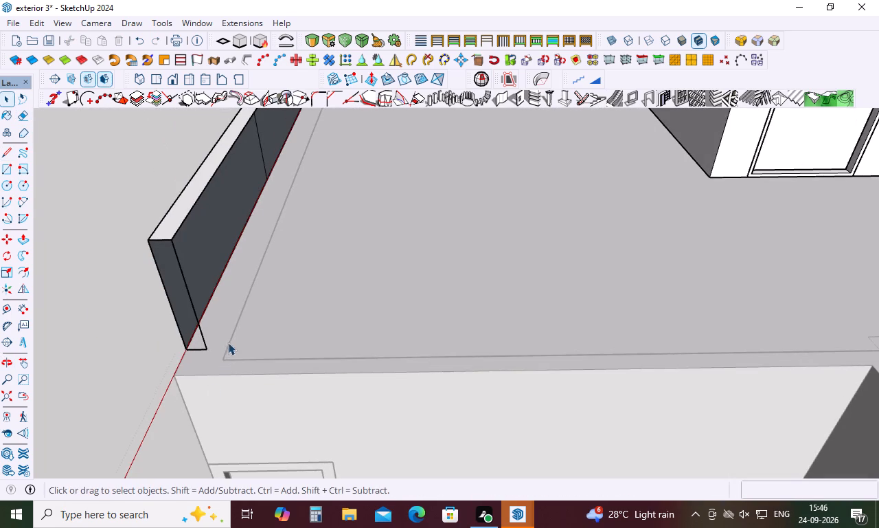
scroll(193, 324, up, 10)
middle_drag(201, 353, 216, 327)
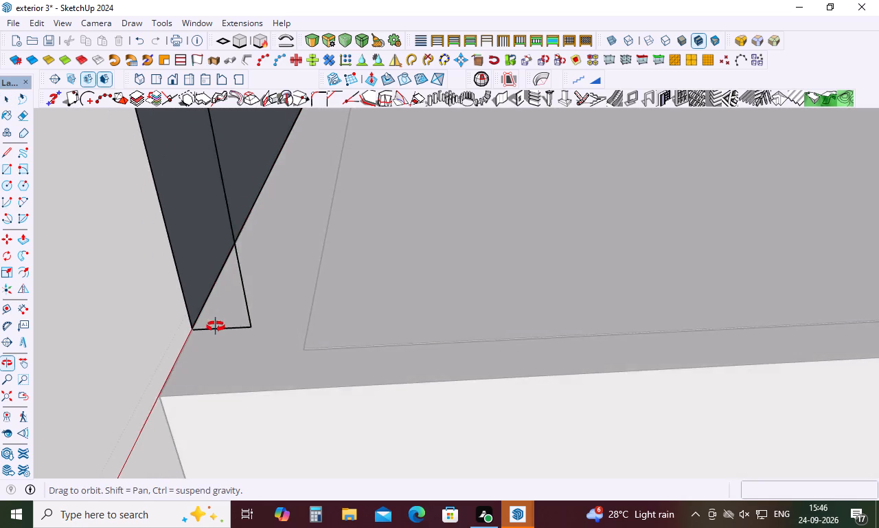
Draw a rectangle about 6' 11 1/2" by 2' 4 3/8" over the open inner side of the lowered parapet section.
middle_drag(216, 327, 181, 393)
middle_click(159, 419)
scroll(253, 366, down, 4)
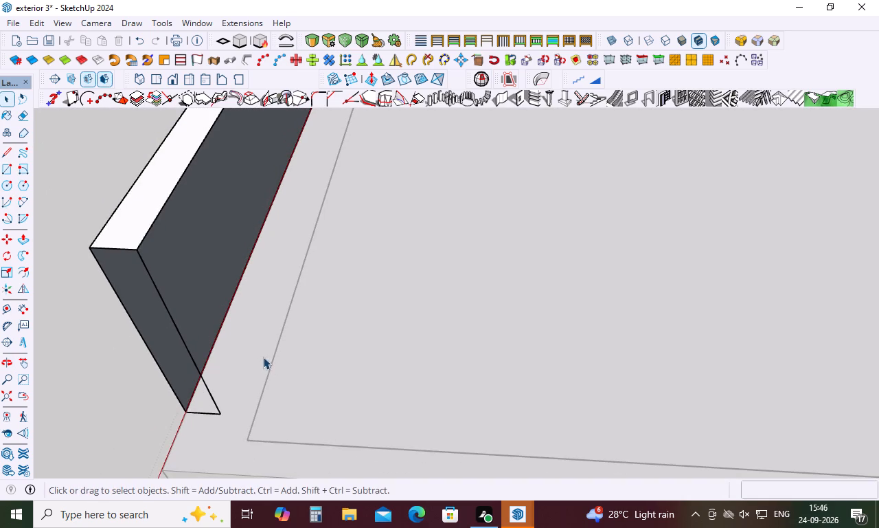
scroll(263, 356, down, 4)
middle_drag(263, 355, 322, 302)
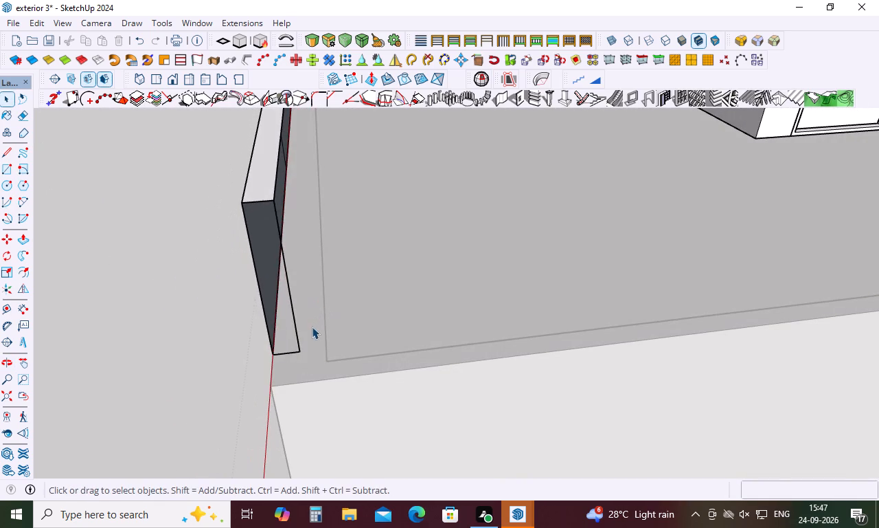
scroll(315, 326, down, 4)
middle_drag(387, 300, 277, 298)
scroll(409, 287, down, 5)
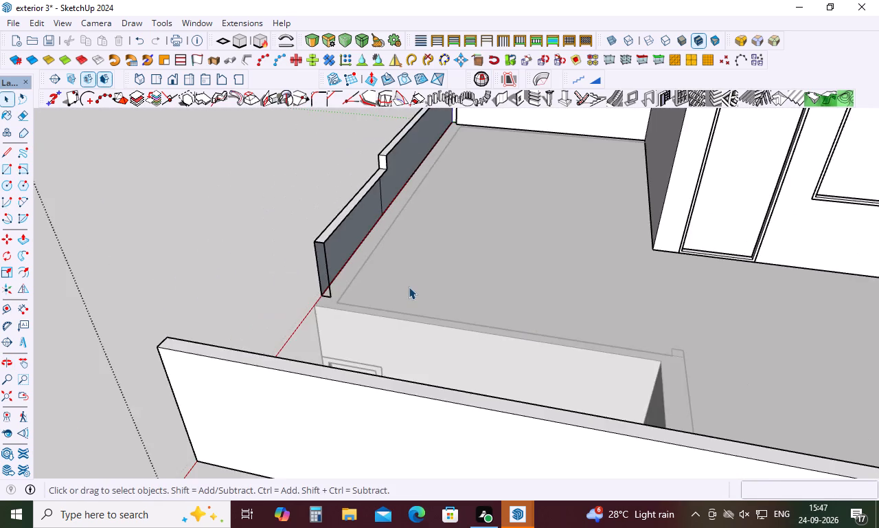
scroll(409, 287, down, 4)
middle_drag(505, 242, 396, 246)
scroll(409, 216, up, 5)
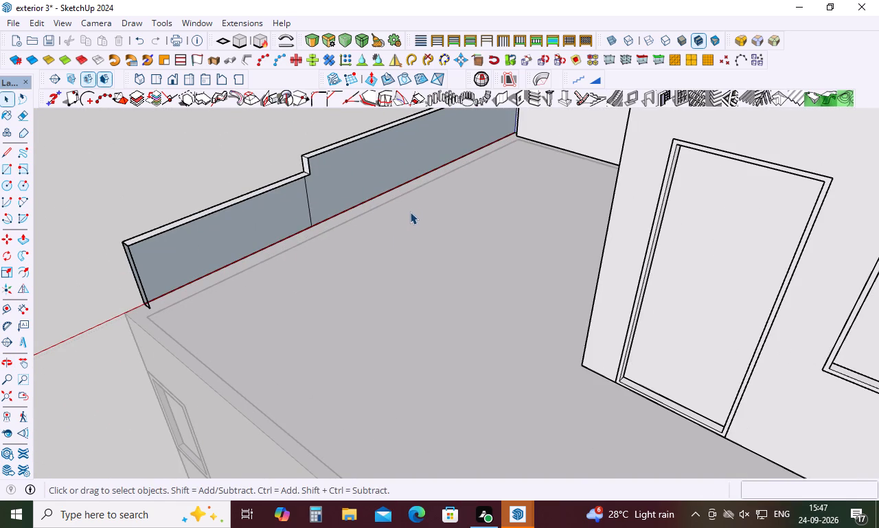
key(r)
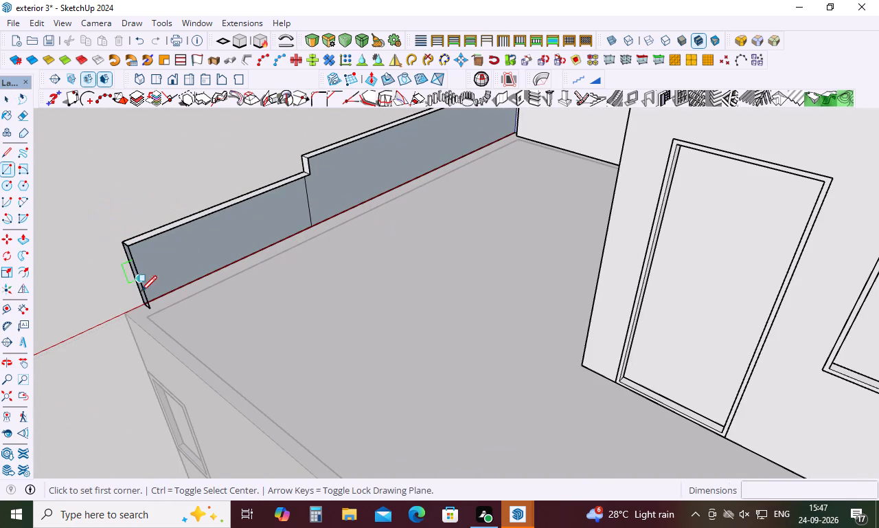
click(153, 307)
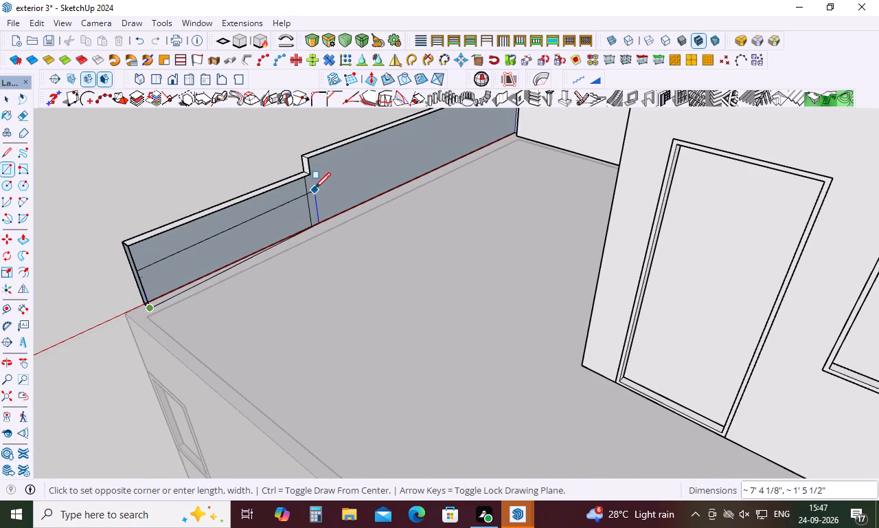
click(312, 176)
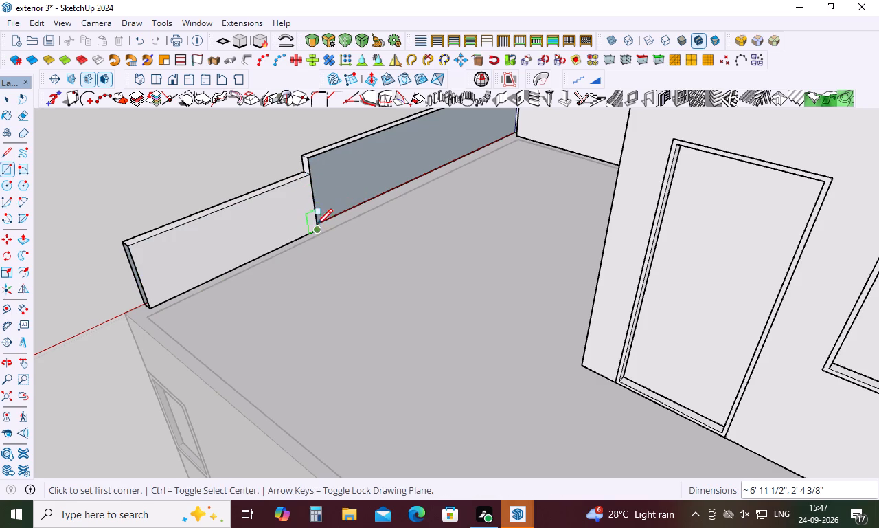
Cover the raised parapet section's inner side with a rectangle about 13' 10 9/16" by 3' 1/8" and erase the vertical seam between both sections.
middle_drag(317, 225, 286, 263)
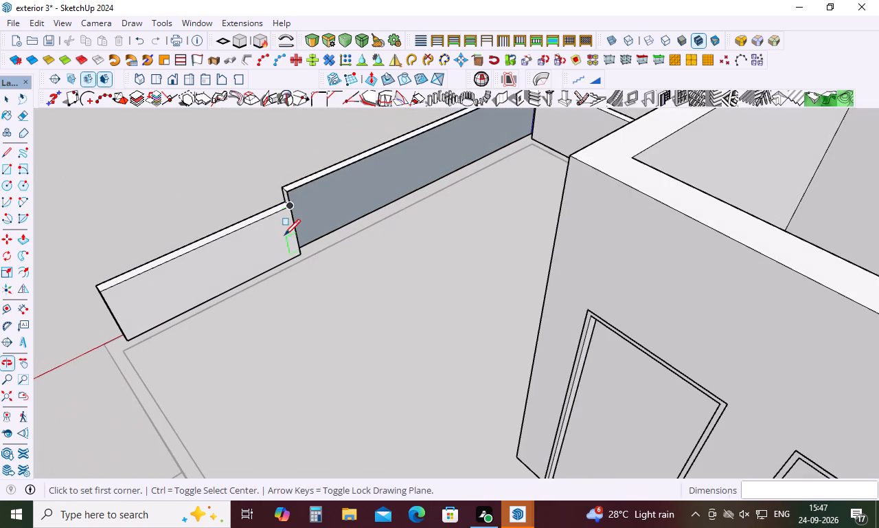
click(287, 189)
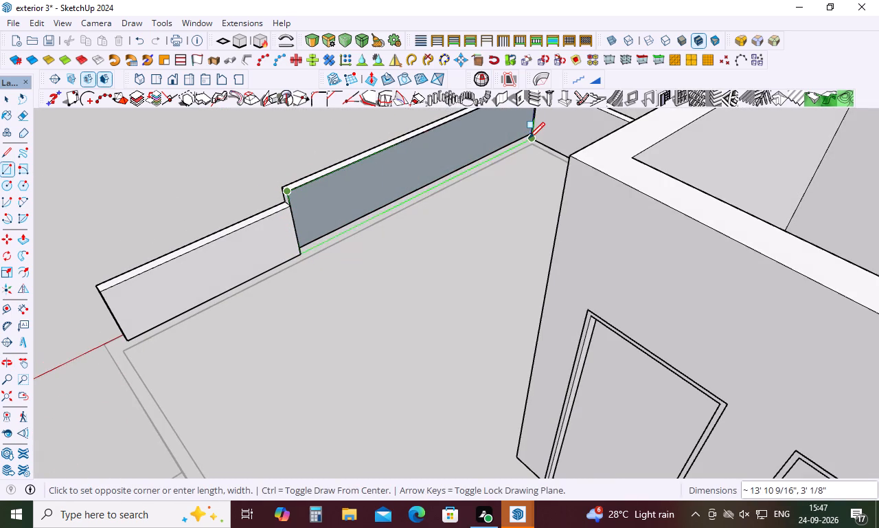
click(529, 138)
key(space)
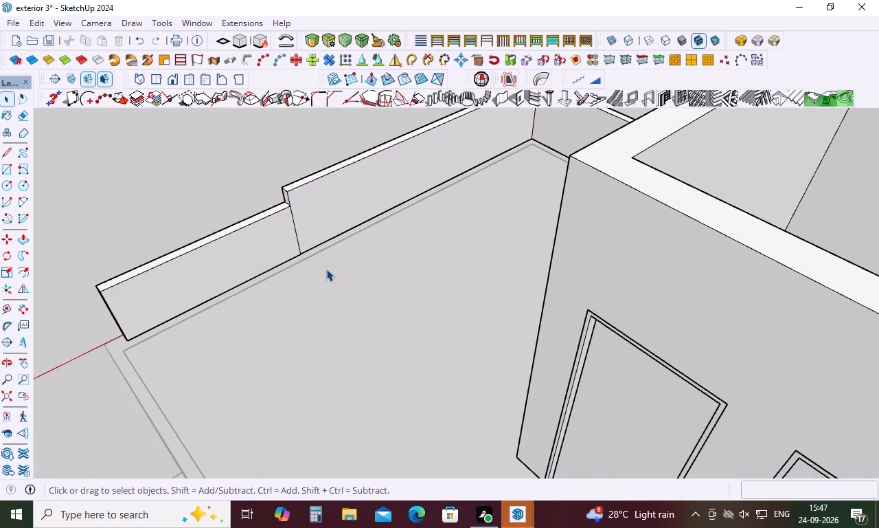
key(e)
click(294, 221)
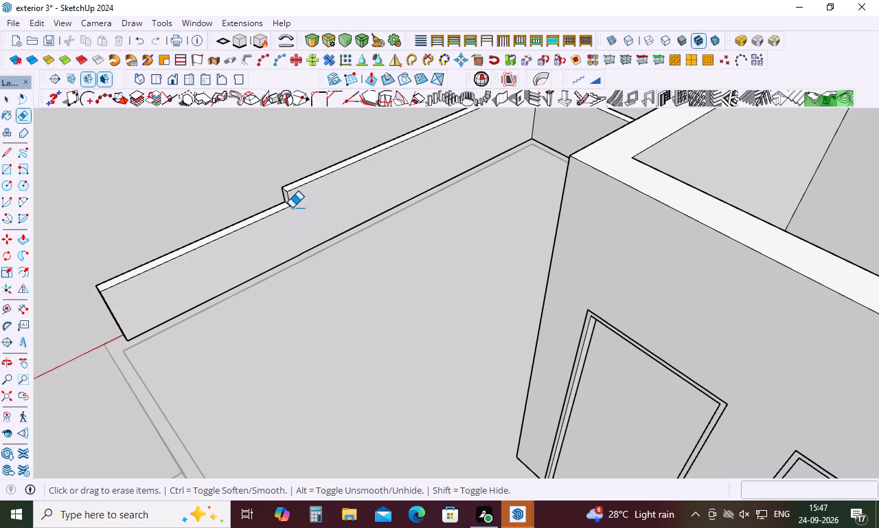
Close the lowered parapet's open front end with a 2' 4 3/8" by 4 1/2" rectangle and leave the top-floor group.
scroll(280, 192, up, 9)
scroll(282, 197, down, 10)
middle_drag(283, 221, 284, 225)
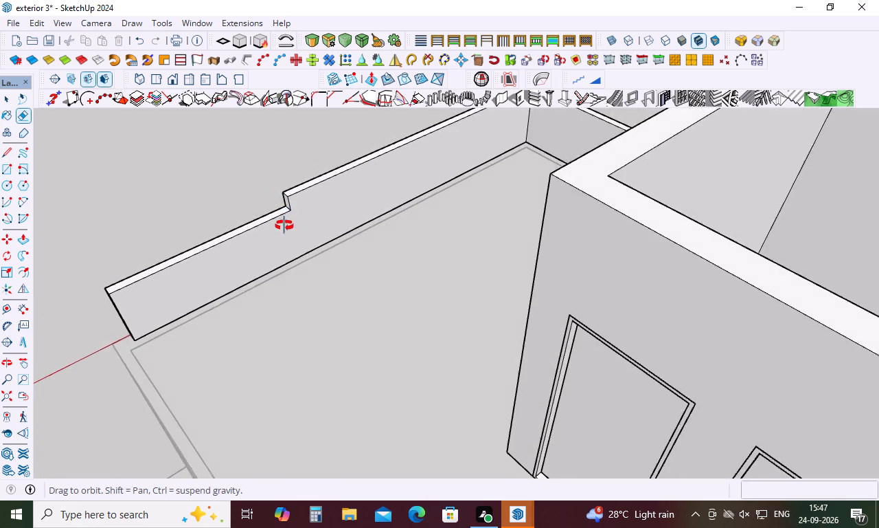
middle_drag(284, 225, 486, 167)
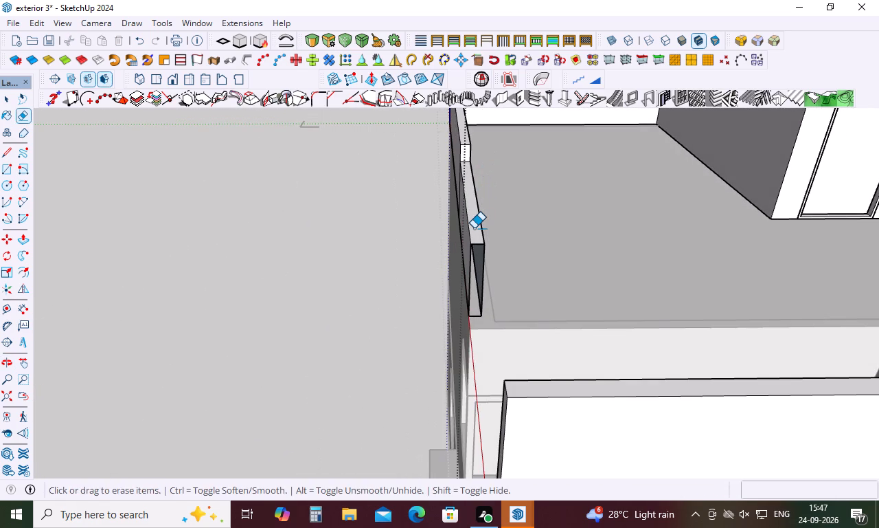
key(r)
click(470, 244)
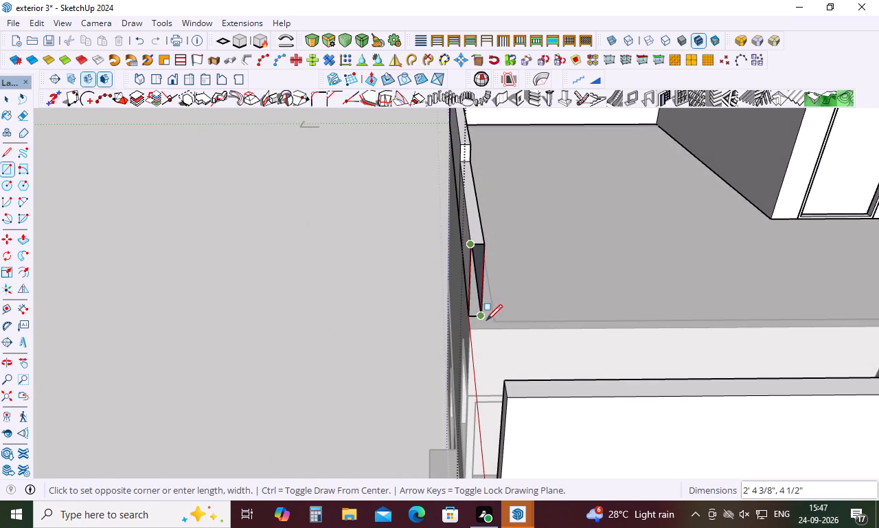
click(482, 316)
key(space)
scroll(544, 262, down, 5)
middle_drag(543, 262, 553, 276)
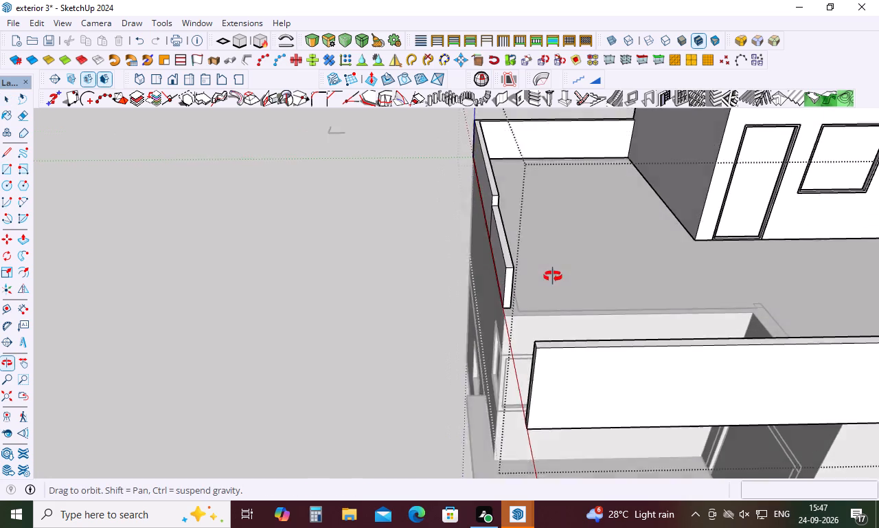
middle_drag(553, 276, 835, 205)
scroll(833, 206, up, 1)
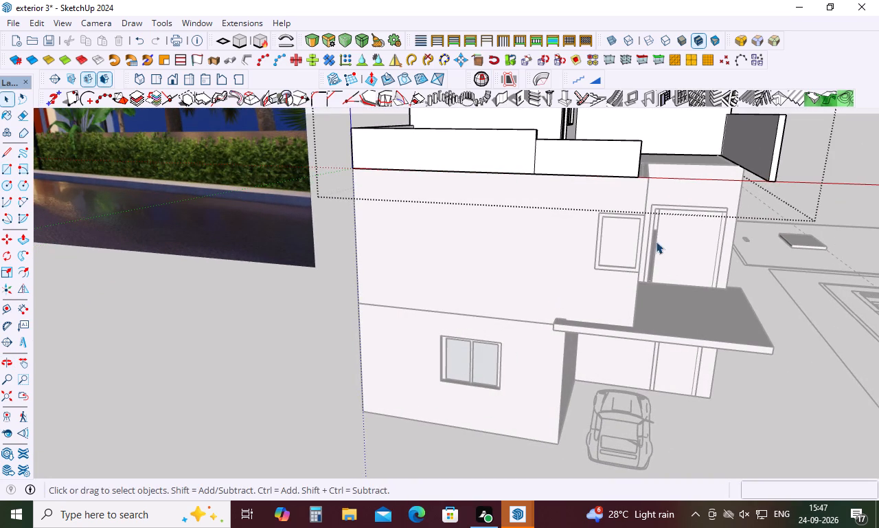
scroll(656, 241, down, 4)
click(385, 380)
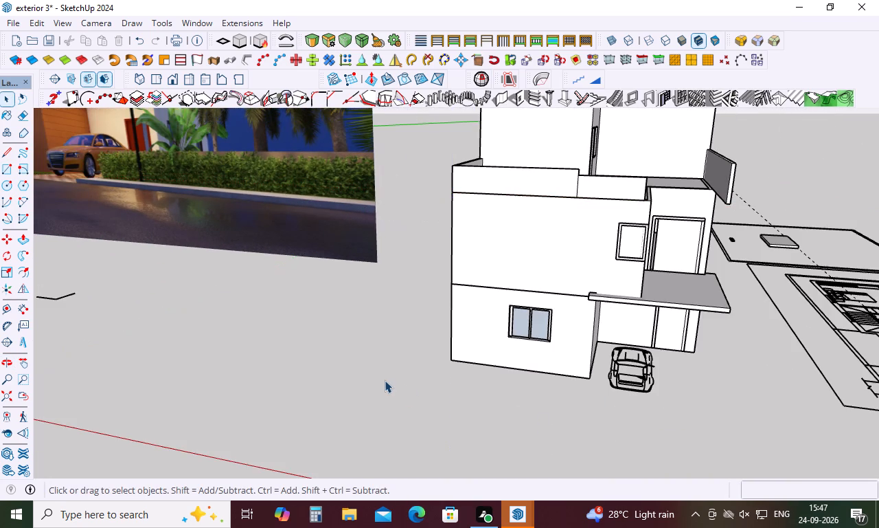
Compare the house massing with the reference render and examine the open recess in the terrace slab above the balcony.
scroll(437, 309, down, 4)
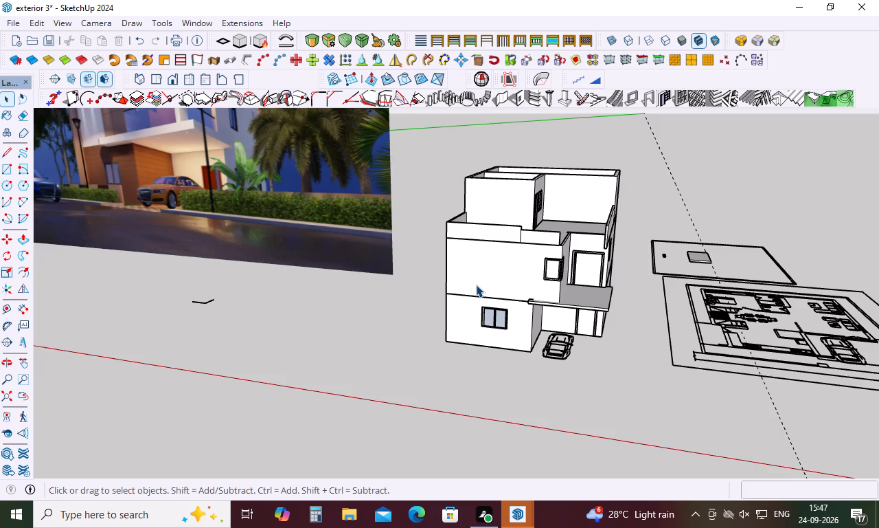
scroll(476, 285, down, 6)
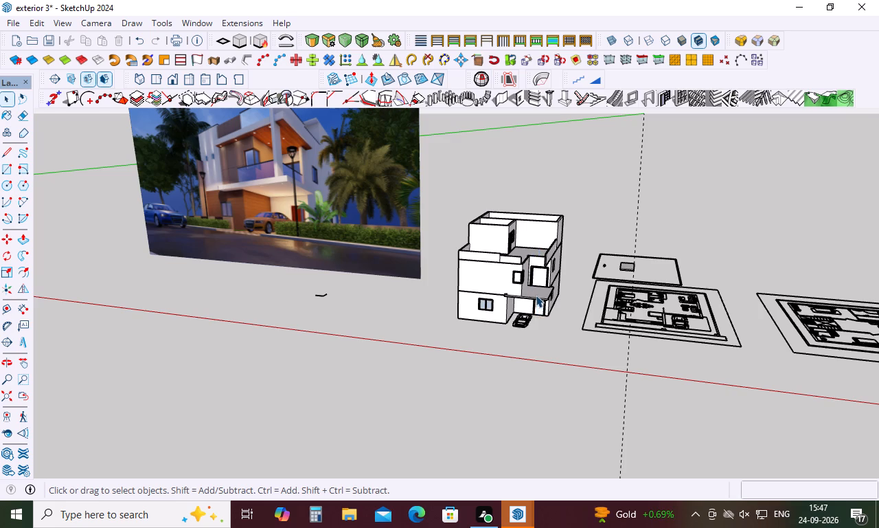
scroll(534, 292, up, 7)
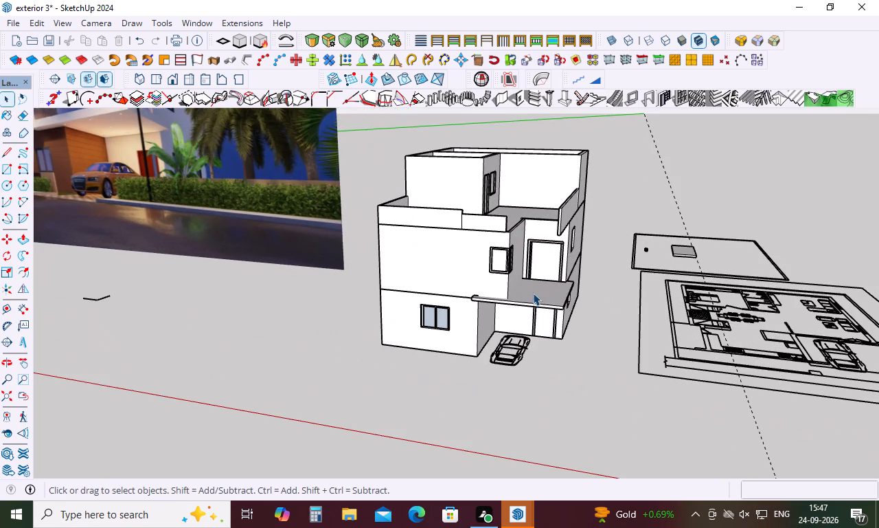
middle_drag(533, 293, 547, 375)
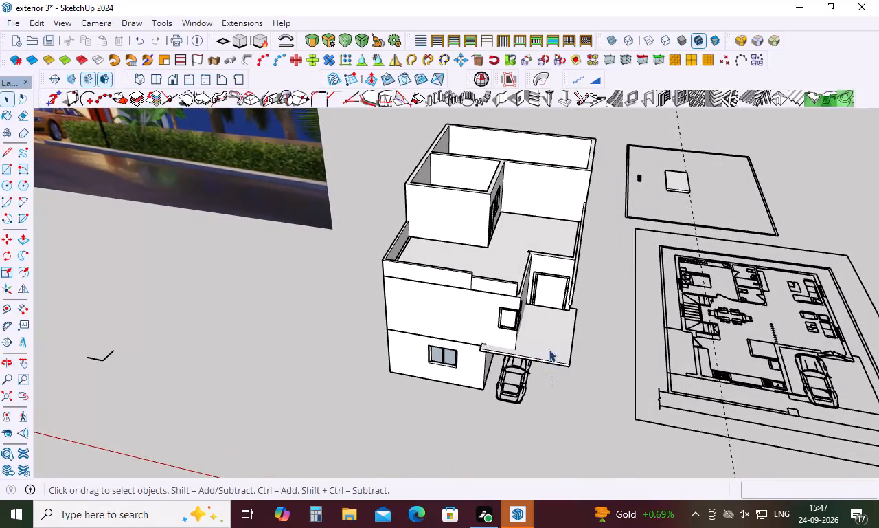
scroll(545, 330, up, 4)
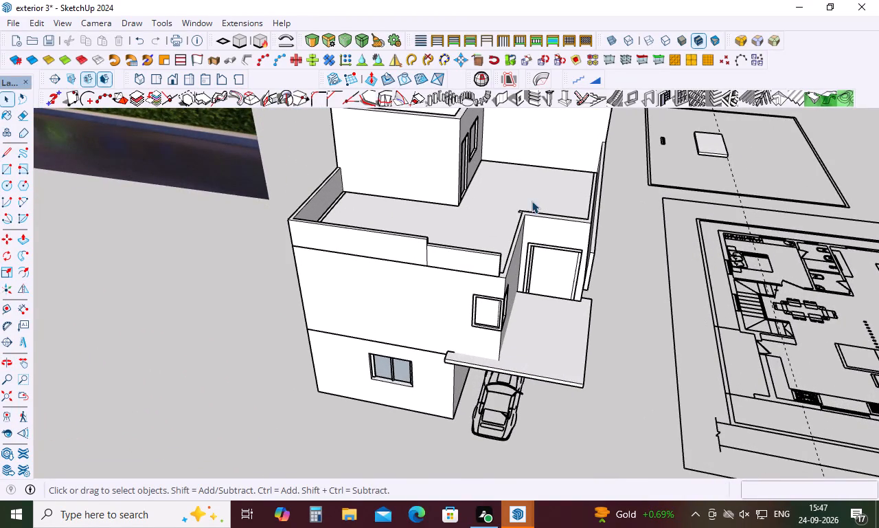
scroll(530, 195, up, 4)
middle_drag(534, 203, 534, 266)
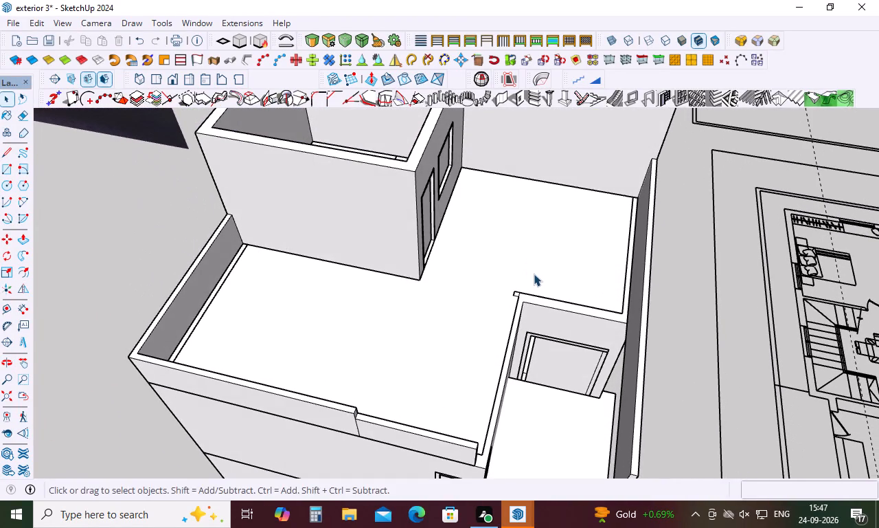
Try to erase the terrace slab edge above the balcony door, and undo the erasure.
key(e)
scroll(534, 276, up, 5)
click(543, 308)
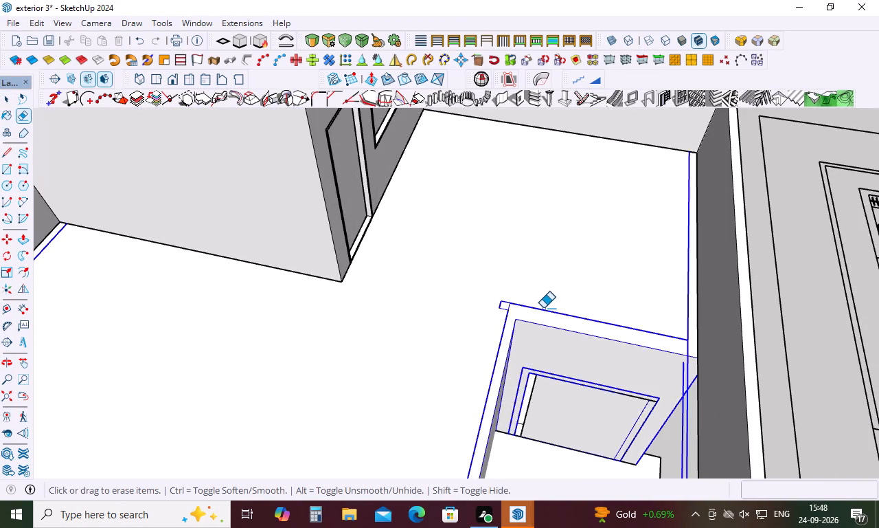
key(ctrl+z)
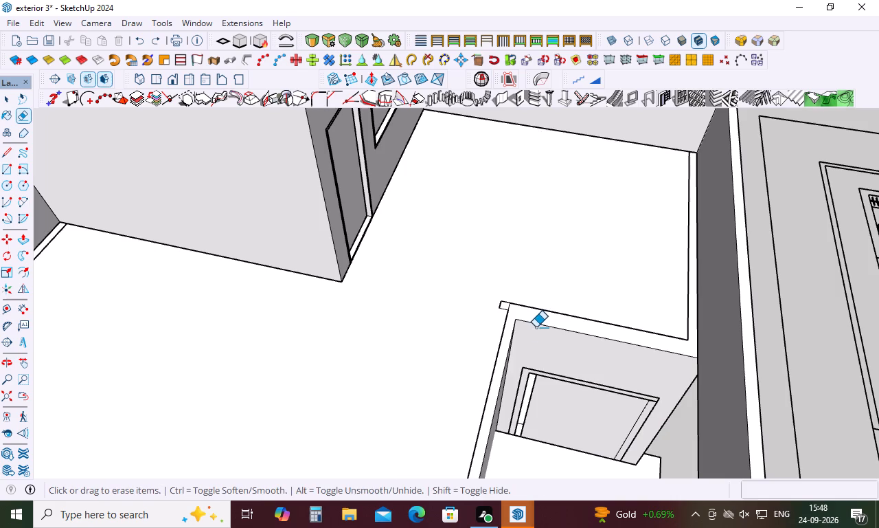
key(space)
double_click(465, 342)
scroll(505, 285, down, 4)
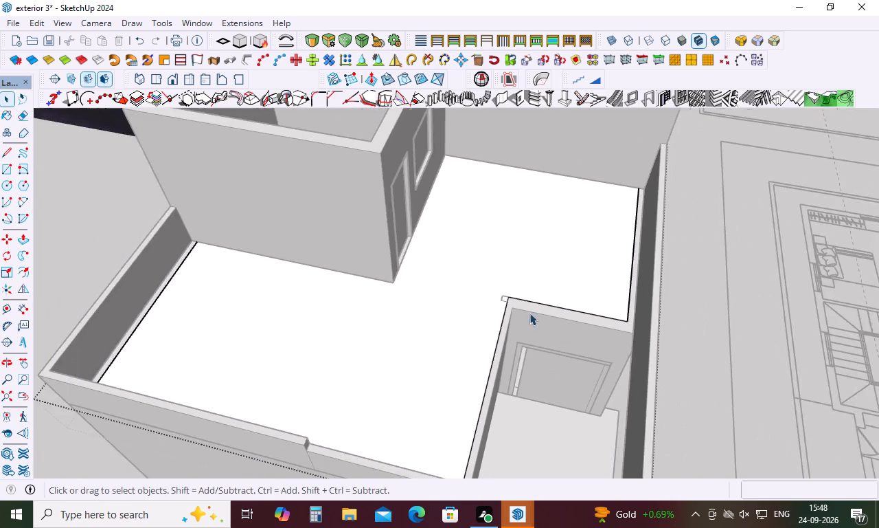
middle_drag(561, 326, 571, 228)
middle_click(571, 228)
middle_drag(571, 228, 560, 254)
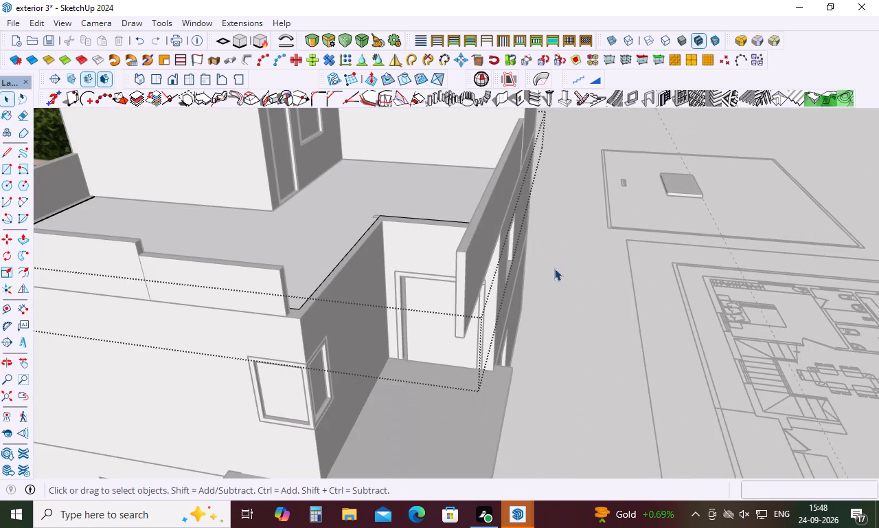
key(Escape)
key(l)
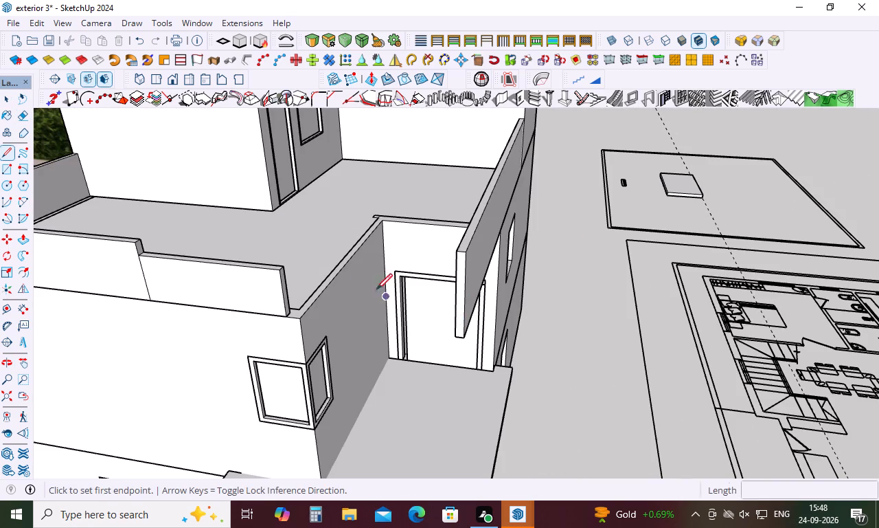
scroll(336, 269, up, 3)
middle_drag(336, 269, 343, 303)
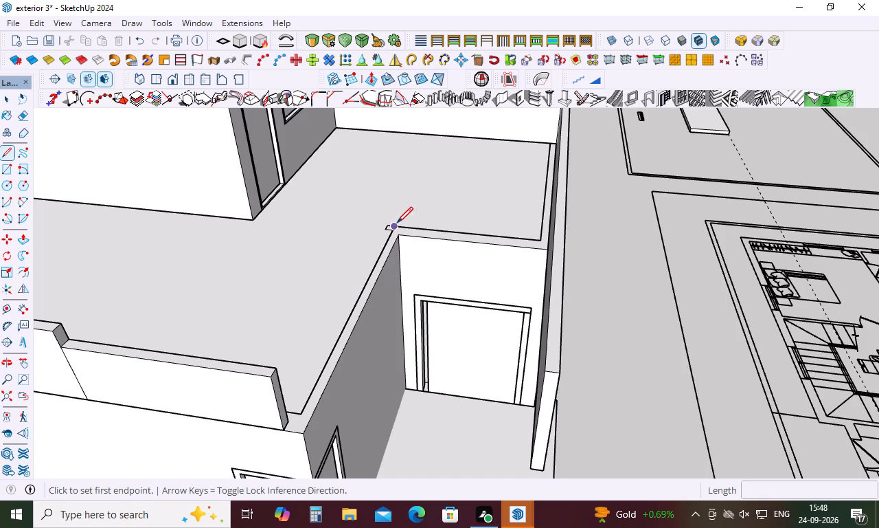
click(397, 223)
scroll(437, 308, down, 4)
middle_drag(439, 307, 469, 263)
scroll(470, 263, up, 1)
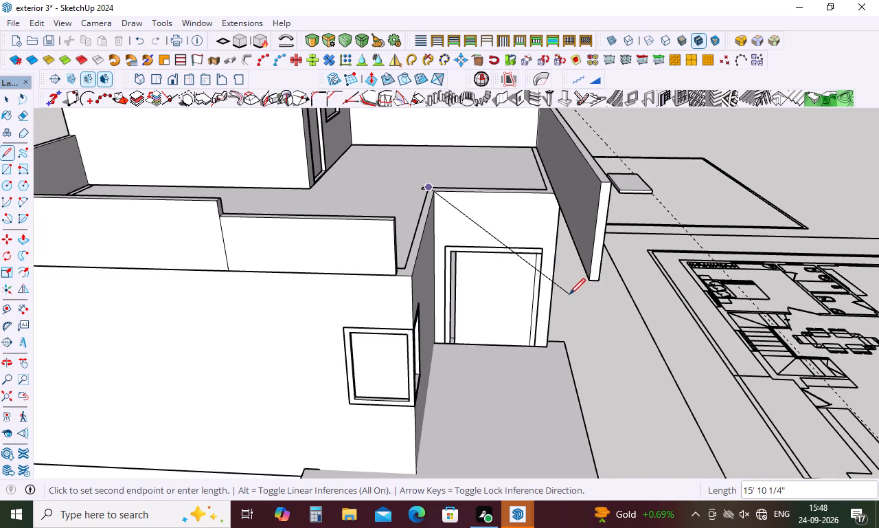
Draw a 7' 10 1/2" by 13' 1 1/2" rectangle over the balcony recess, from the terrace's inner corner to the opposite parapet's front base corner.
key(r)
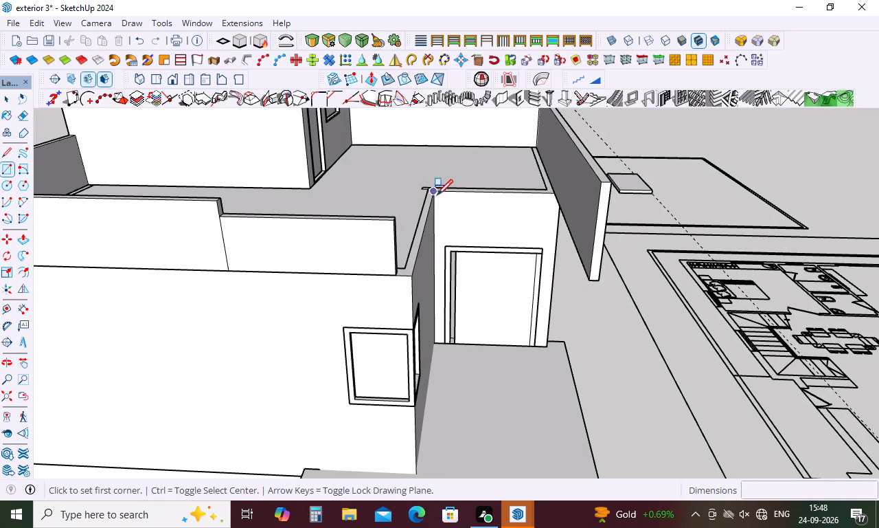
scroll(423, 186, up, 10)
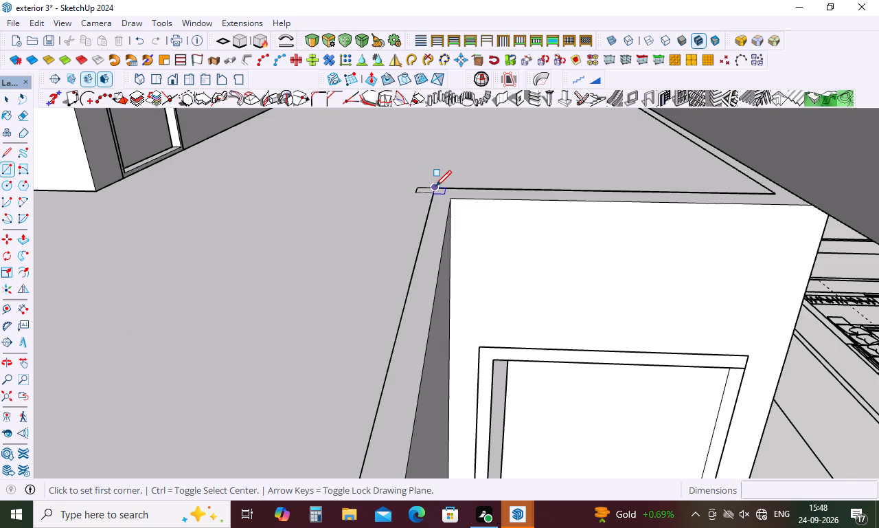
click(435, 186)
scroll(455, 170, down, 14)
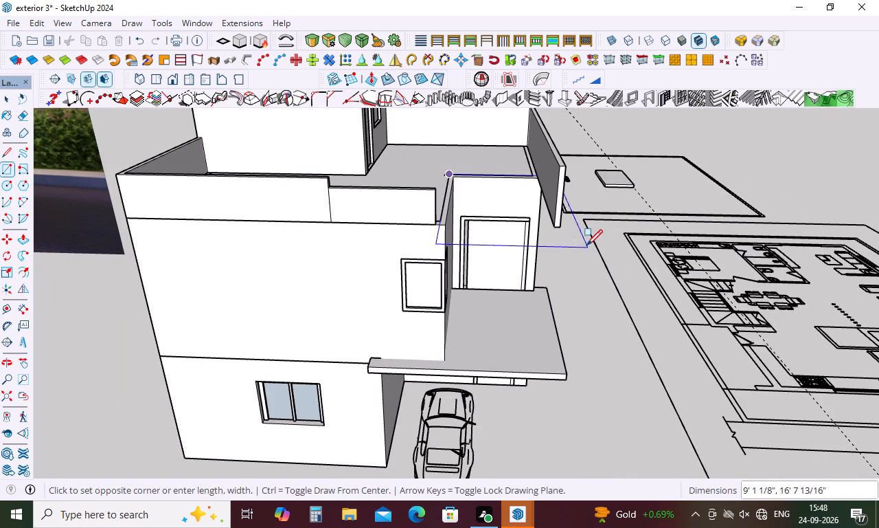
scroll(551, 229, up, 5)
scroll(561, 228, down, 5)
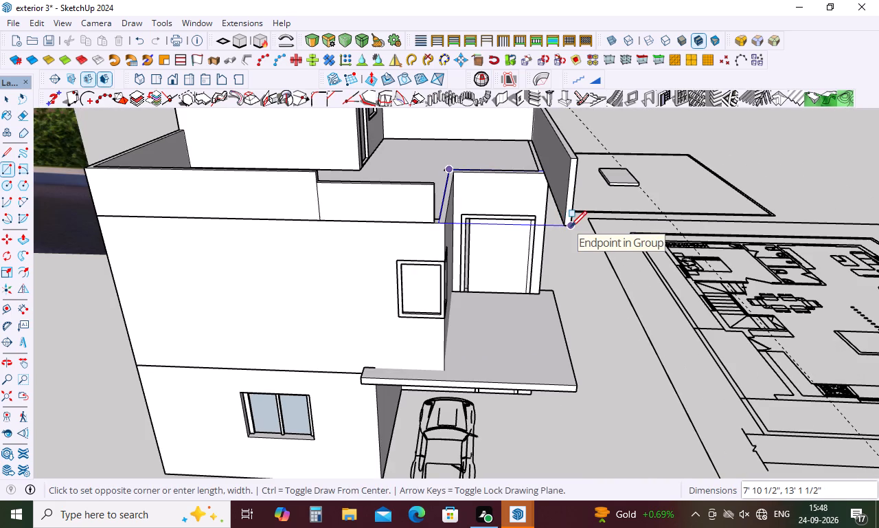
click(571, 227)
key(space)
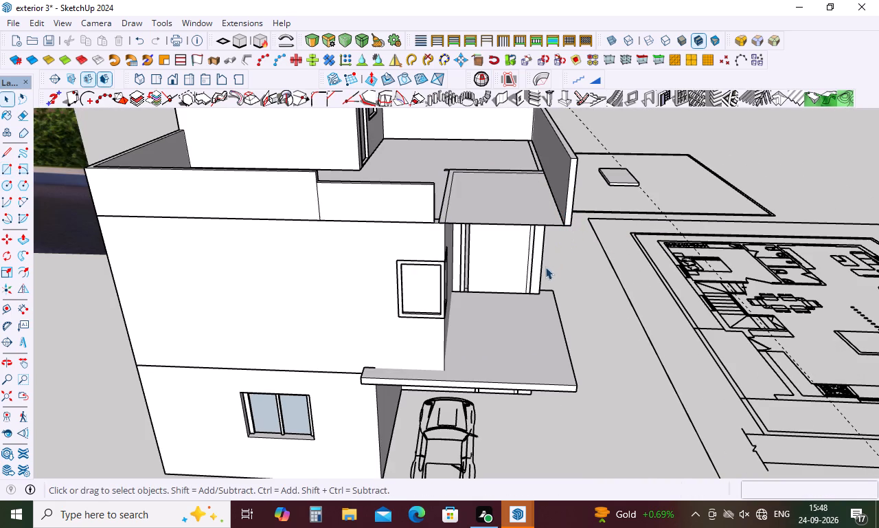
Extrude the rectangle over the balcony recess into a 6" thick slab.
key(p)
click(509, 214)
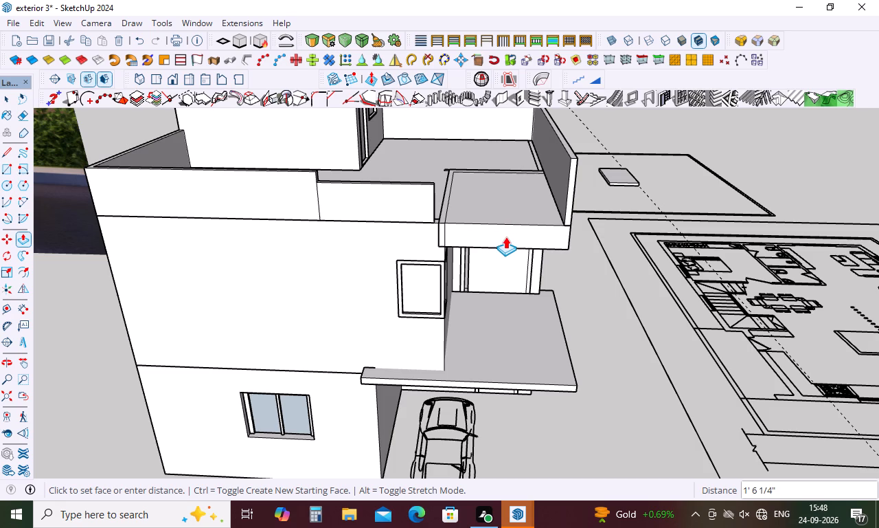
key(6)
key(Return)
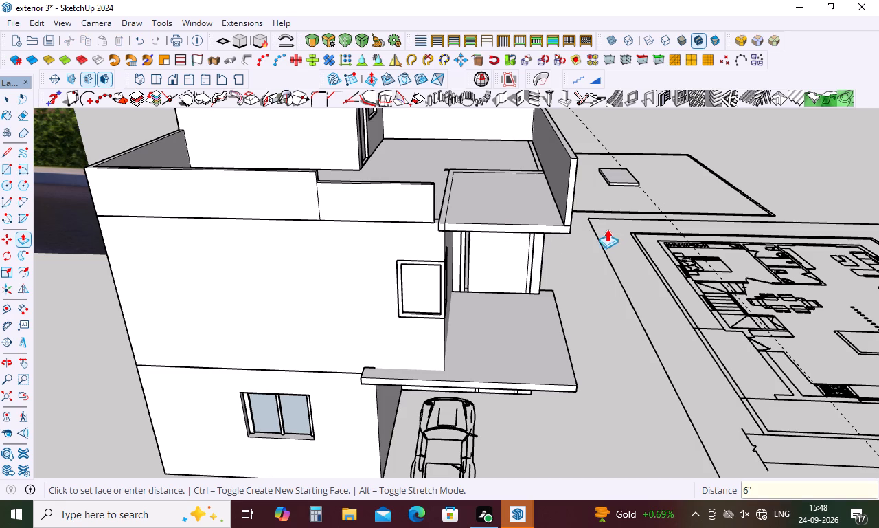
Extend the new slab's outer side face 1' 3" beyond the parapet, in line with the balcony slab edge below.
scroll(602, 204, up, 1)
middle_drag(604, 203, 418, 231)
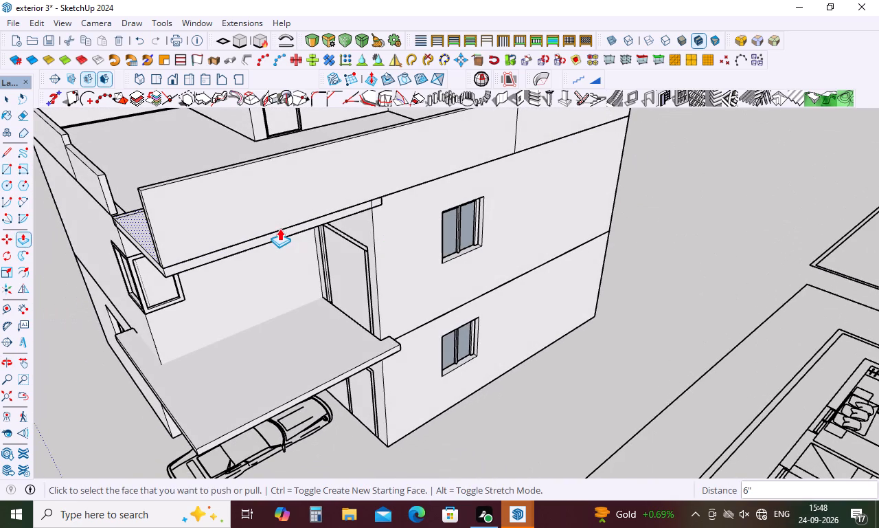
click(279, 231)
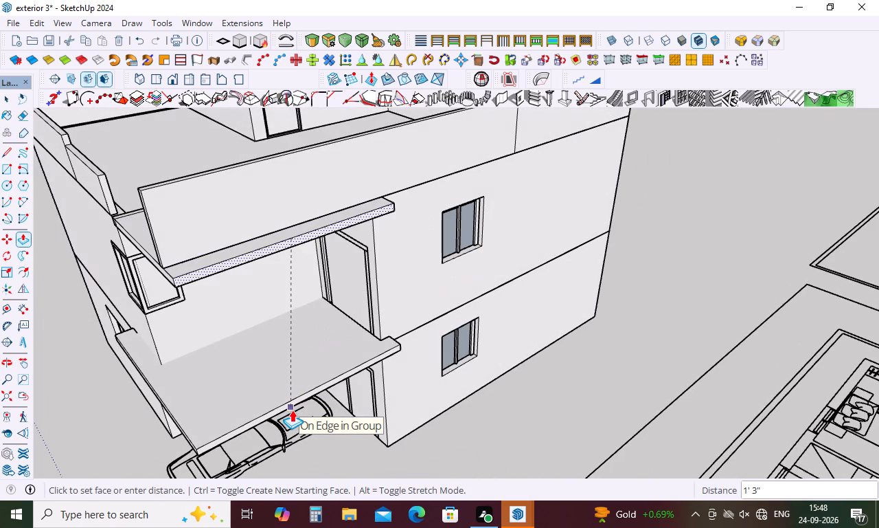
click(292, 410)
Extend the new slab's front face 1' 3", flush with the front edge of the balcony slab below.
scroll(344, 380, down, 2)
middle_drag(344, 379, 528, 310)
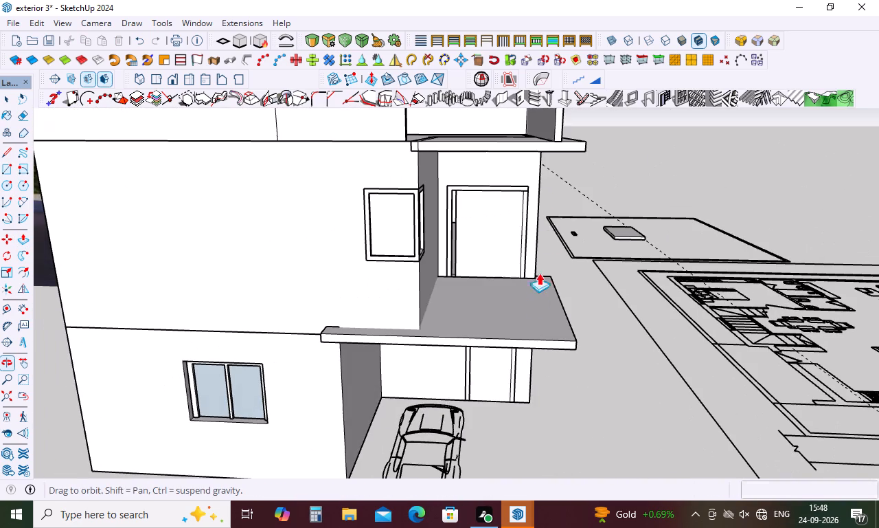
click(545, 142)
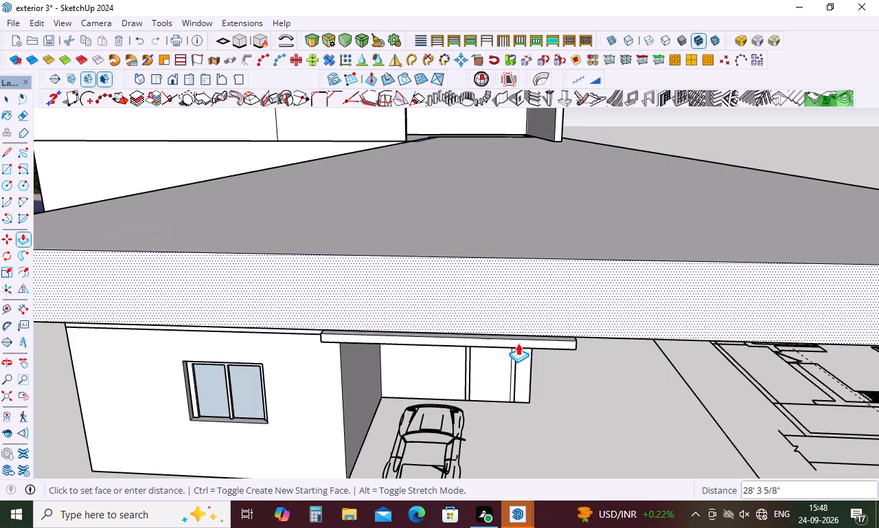
scroll(491, 349, up, 5)
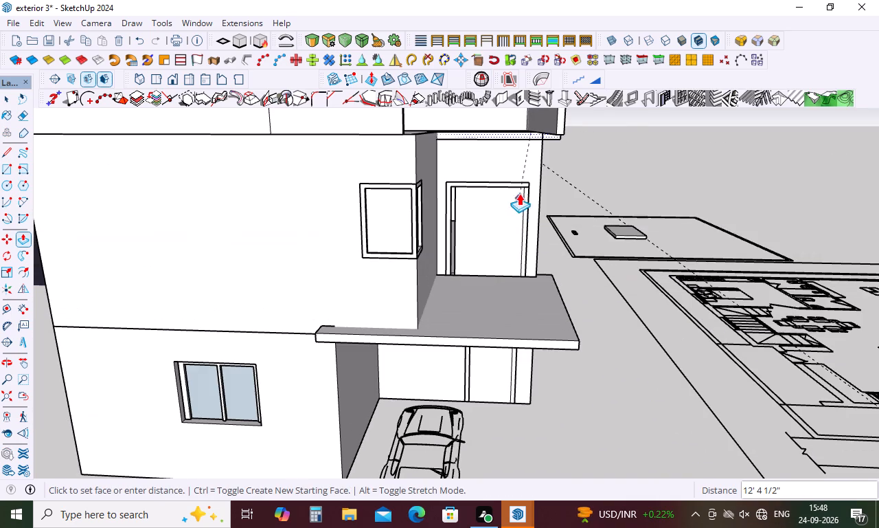
scroll(519, 186, down, 3)
scroll(519, 186, up, 10)
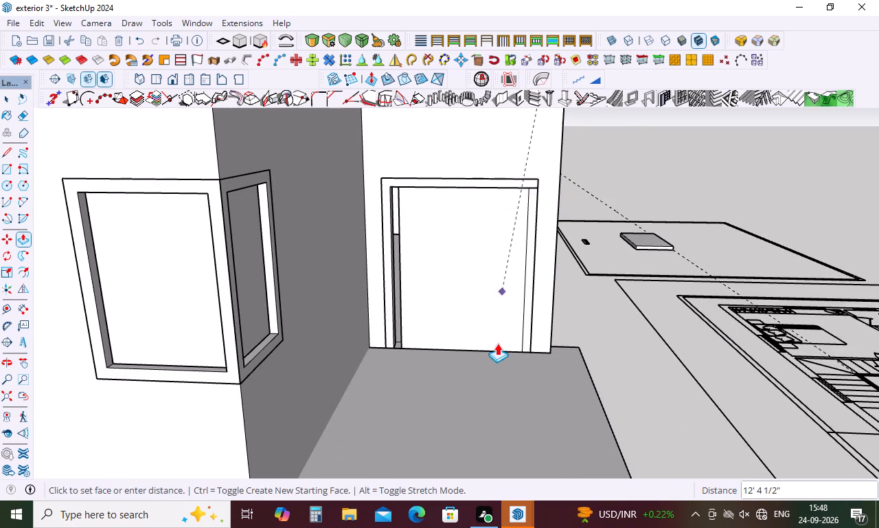
scroll(499, 338, down, 9)
scroll(519, 280, down, 4)
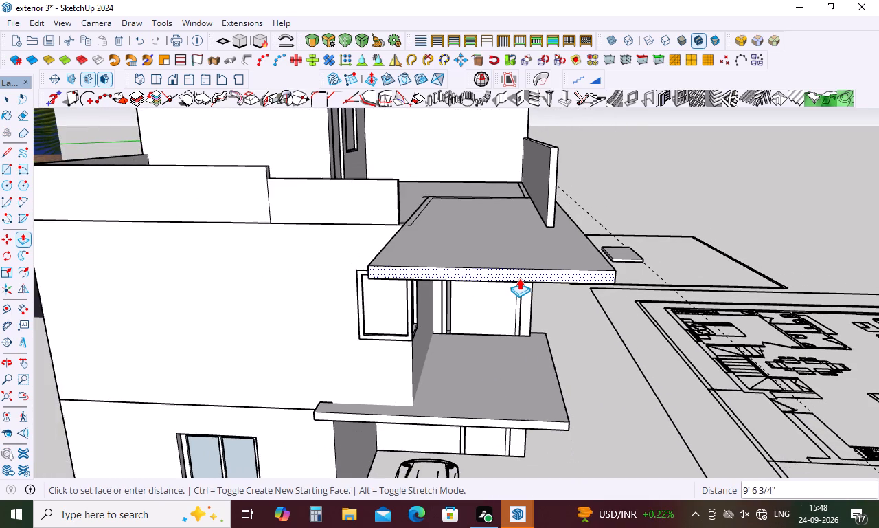
scroll(525, 235, up, 9)
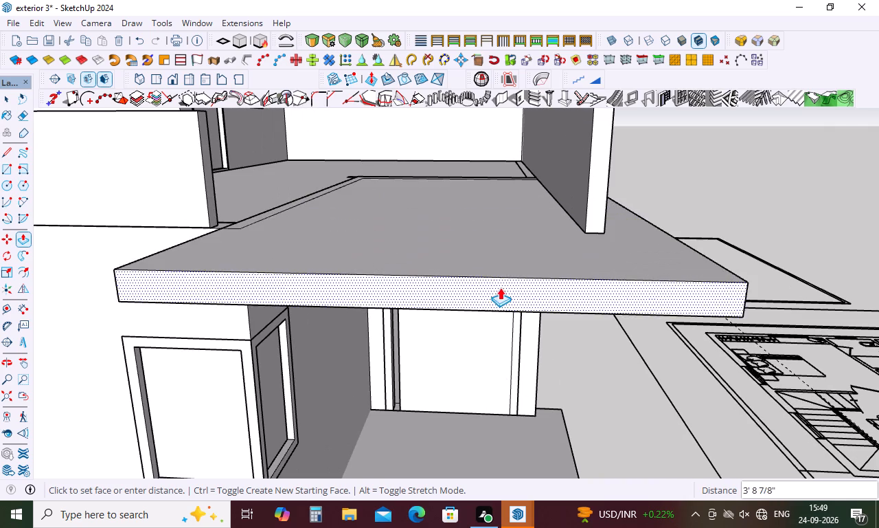
scroll(508, 190, up, 11)
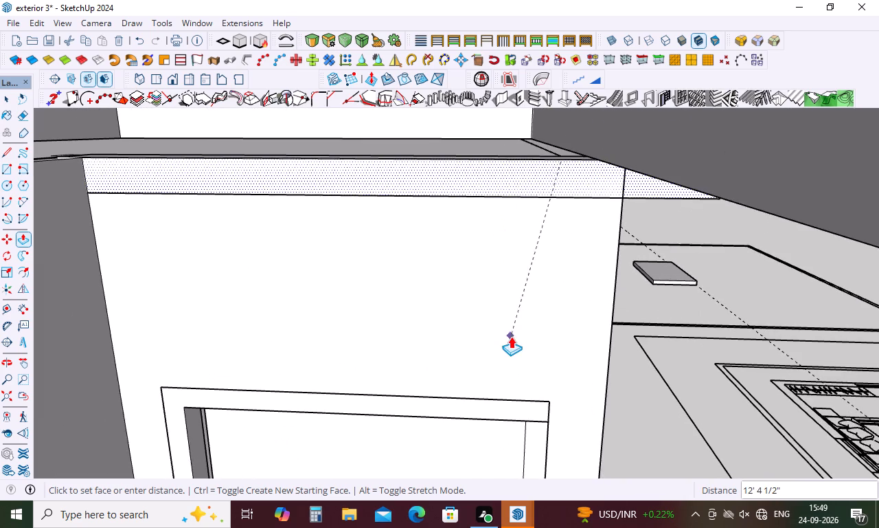
scroll(512, 327, down, 19)
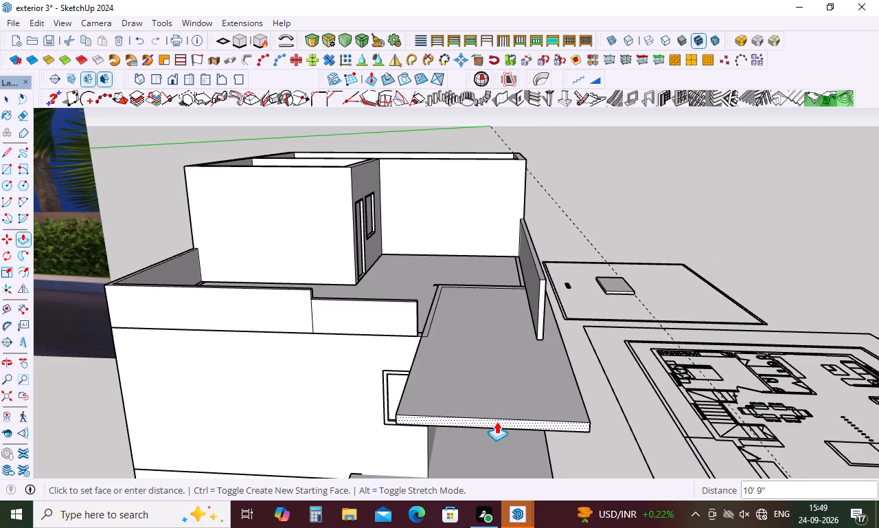
scroll(496, 421, up, 5)
middle_drag(496, 421, 523, 215)
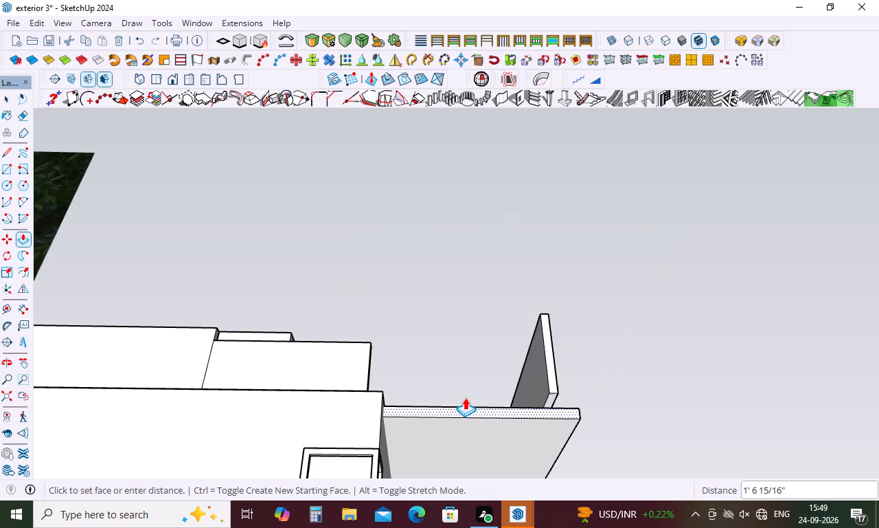
scroll(465, 397, down, 14)
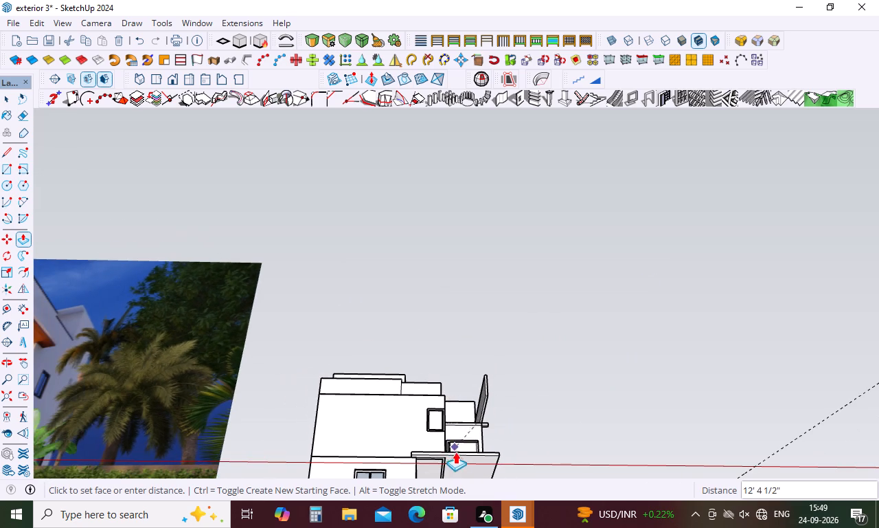
scroll(455, 457, up, 10)
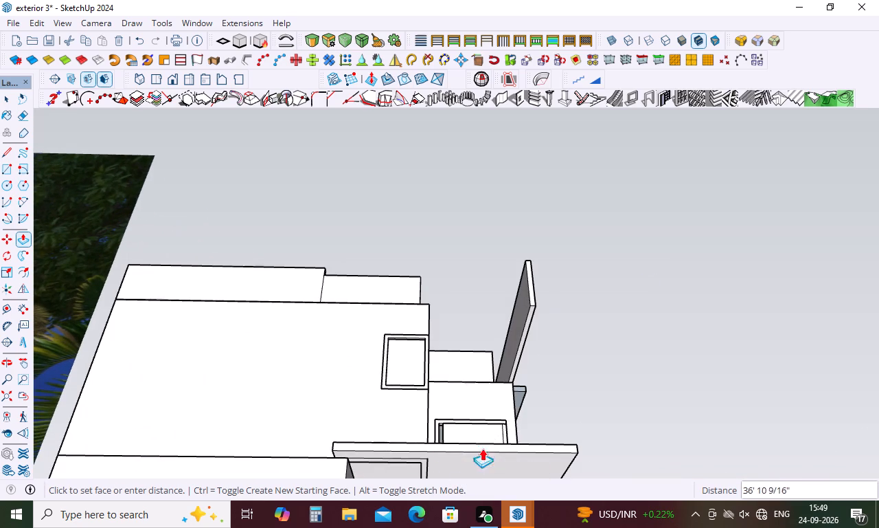
click(572, 450)
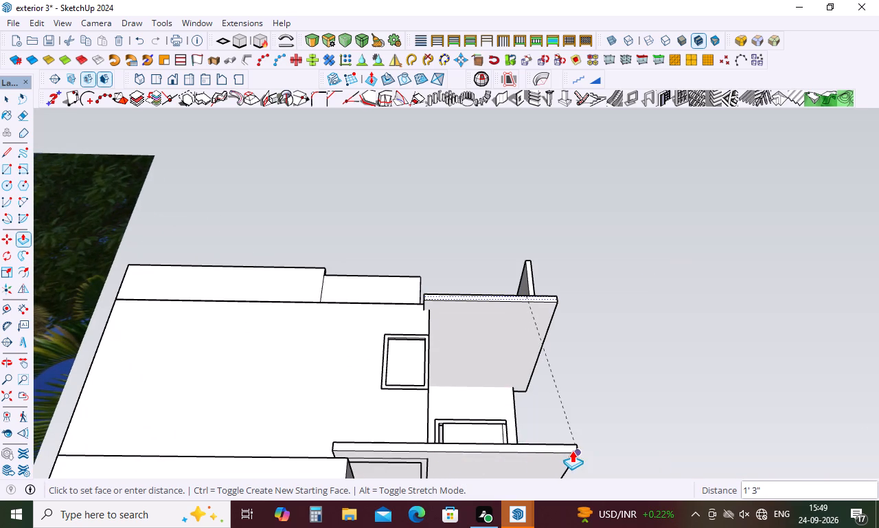
Extend the new slab's inner side face 5' 1 1/2" past the corner window, in line with the lower balcony slab's end.
scroll(589, 337, down, 5)
middle_drag(589, 336, 307, 445)
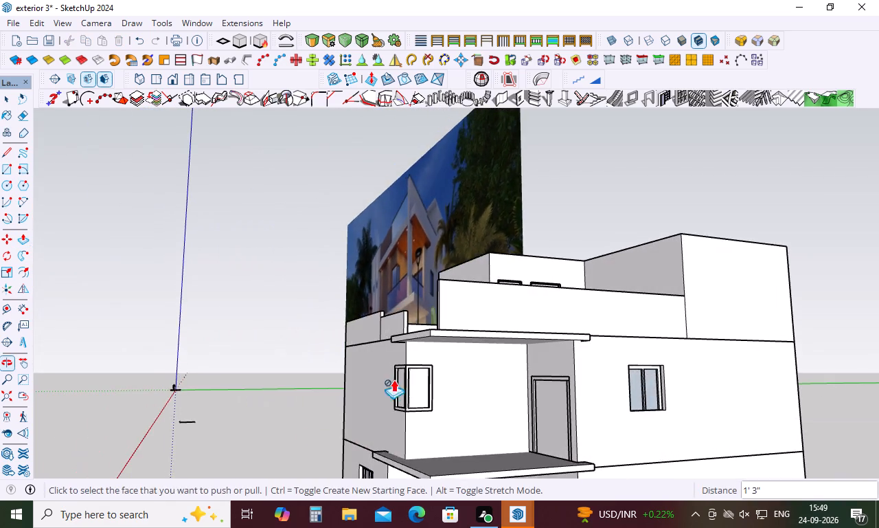
scroll(405, 373, down, 4)
middle_drag(410, 376, 671, 482)
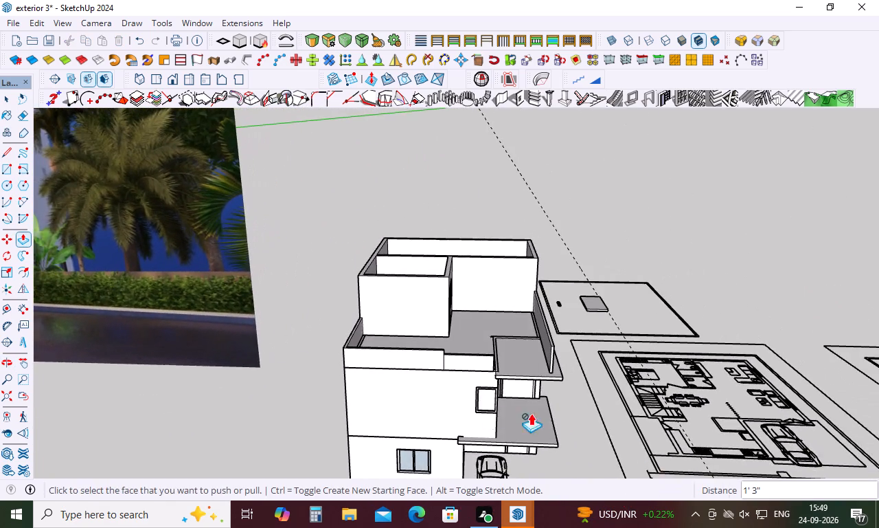
scroll(491, 403, up, 9)
middle_drag(507, 377, 626, 360)
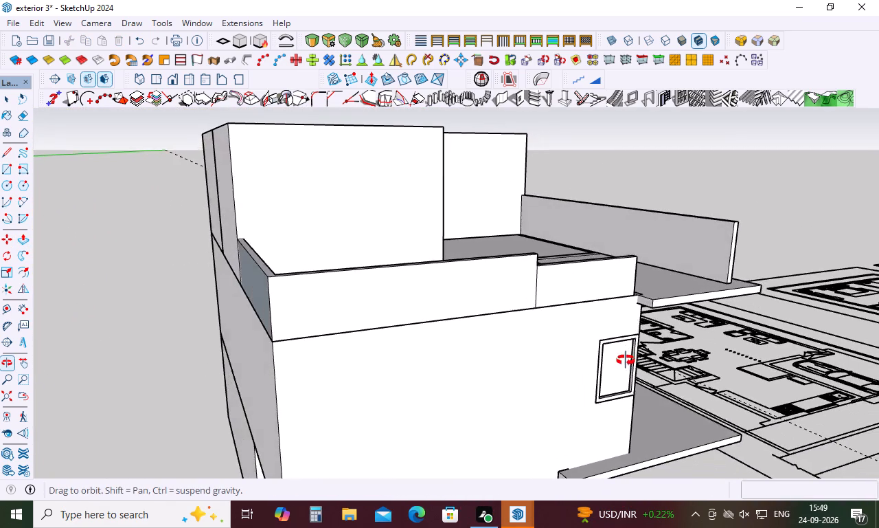
middle_drag(626, 360, 626, 360)
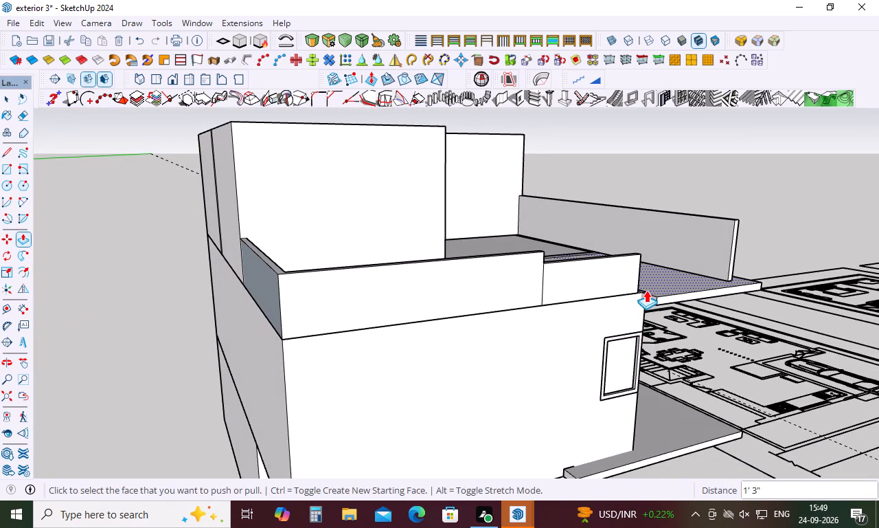
click(648, 297)
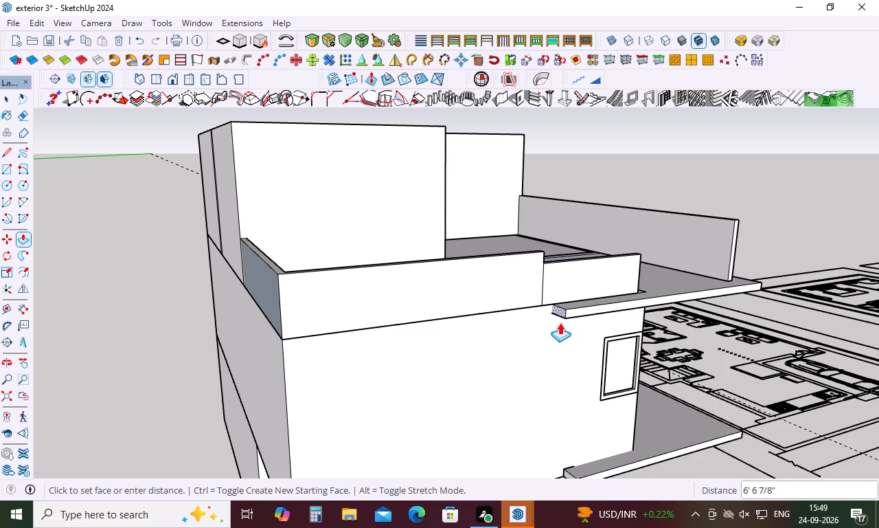
scroll(560, 322, down, 2)
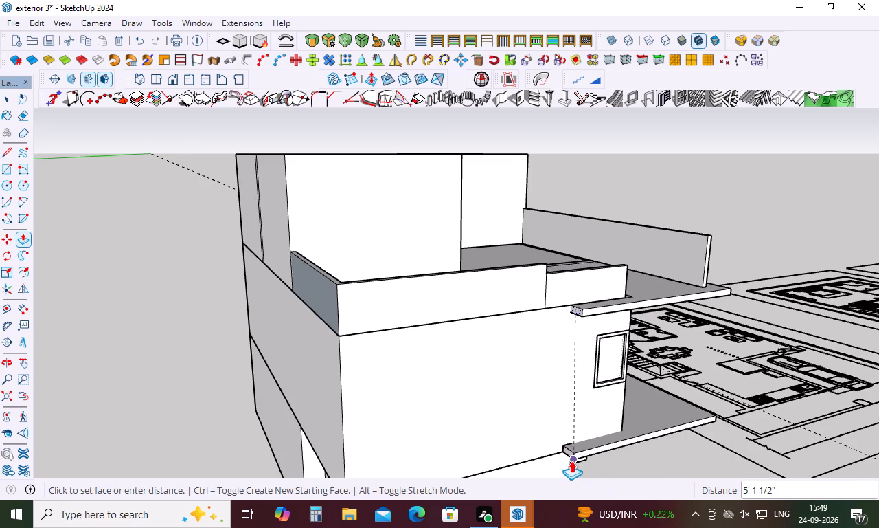
click(571, 461)
Select the whole extended roof slab above the balcony and make it a group.
middle_drag(645, 330, 564, 419)
scroll(501, 368, down, 4)
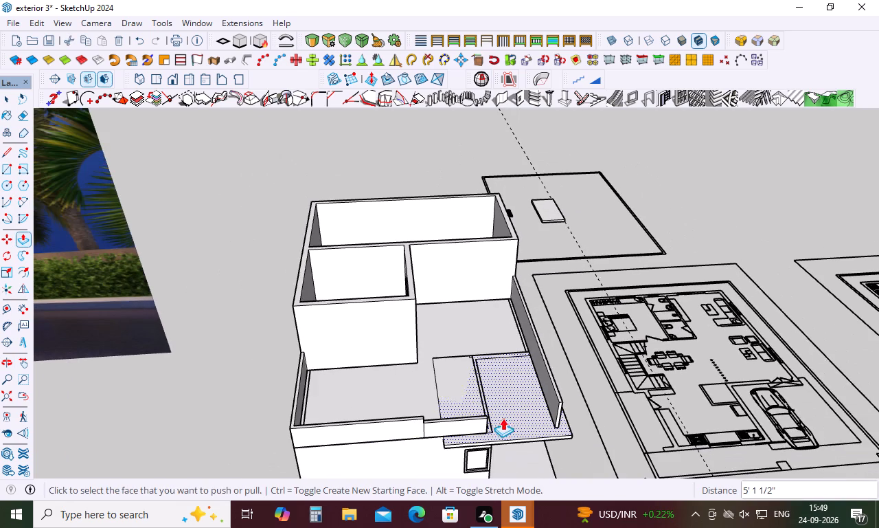
middle_drag(512, 438, 469, 410)
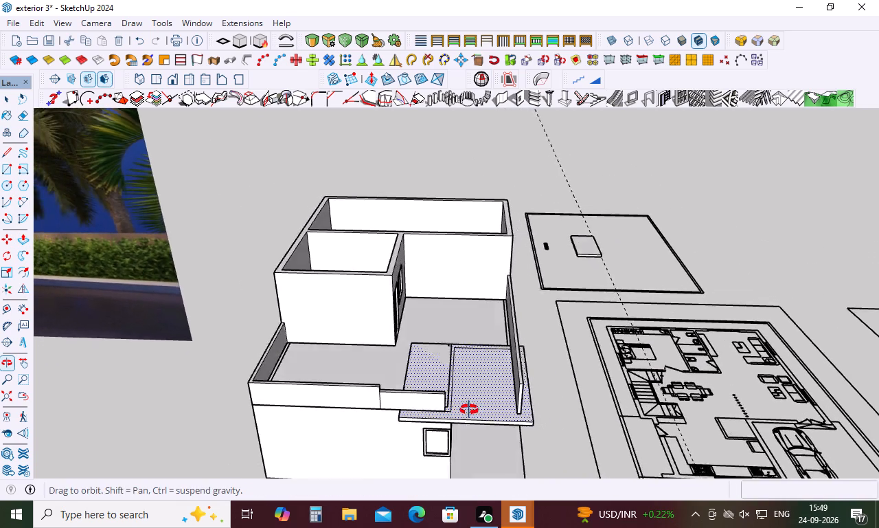
middle_drag(469, 410, 447, 368)
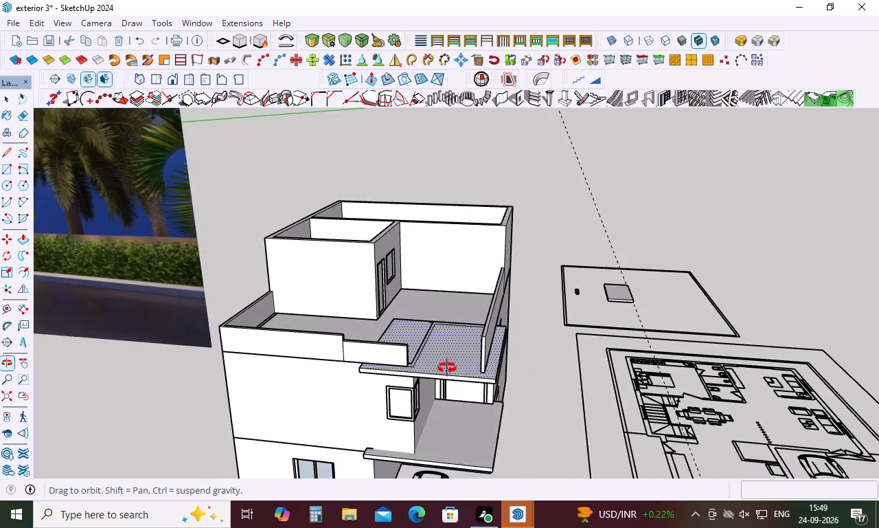
middle_drag(447, 368, 460, 388)
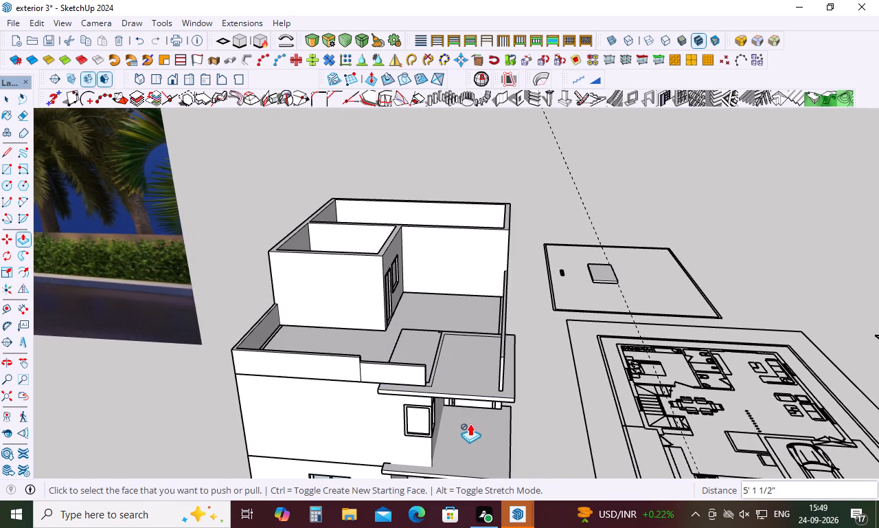
key(space)
triple_click(494, 397)
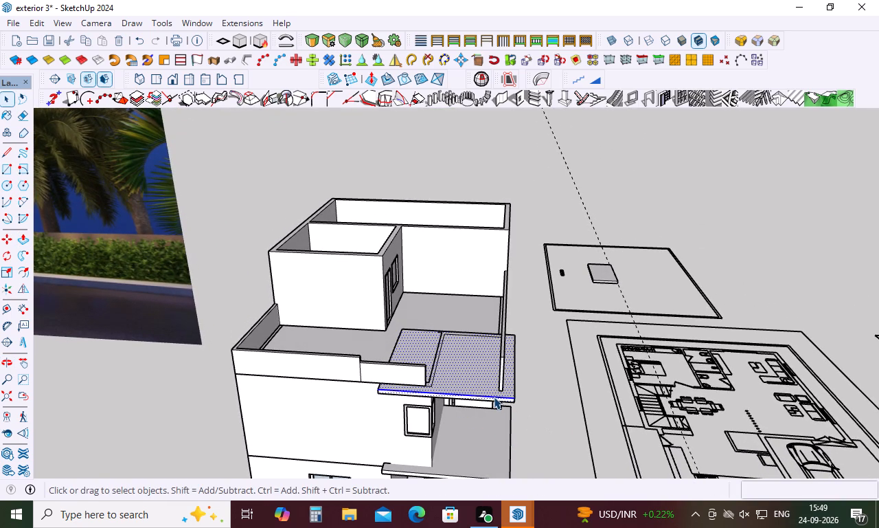
right_click(494, 395)
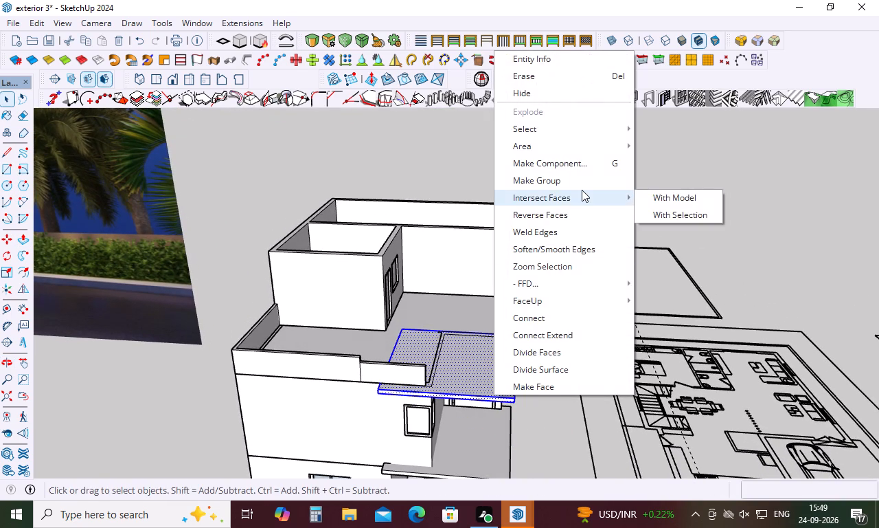
click(563, 182)
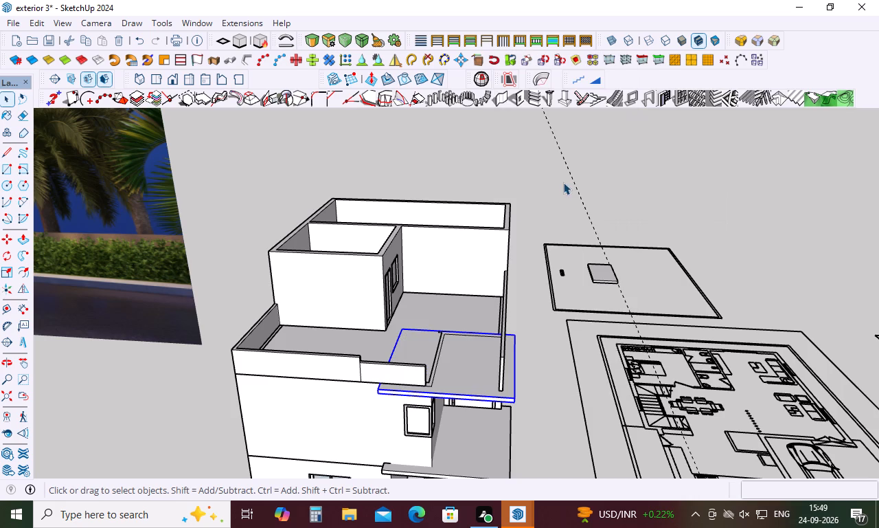
Examine how the grouped balcony roof slab overlaps the terrace floor, checking inside both the floor group and the slab group.
middle_click(545, 413)
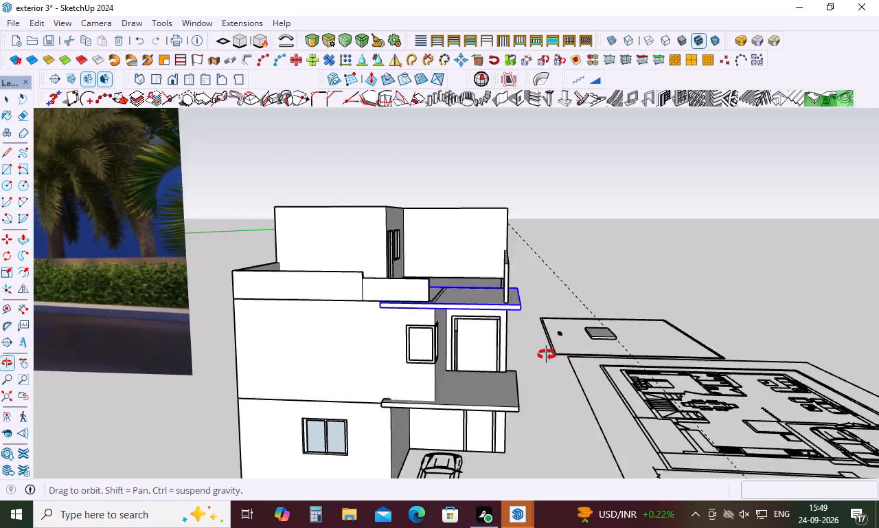
scroll(407, 370, up, 5)
scroll(481, 357, up, 1)
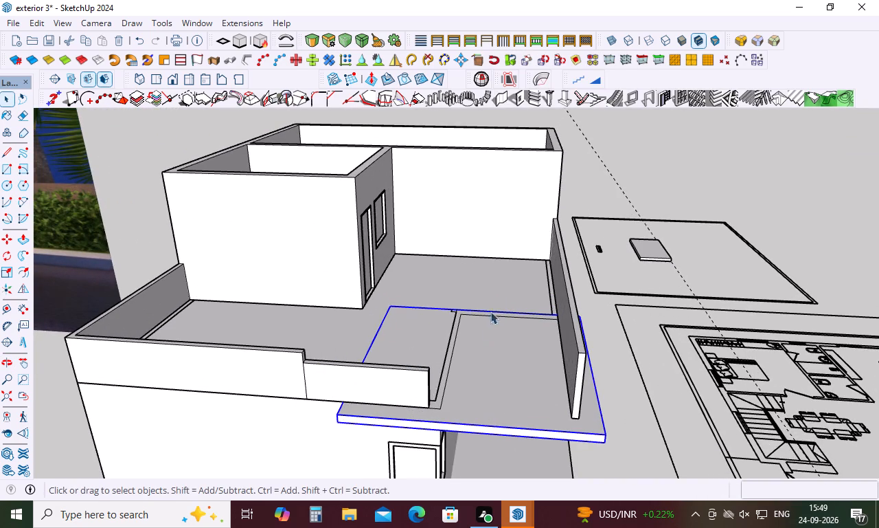
double_click(496, 278)
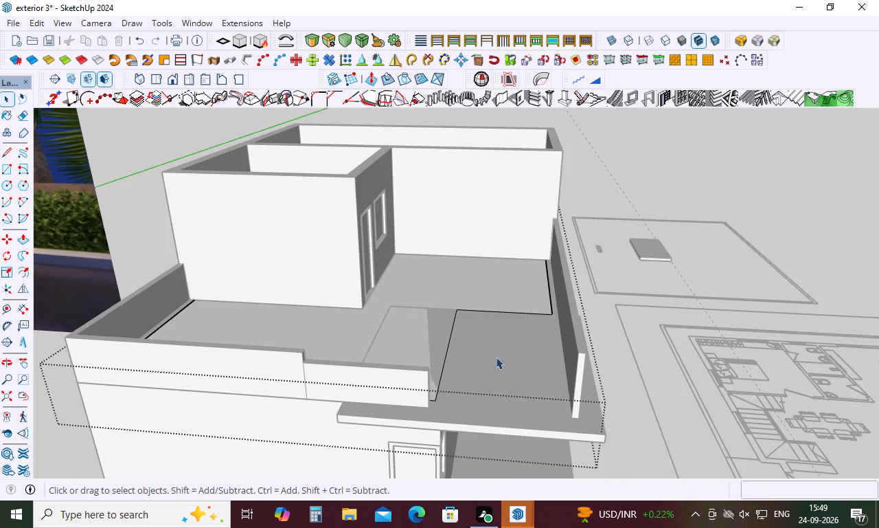
click(676, 412)
click(499, 439)
double_click(502, 429)
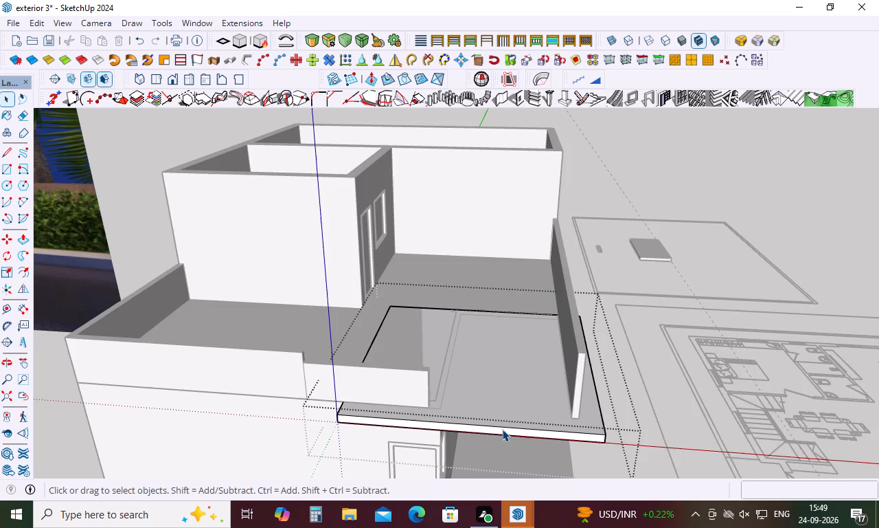
click(665, 445)
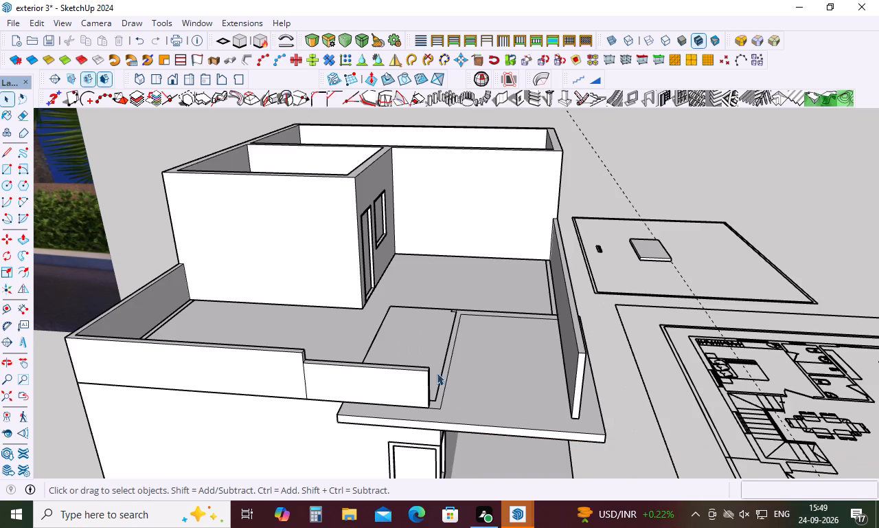
click(444, 354)
drag(447, 350, 446, 345)
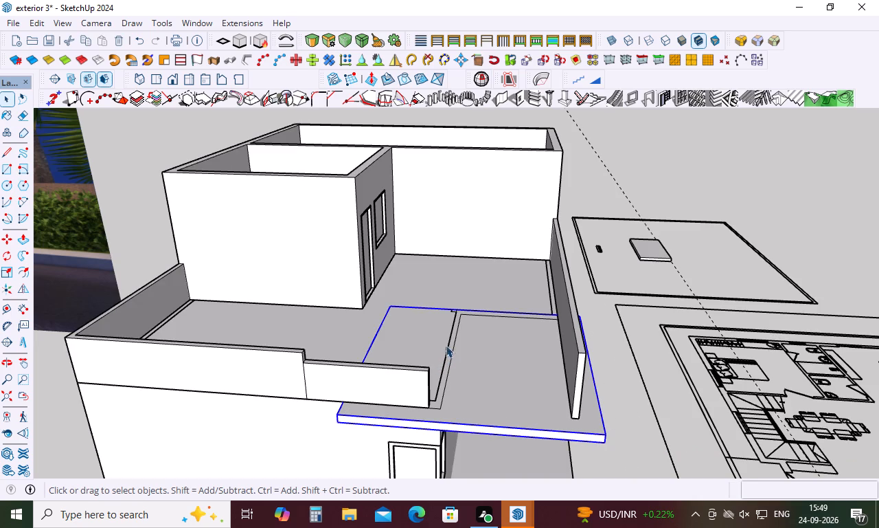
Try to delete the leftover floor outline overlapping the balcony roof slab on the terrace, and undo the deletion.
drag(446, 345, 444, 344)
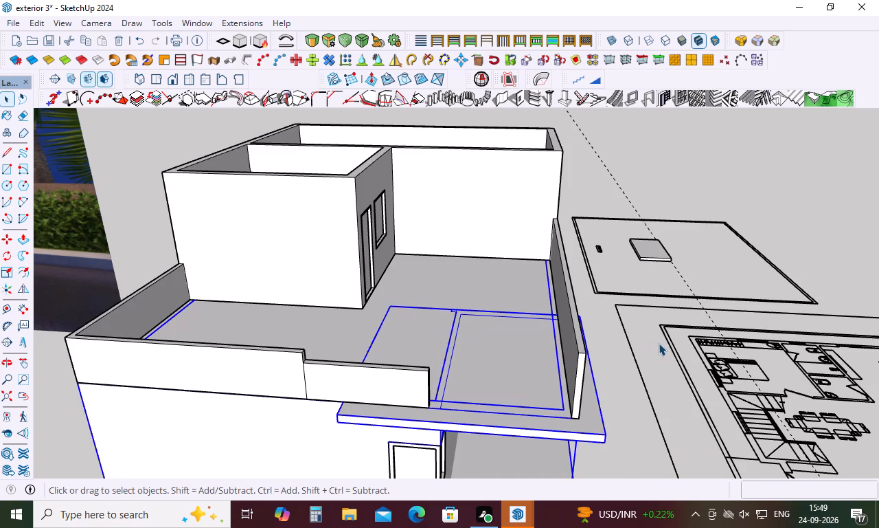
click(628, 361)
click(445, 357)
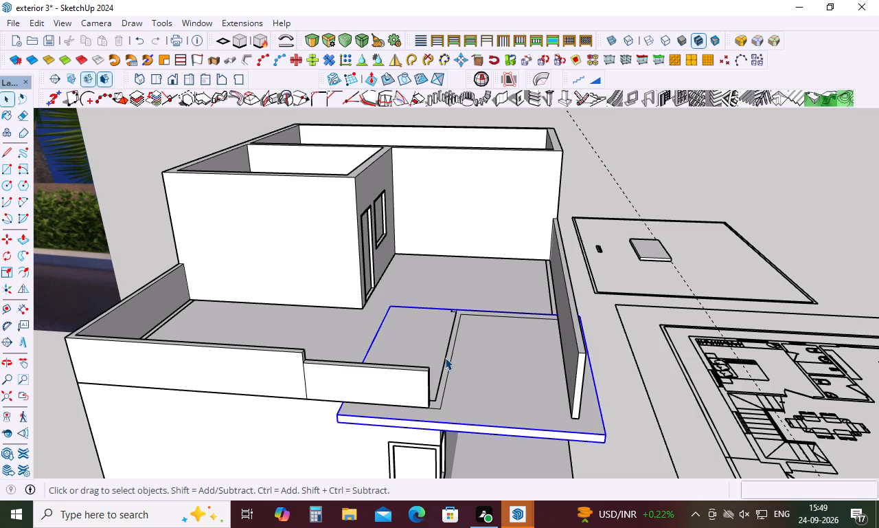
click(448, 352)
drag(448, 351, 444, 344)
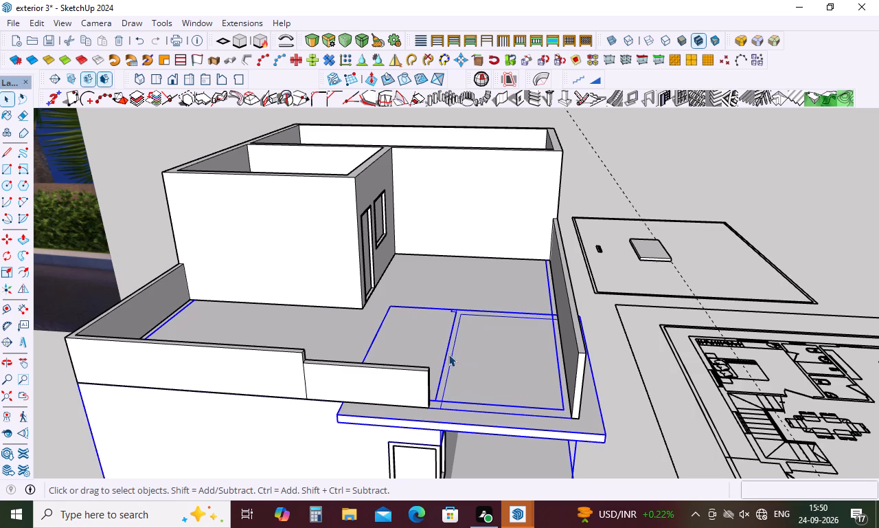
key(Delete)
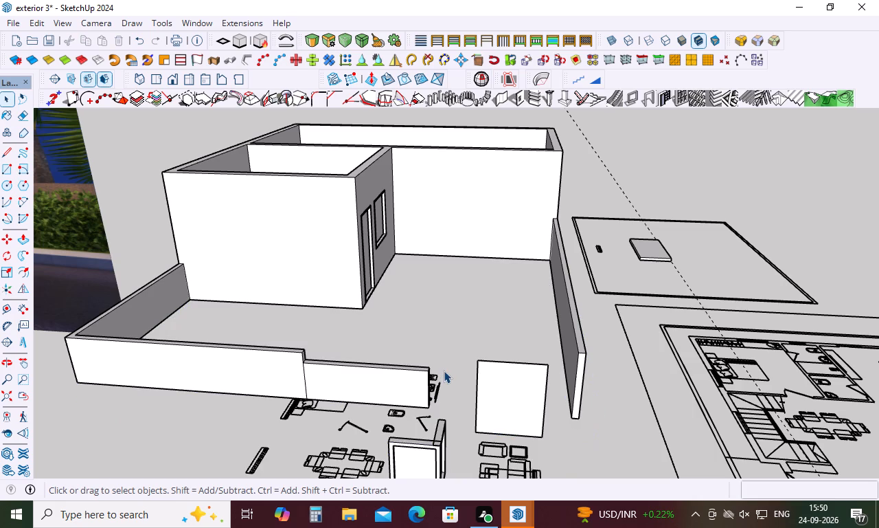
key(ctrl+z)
Delete the car plan drawing lying on the ground in front of the house.
scroll(498, 313, down, 2)
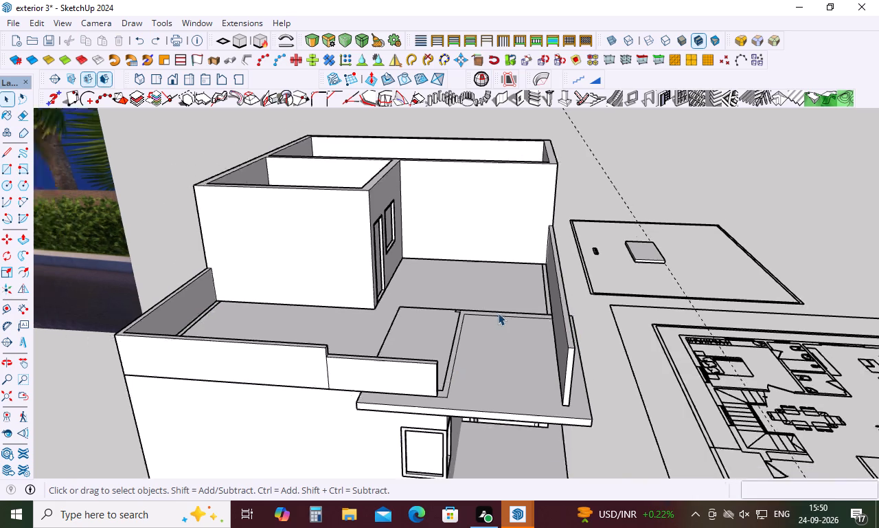
scroll(498, 313, down, 2)
middle_drag(490, 383, 460, 320)
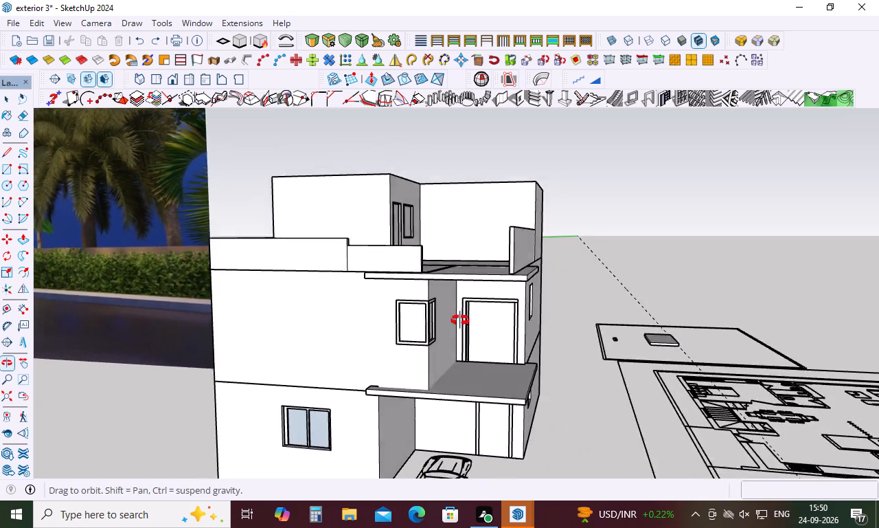
middle_drag(460, 320, 424, 406)
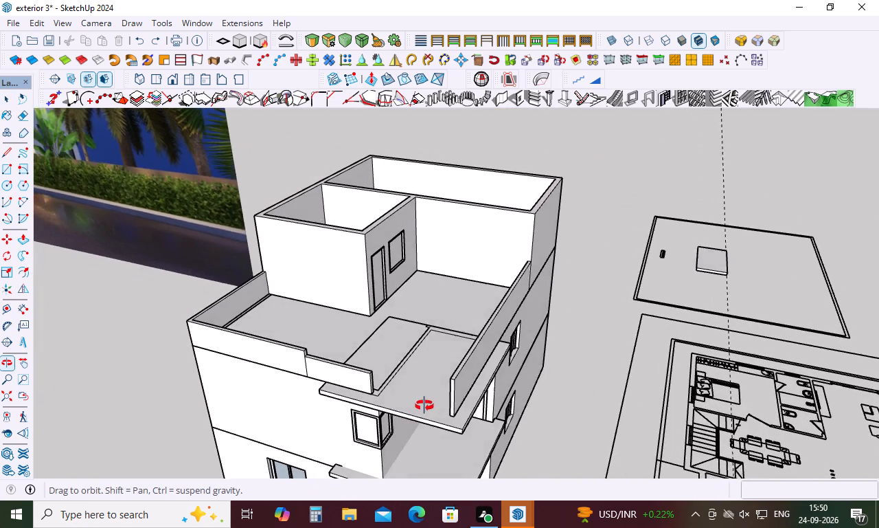
middle_drag(424, 406, 339, 257)
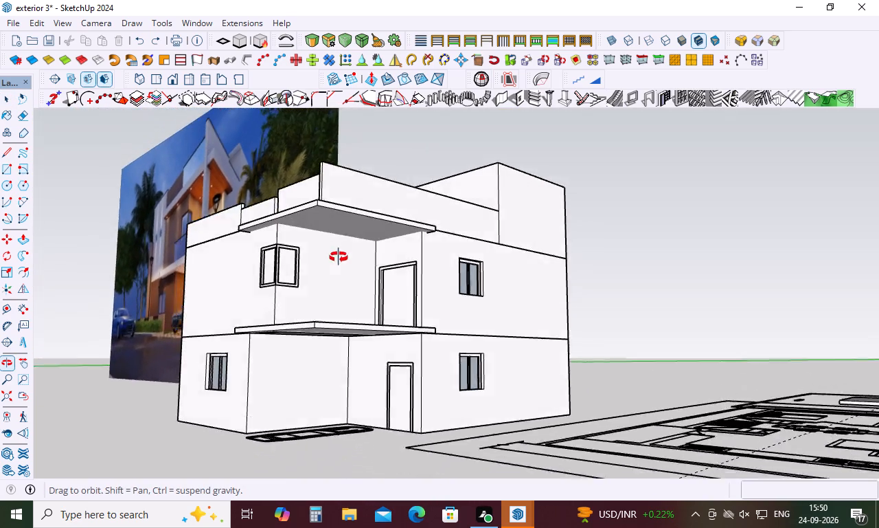
middle_drag(339, 257, 444, 242)
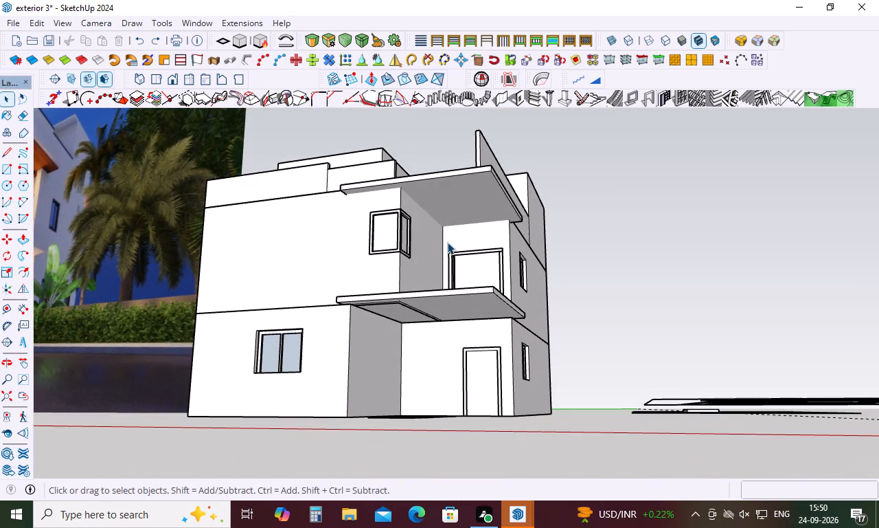
scroll(447, 242, down, 7)
middle_drag(448, 245, 422, 370)
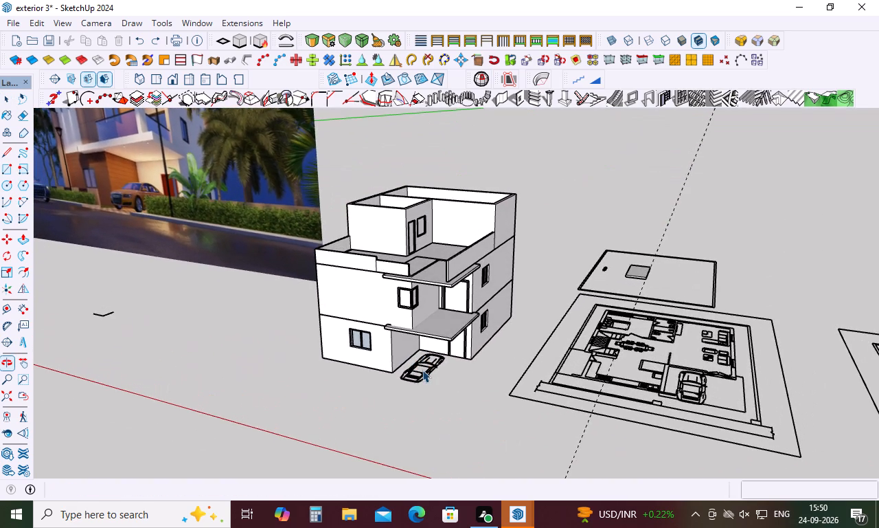
scroll(422, 358, up, 4)
click(426, 377)
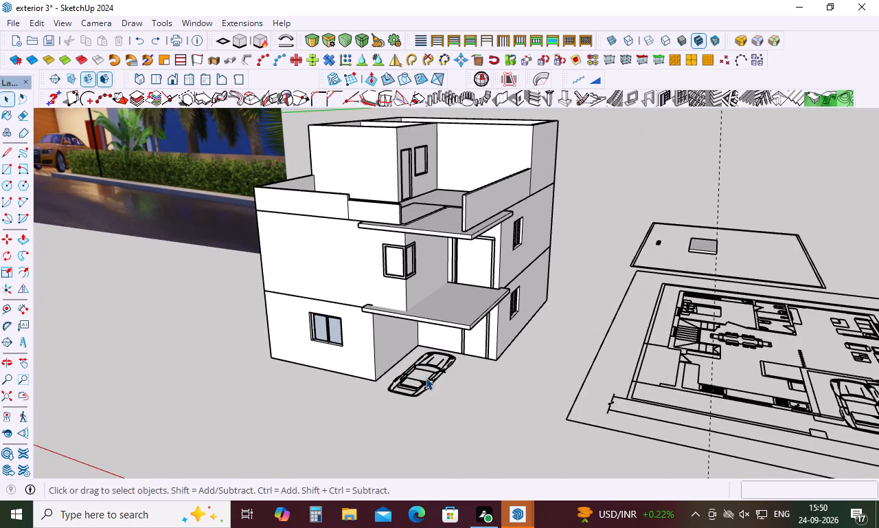
key(Delete)
Compare the house's balcony slabs and overall massing with the reference render from several viewpoints.
scroll(424, 382, down, 4)
middle_drag(424, 382, 410, 364)
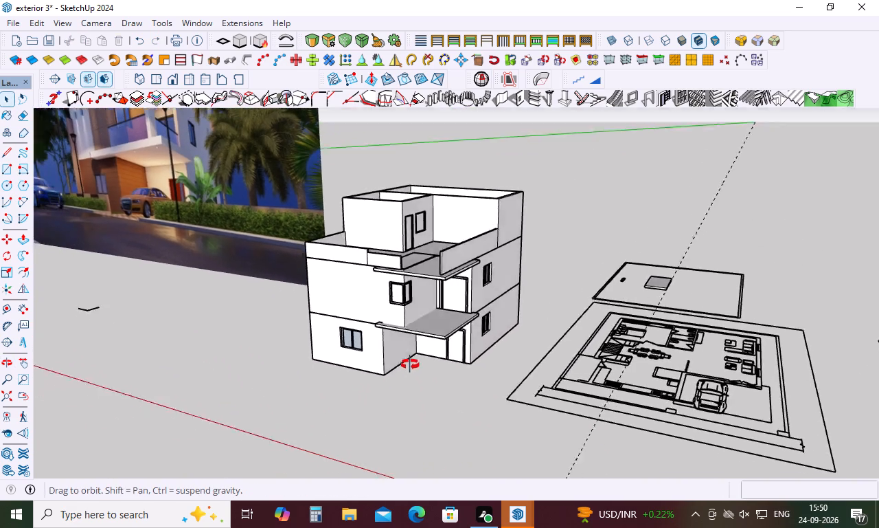
middle_drag(410, 364, 464, 322)
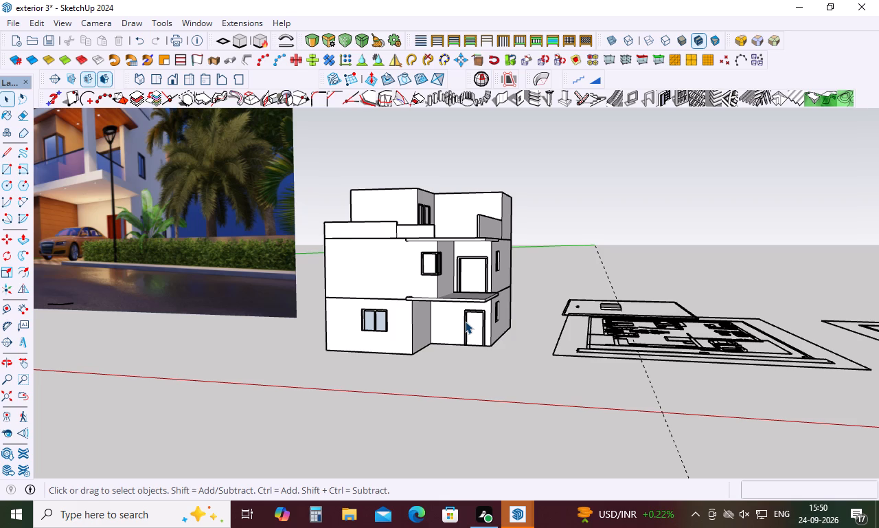
scroll(449, 313, down, 7)
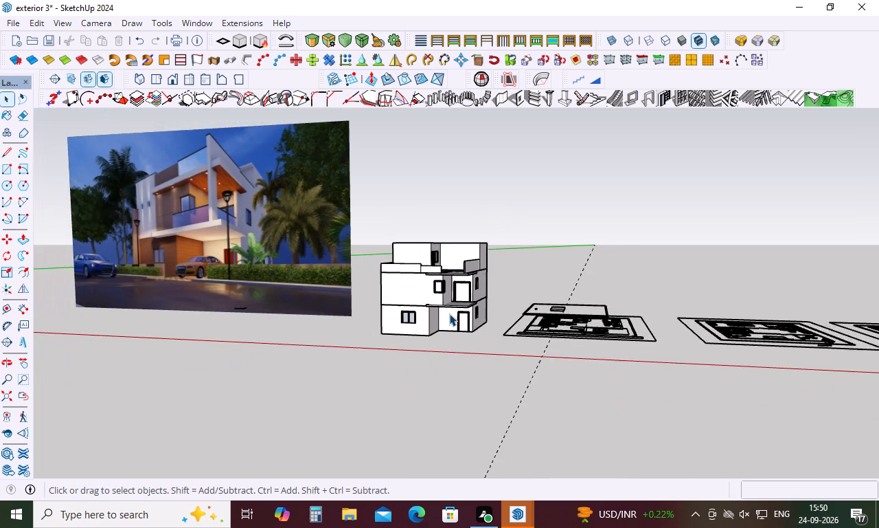
scroll(449, 313, down, 3)
middle_drag(449, 312, 453, 286)
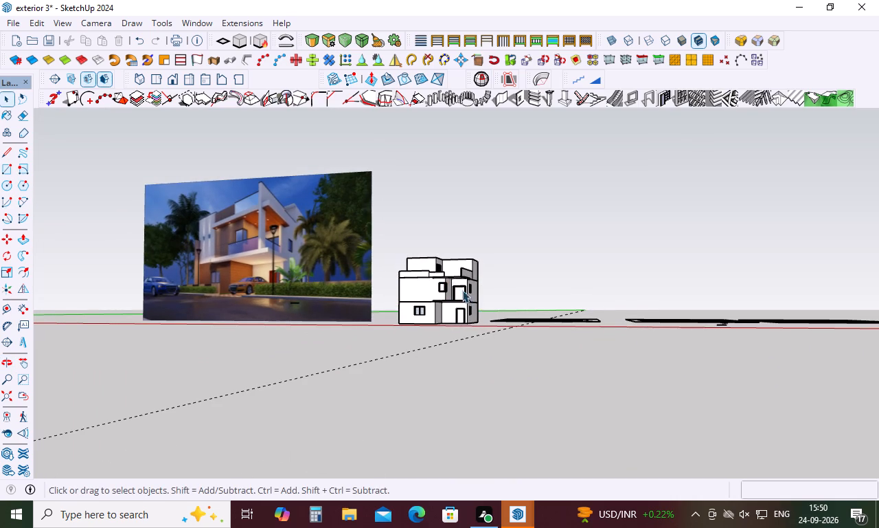
scroll(458, 286, up, 14)
middle_drag(448, 272, 456, 238)
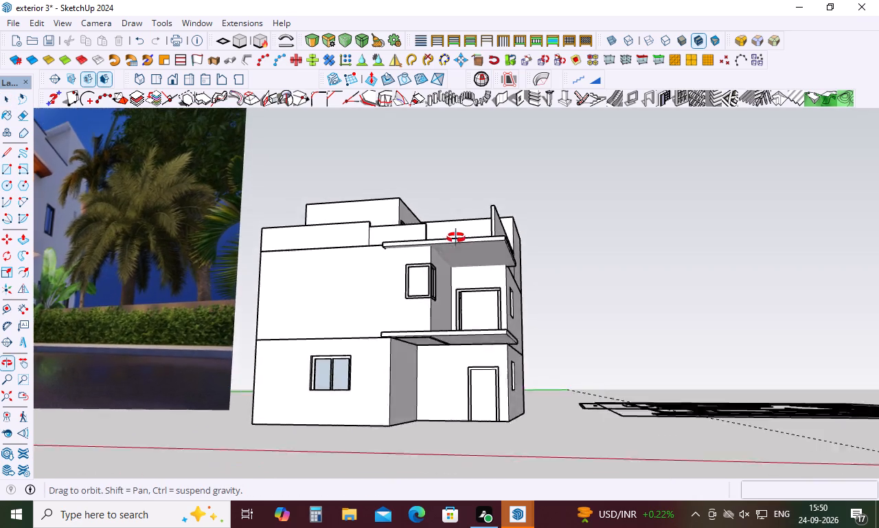
middle_drag(456, 238, 446, 289)
scroll(446, 291, down, 6)
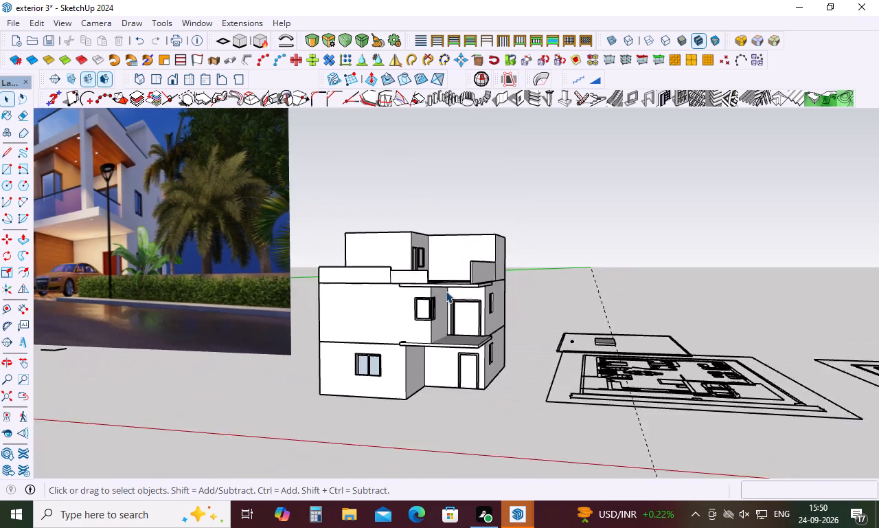
scroll(446, 291, down, 2)
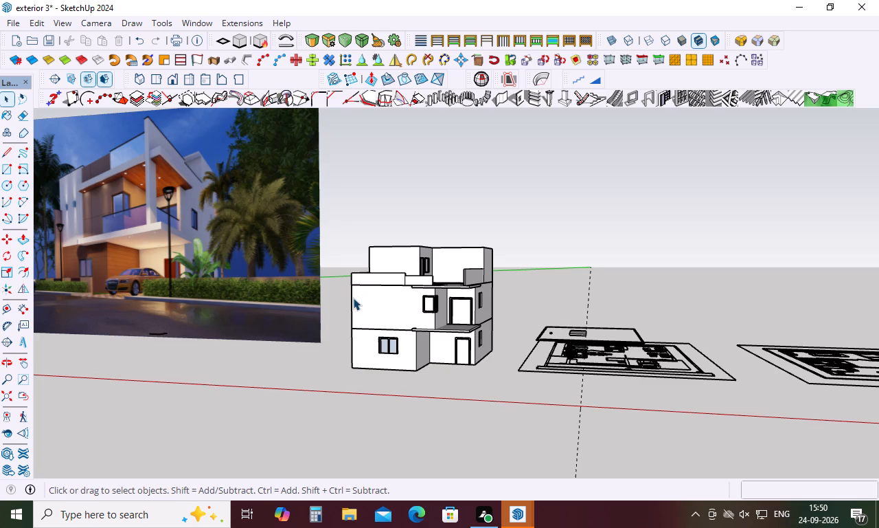
key(r)
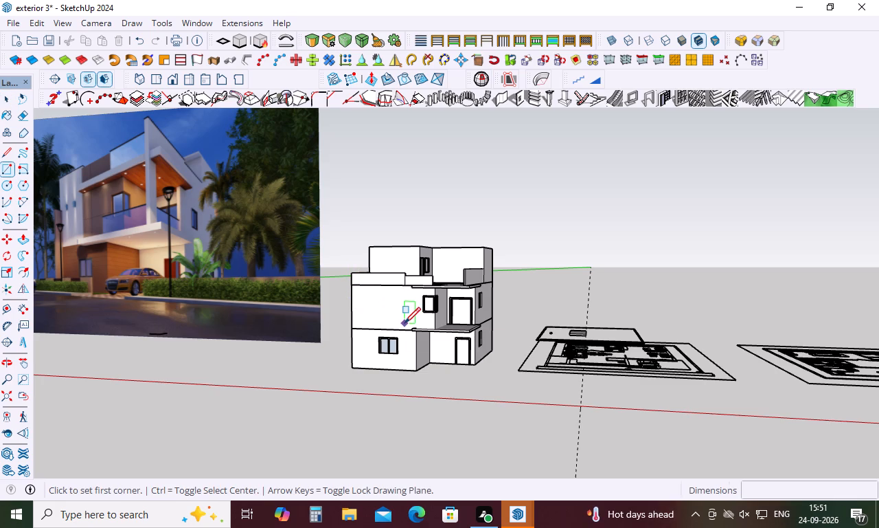
middle_drag(404, 331, 518, 330)
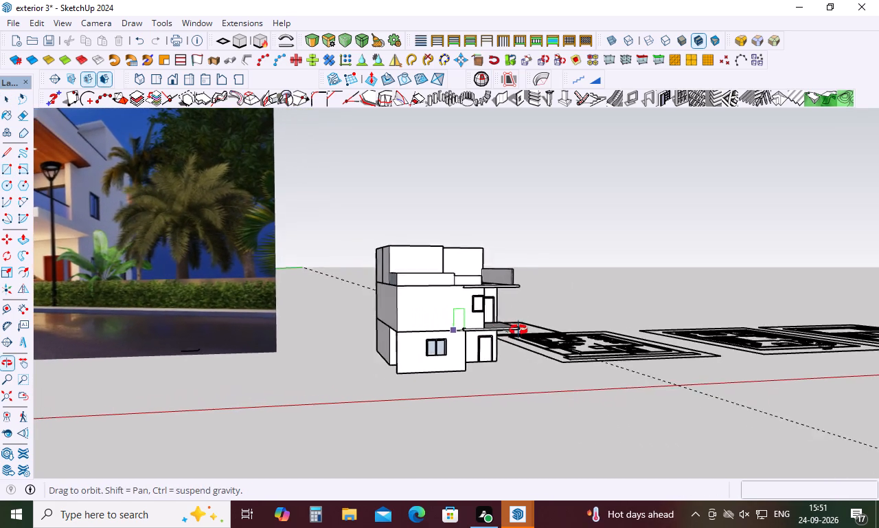
middle_drag(518, 330, 519, 330)
scroll(518, 324, down, 4)
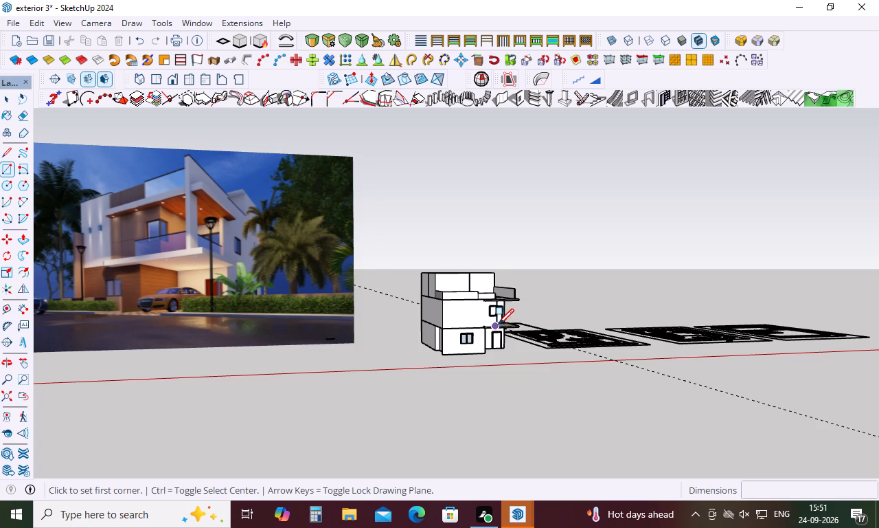
Extend the lower balcony slab's end face 4' 8 3/8" along the front wall, over the ground-floor window, and close its group.
scroll(478, 341, up, 9)
middle_drag(484, 347, 592, 367)
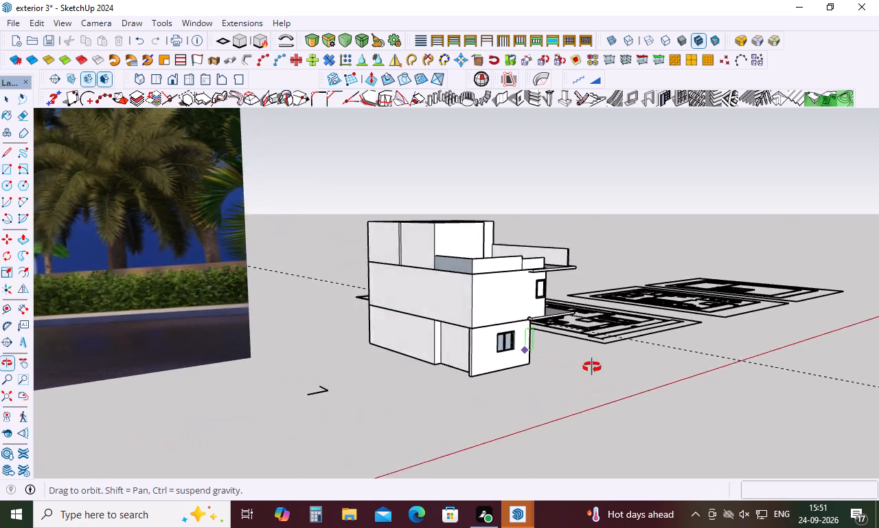
middle_drag(592, 367, 602, 364)
scroll(529, 304, up, 16)
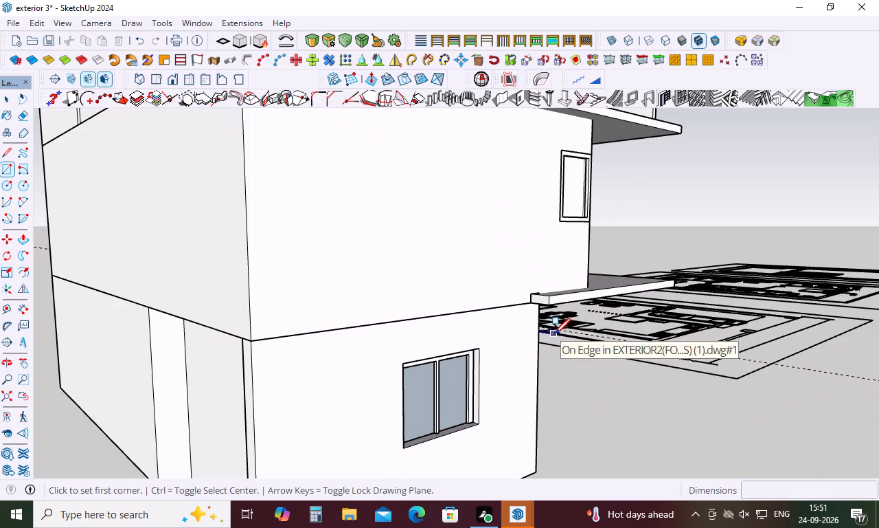
key(space)
double_click(553, 300)
click(553, 300)
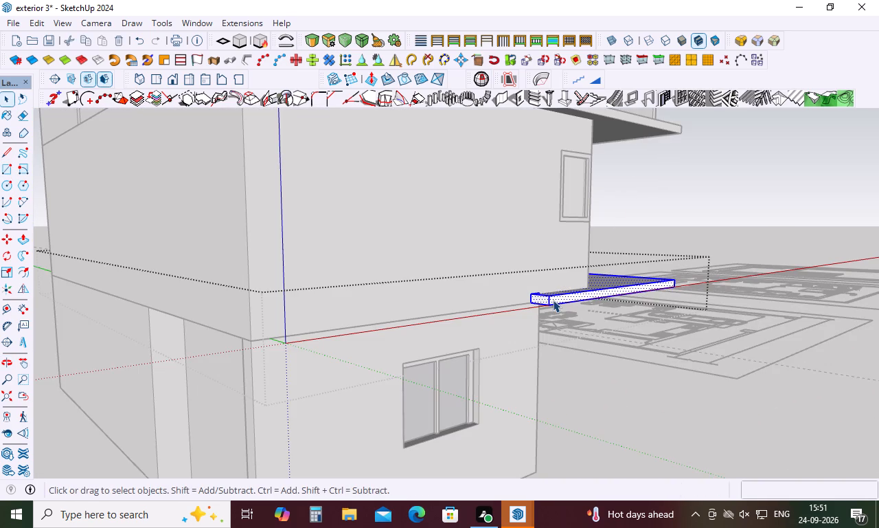
click(549, 302)
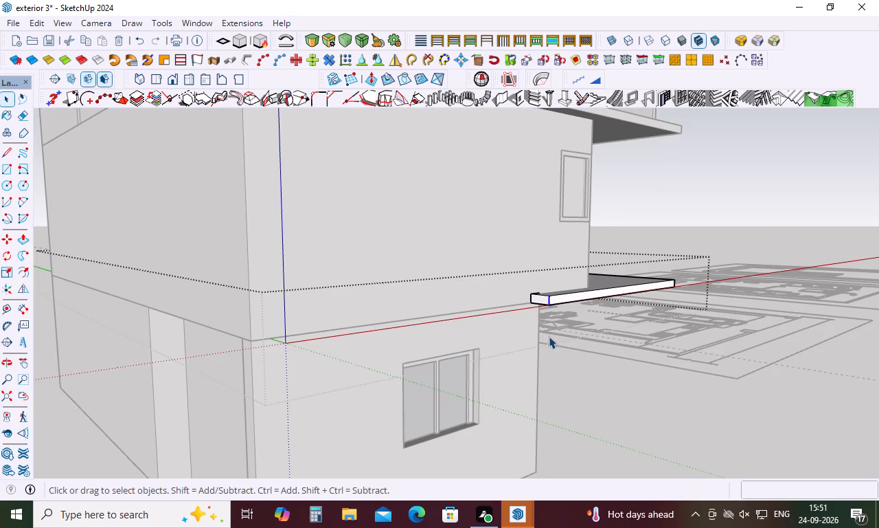
key(p)
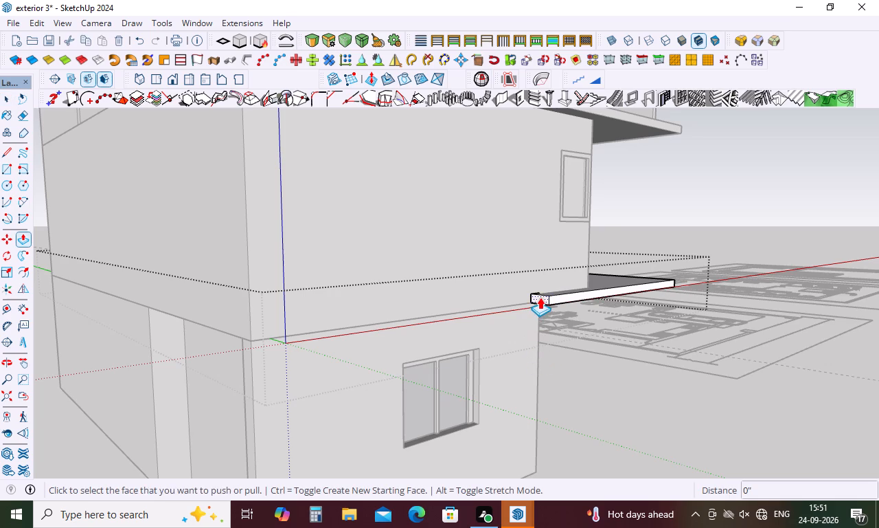
click(540, 297)
scroll(454, 311, down, 18)
scroll(454, 311, down, 10)
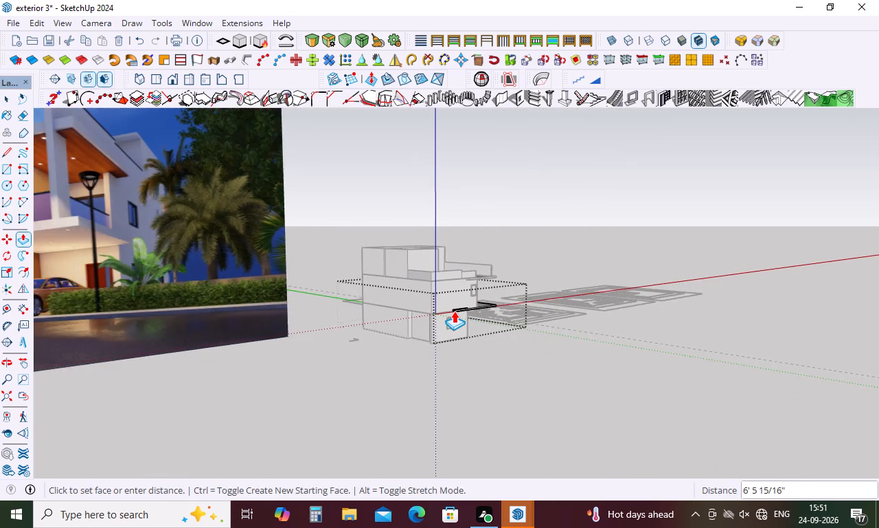
scroll(454, 311, down, 5)
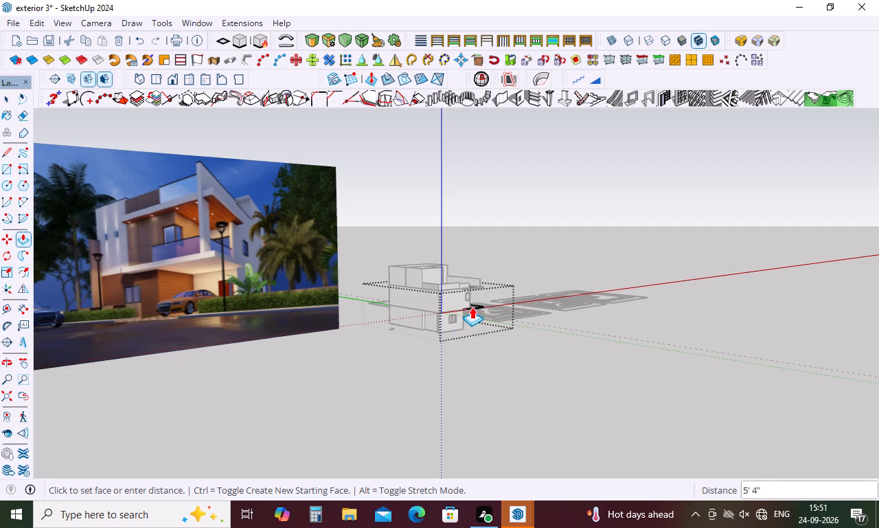
scroll(472, 307, up, 17)
scroll(468, 303, up, 5)
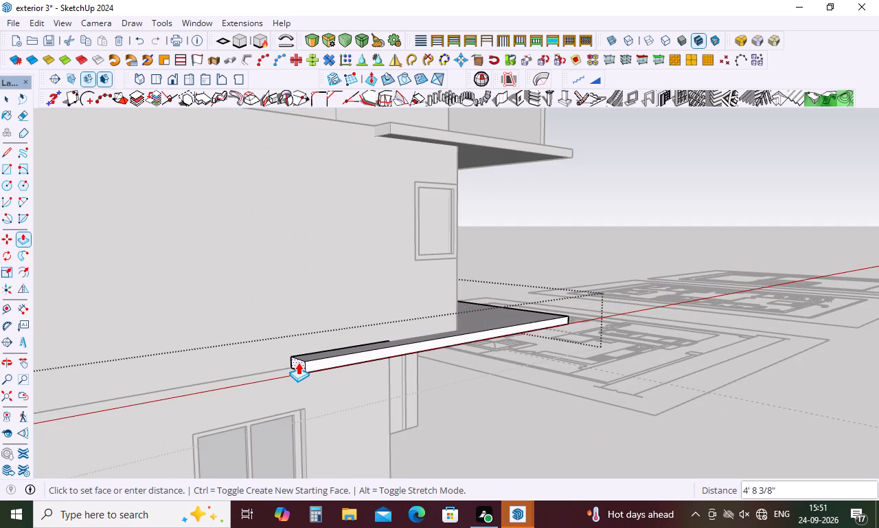
click(298, 362)
scroll(352, 360, down, 10)
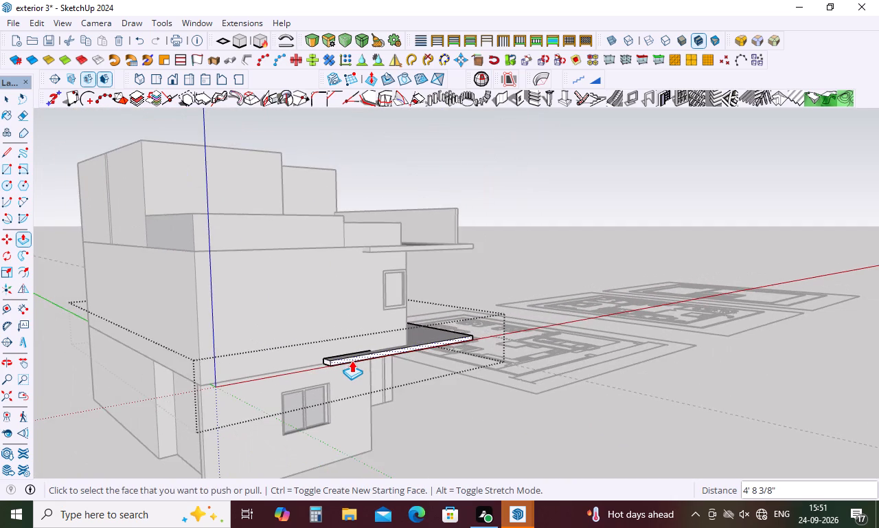
scroll(352, 360, down, 4)
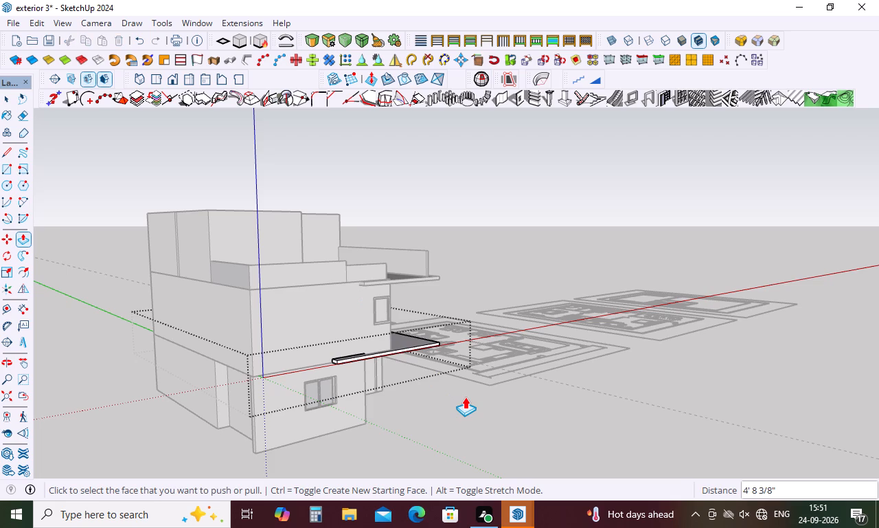
key(space)
click(465, 396)
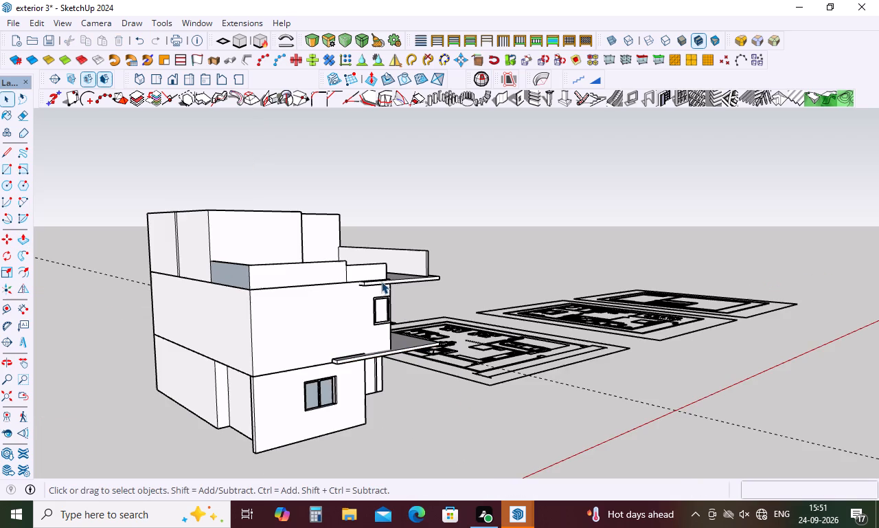
Extend the balcony roof slab's end face 4' 8 3/8" along the front wall, in line with the lower slab's end, and close its group.
double_click(381, 281)
scroll(348, 278, up, 13)
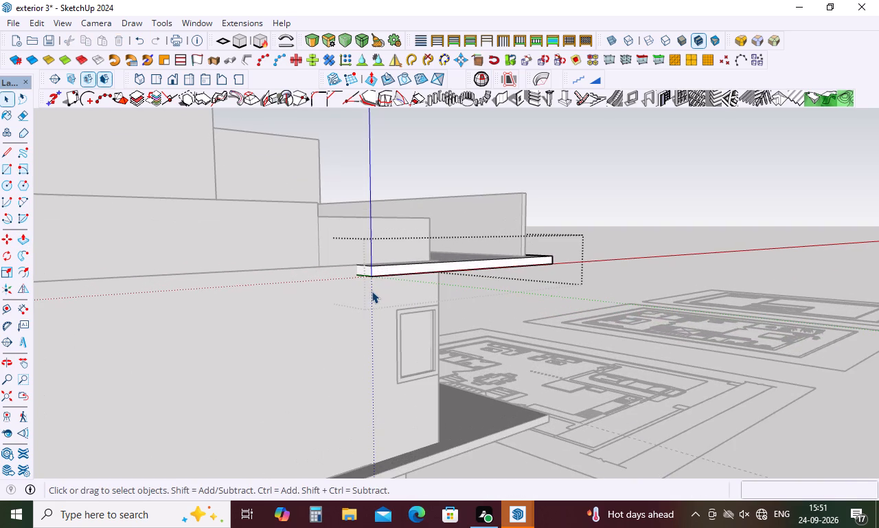
key(p)
click(361, 270)
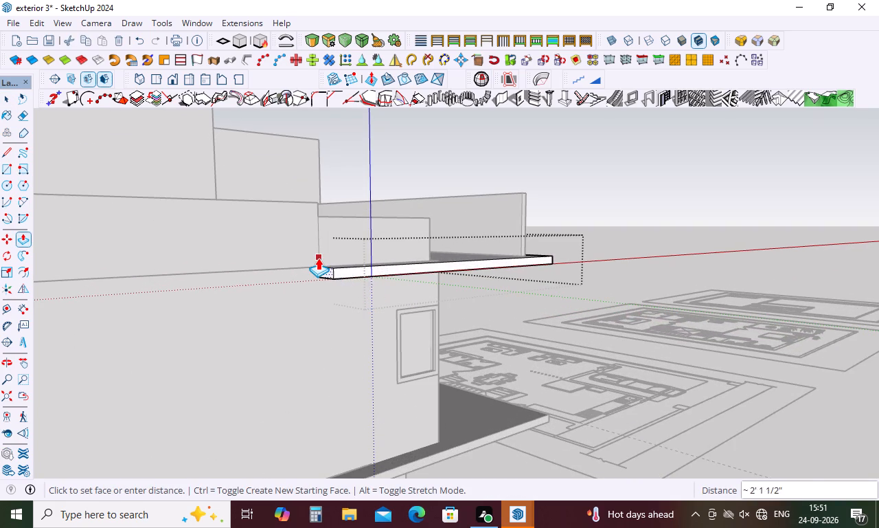
scroll(318, 258, down, 8)
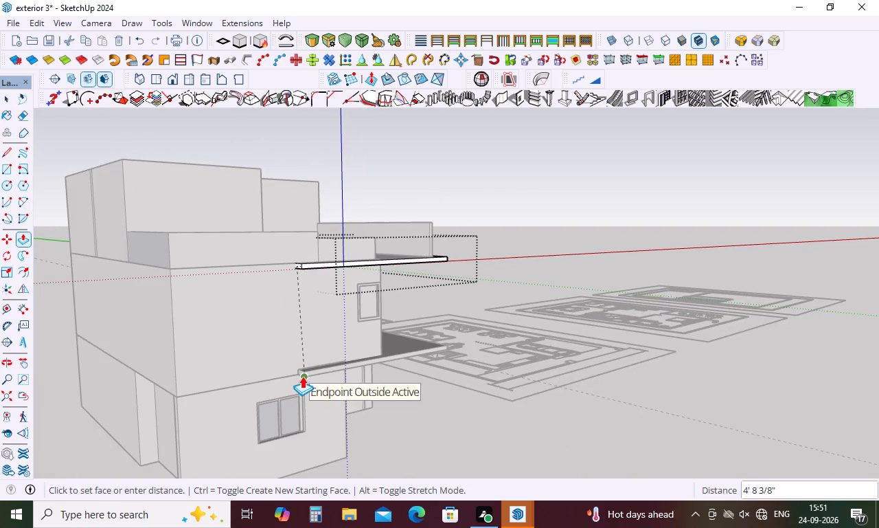
click(302, 376)
scroll(471, 358, down, 5)
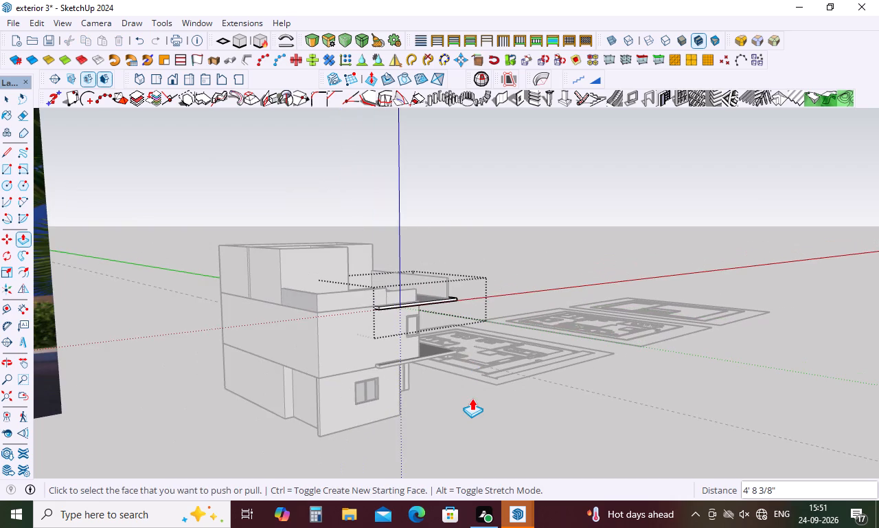
key(space)
click(471, 410)
Compare the lengthened balcony and roof slabs with the reference render from several viewpoints.
scroll(468, 365, down, 4)
middle_drag(468, 365, 387, 385)
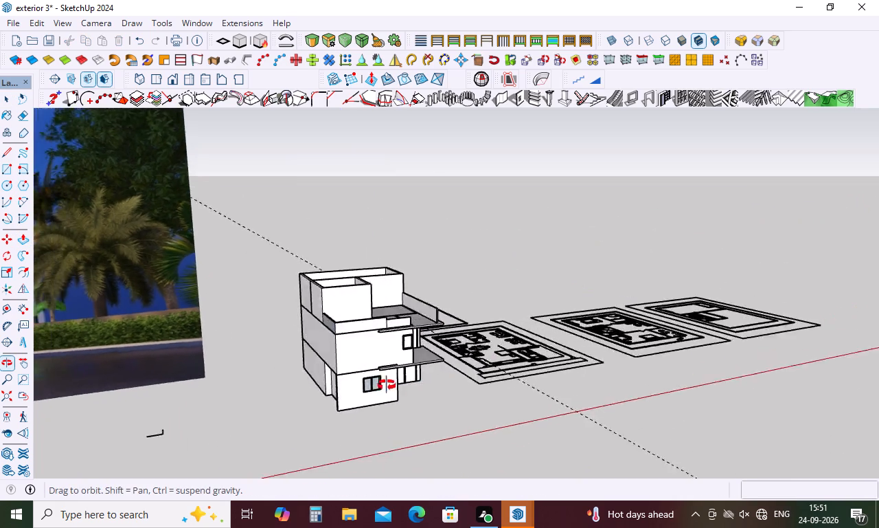
middle_drag(387, 385, 178, 362)
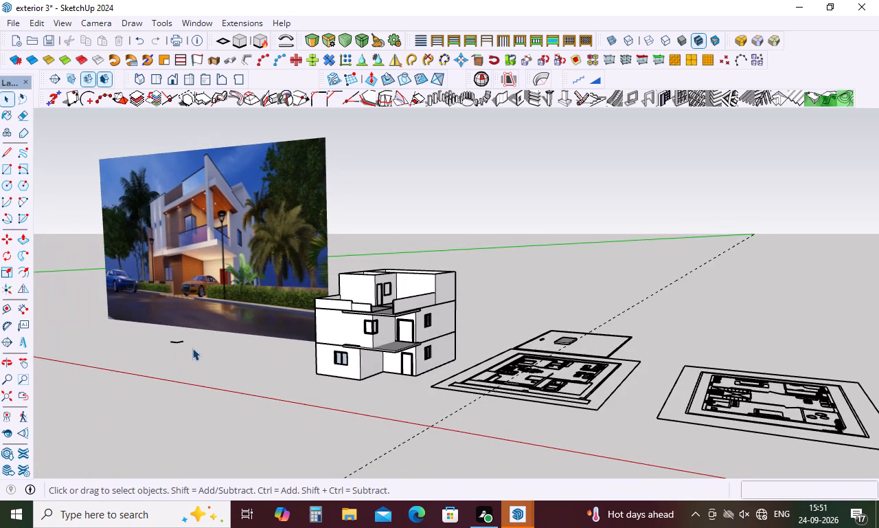
middle_drag(299, 328, 368, 244)
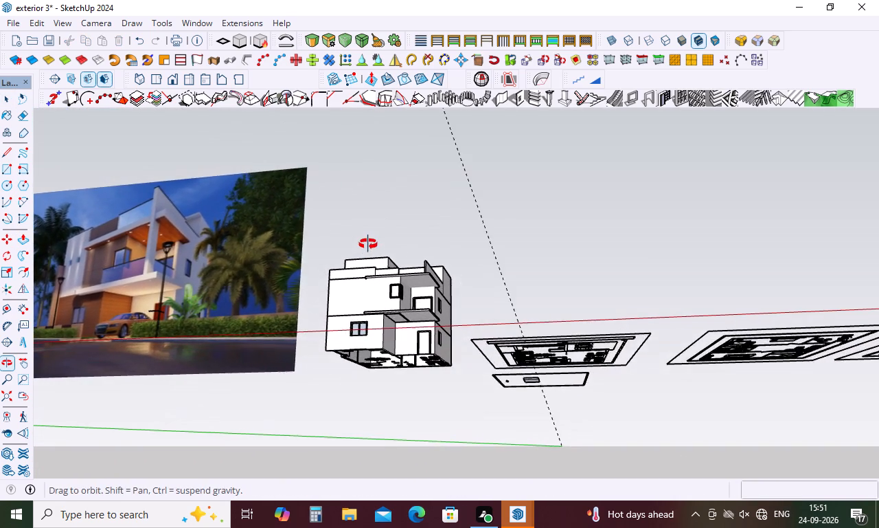
middle_drag(368, 244, 386, 346)
scroll(389, 357, up, 10)
middle_drag(403, 386, 404, 390)
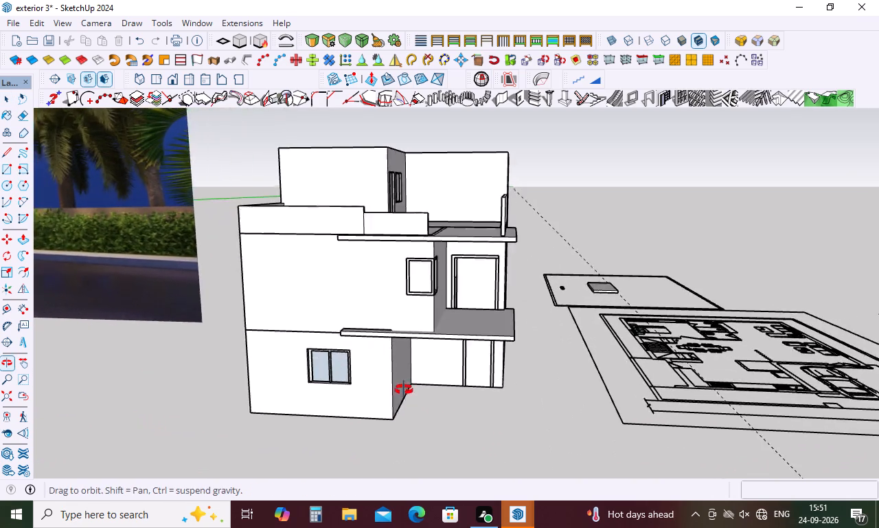
middle_drag(404, 390, 405, 421)
Pull the balcony roof slab's front face outward 2' 3 3/16" from the front wall and close its group.
key(p)
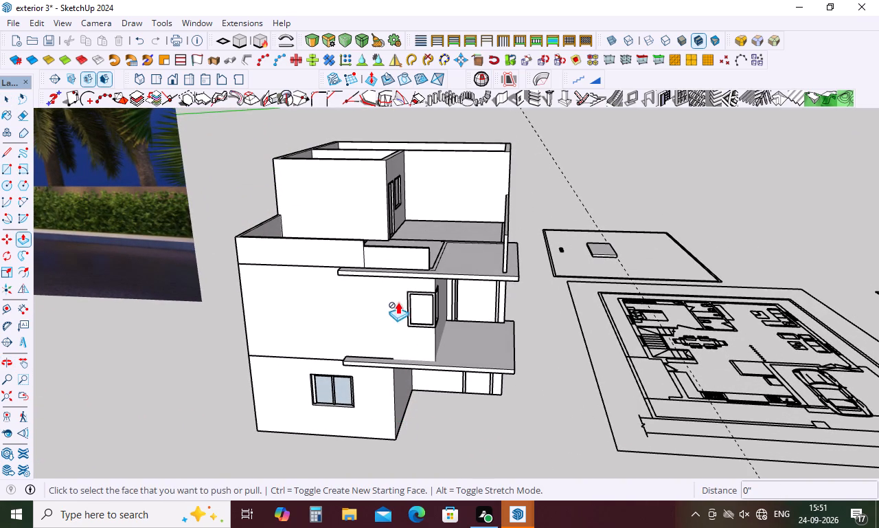
scroll(398, 266, up, 4)
key(space)
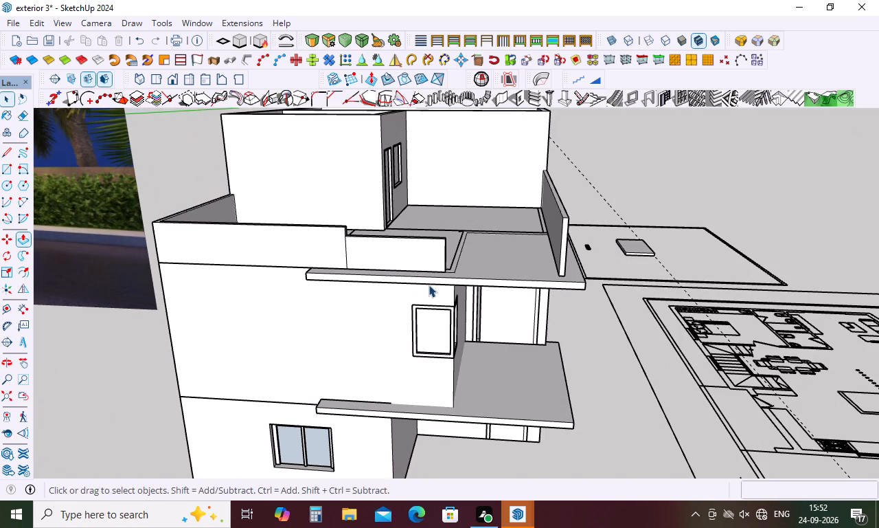
double_click(434, 279)
key(p)
click(422, 279)
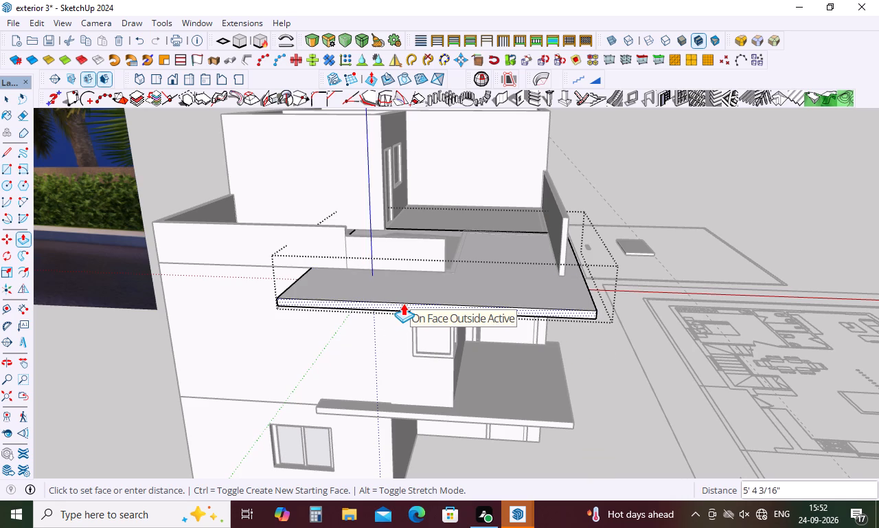
scroll(397, 294, up, 5)
key(Escape)
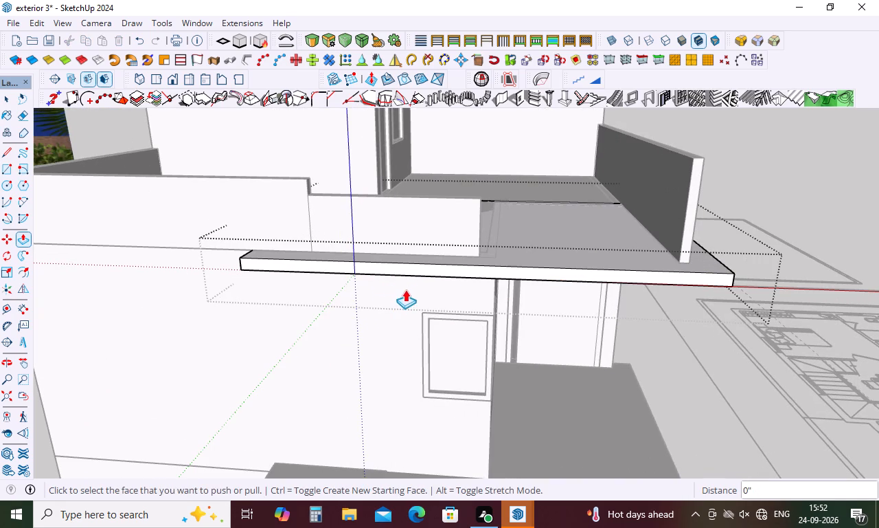
click(424, 267)
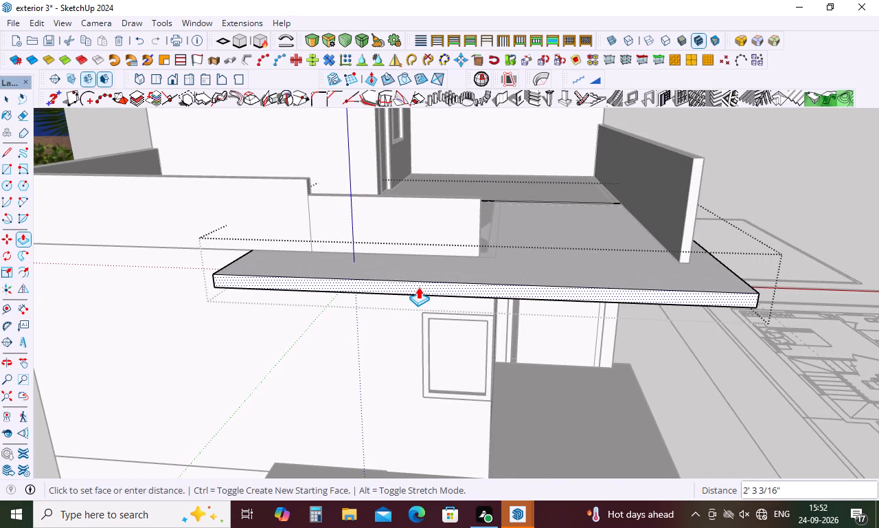
click(418, 287)
scroll(432, 263, down, 2)
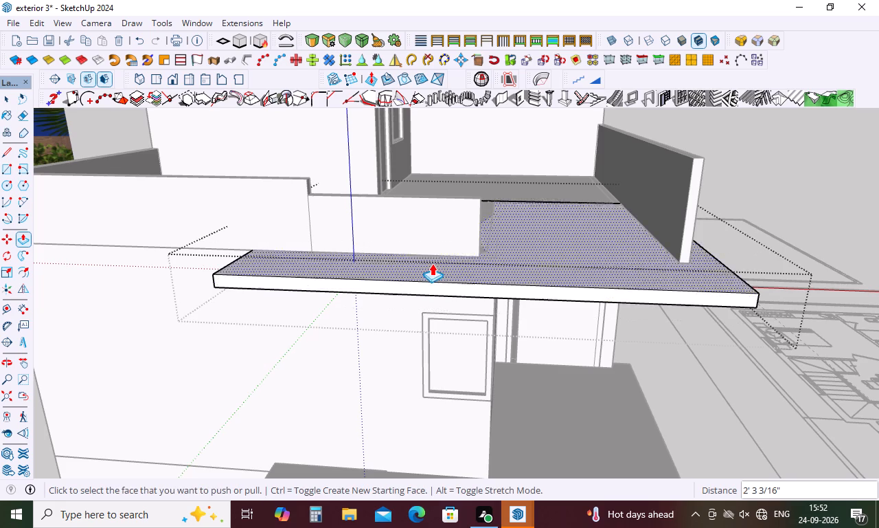
scroll(432, 263, down, 7)
key(space)
click(475, 405)
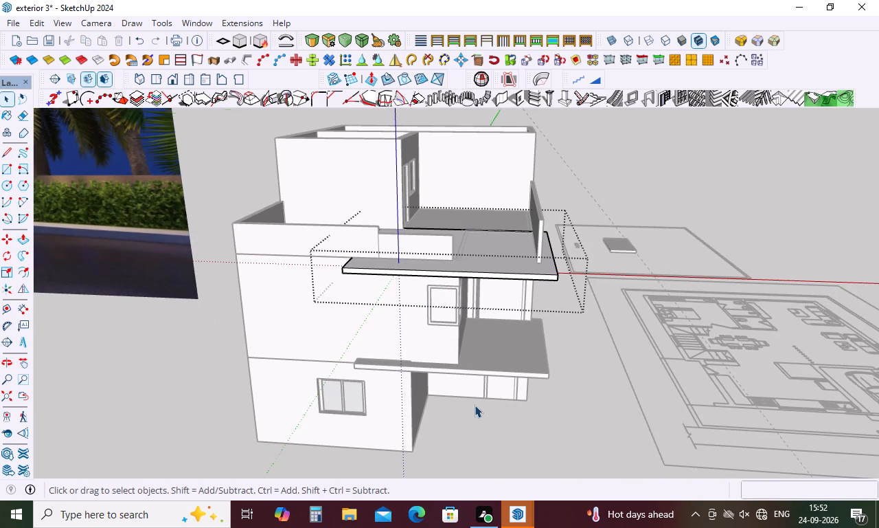
Pull the lower balcony slab's front face outward 2' 3 3/16", flush with the roof slab's front edge, and close its group.
double_click(477, 372)
key(p)
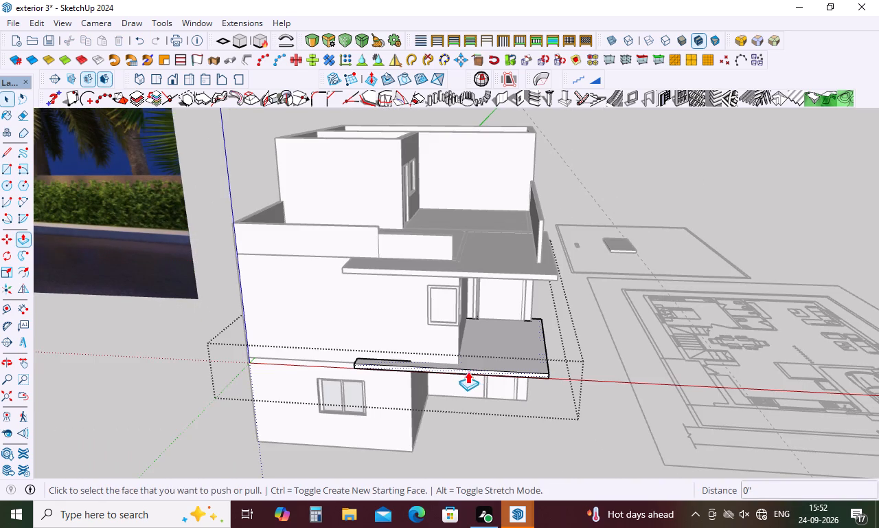
click(465, 371)
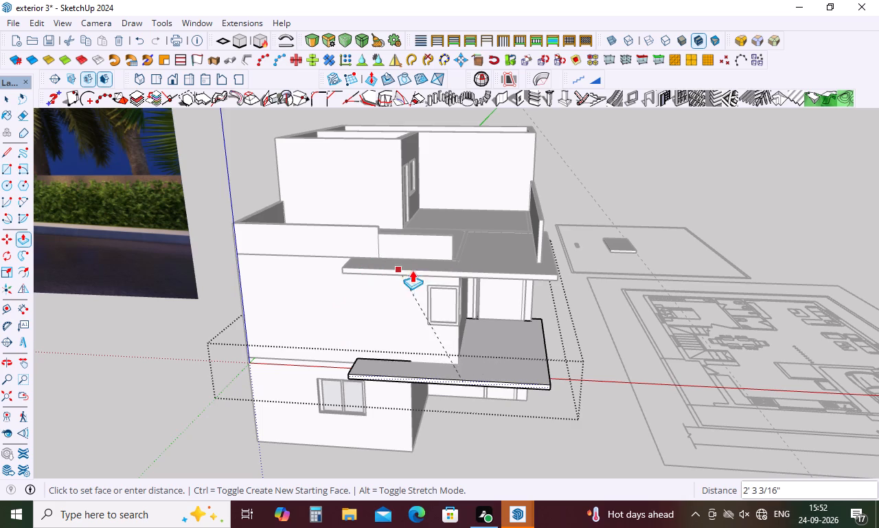
click(455, 274)
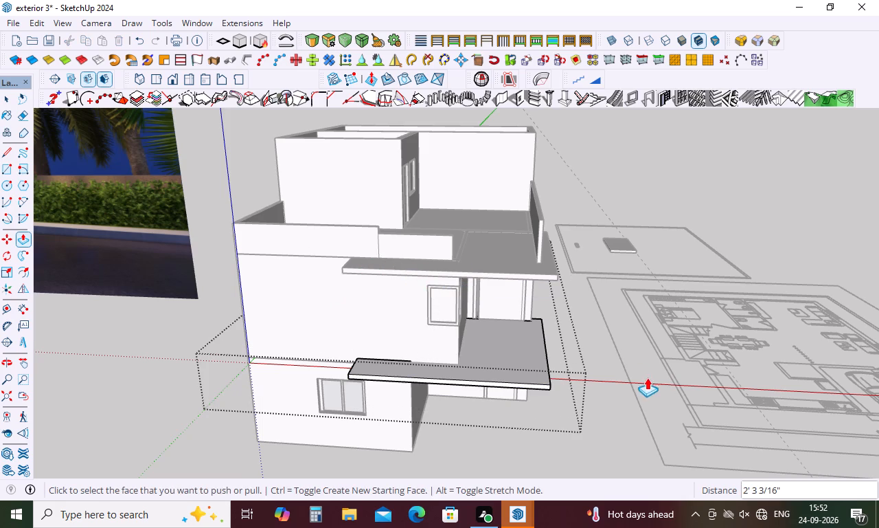
key(space)
click(593, 454)
Examine the underside of the lower balcony slab against the reference render, checking the slab and corner window groups.
scroll(580, 364, down, 4)
middle_drag(580, 362, 568, 298)
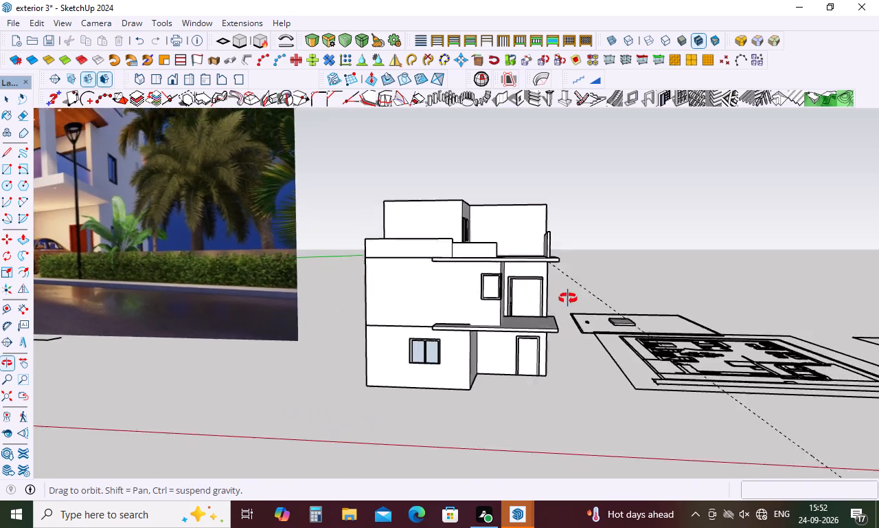
middle_drag(568, 298, 502, 244)
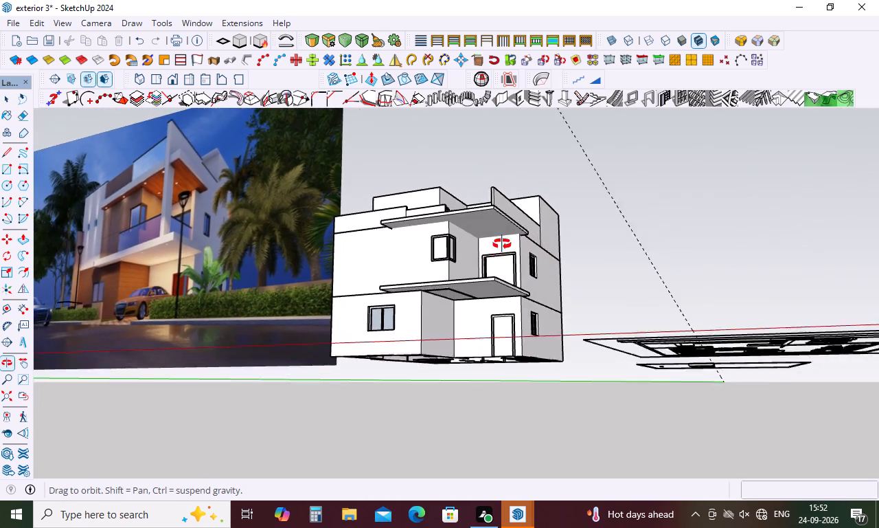
middle_drag(502, 244, 509, 217)
scroll(467, 270, up, 14)
double_click(487, 246)
scroll(487, 246, down, 4)
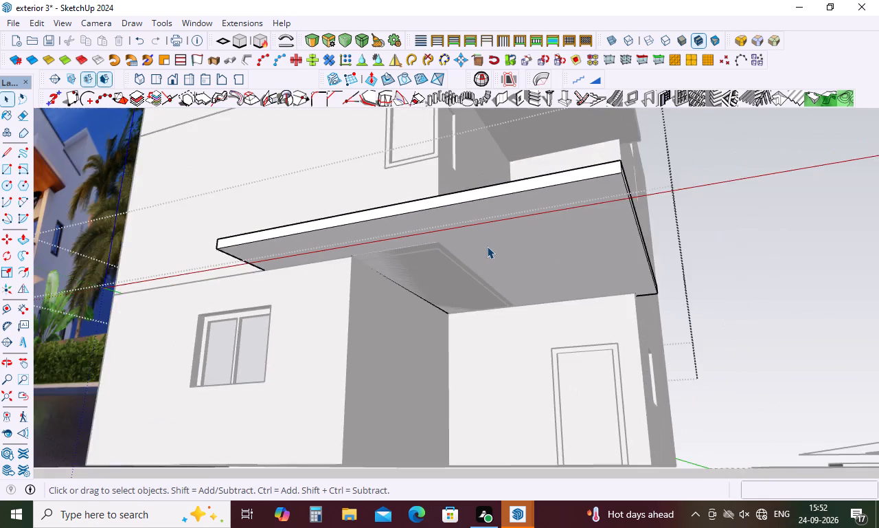
scroll(487, 246, down, 9)
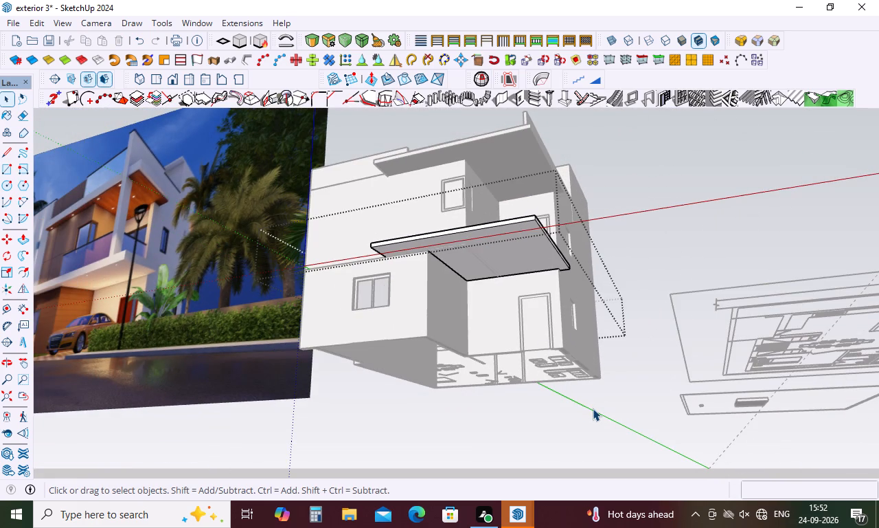
click(593, 408)
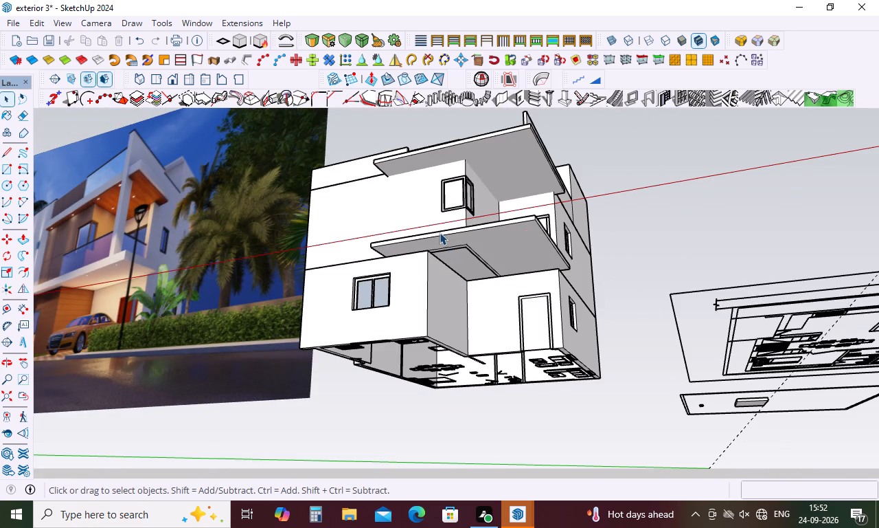
scroll(438, 232, up, 4)
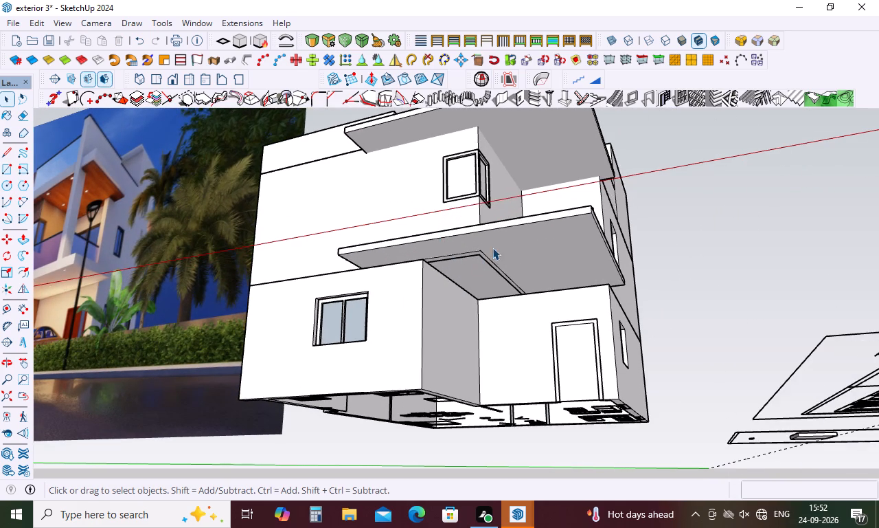
double_click(446, 200)
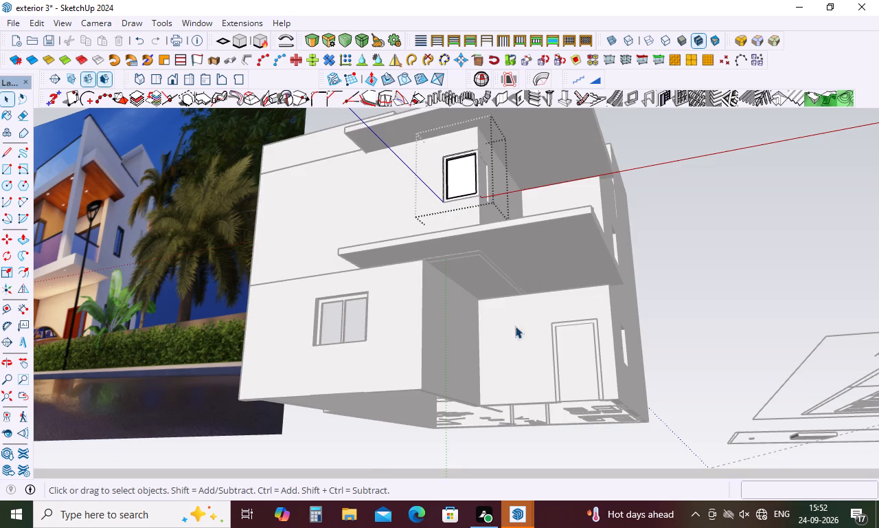
click(448, 439)
Erase the first-floor wall group's leftover outline edges showing on the underside of the lower balcony slab.
double_click(342, 193)
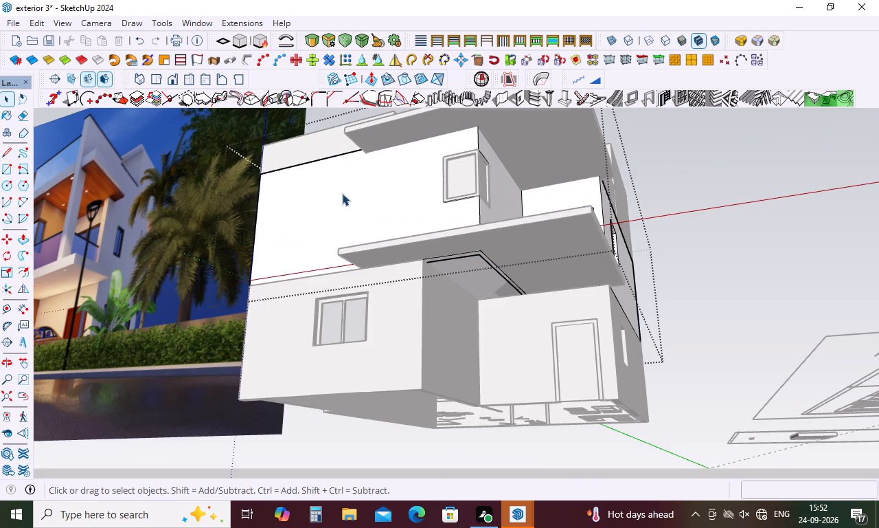
scroll(507, 259, up, 10)
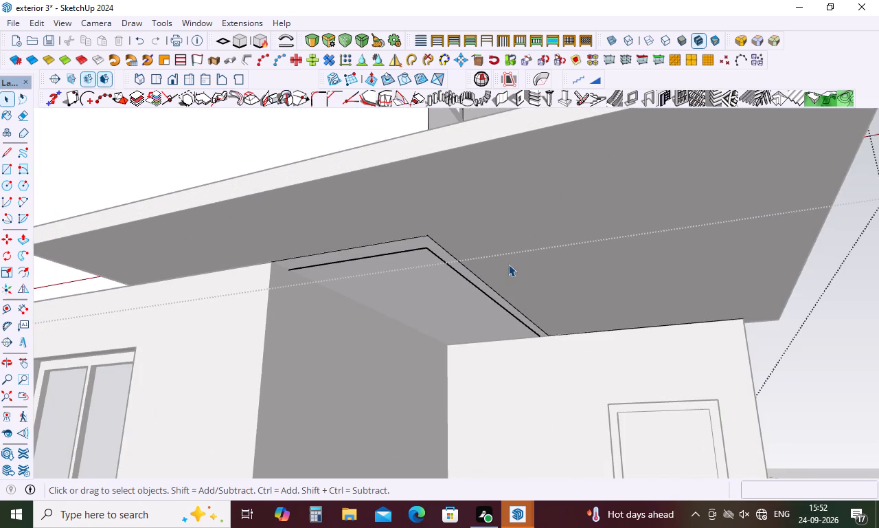
key(e)
click(454, 258)
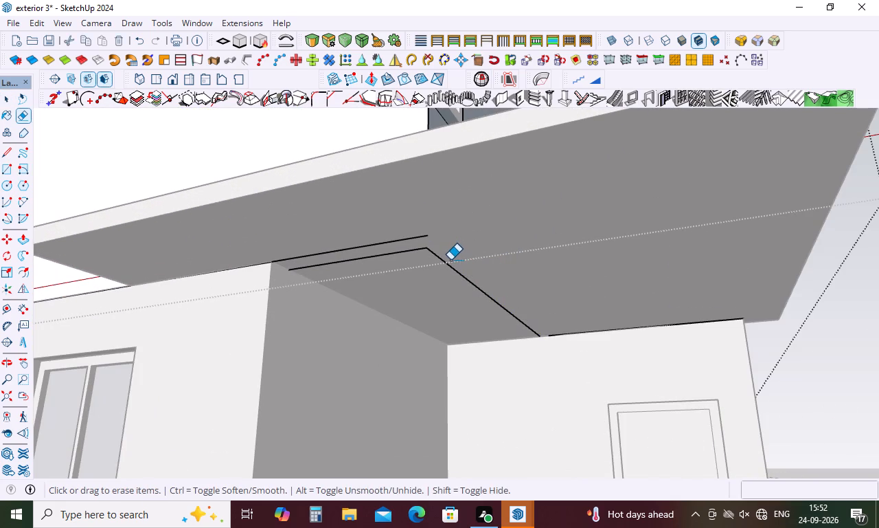
click(448, 263)
click(411, 243)
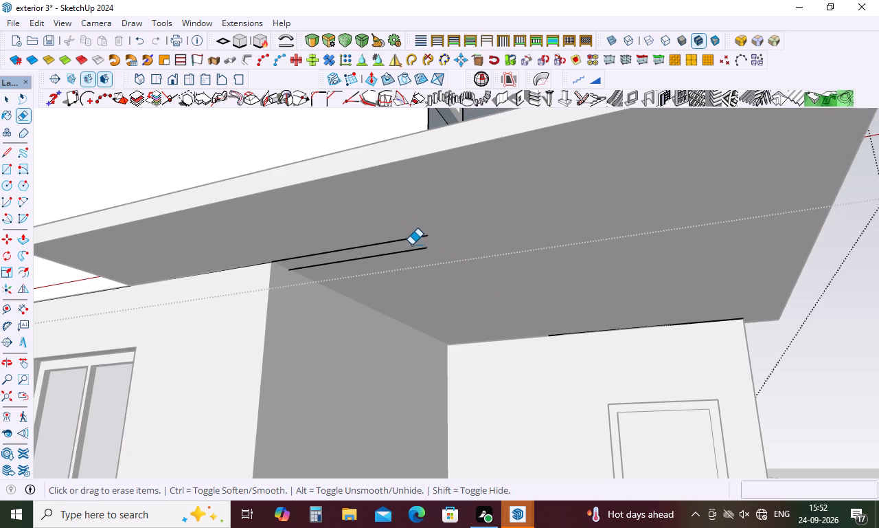
click(402, 240)
click(402, 250)
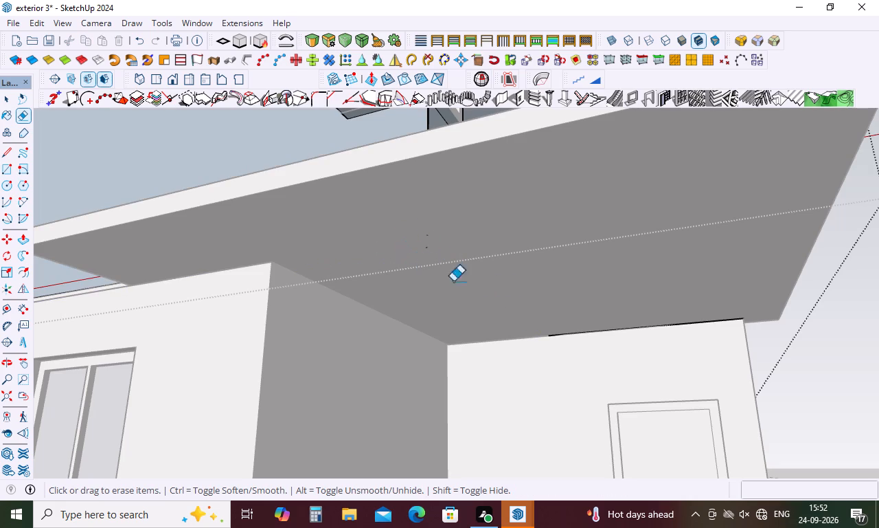
click(583, 335)
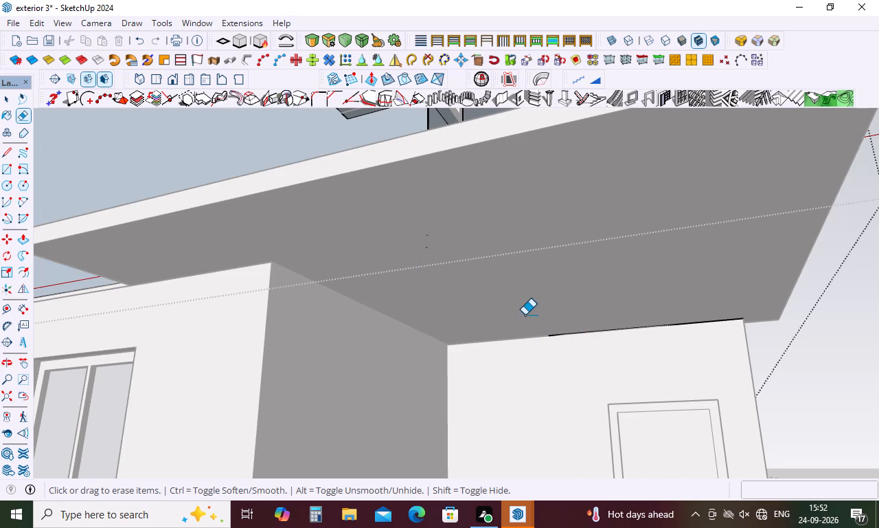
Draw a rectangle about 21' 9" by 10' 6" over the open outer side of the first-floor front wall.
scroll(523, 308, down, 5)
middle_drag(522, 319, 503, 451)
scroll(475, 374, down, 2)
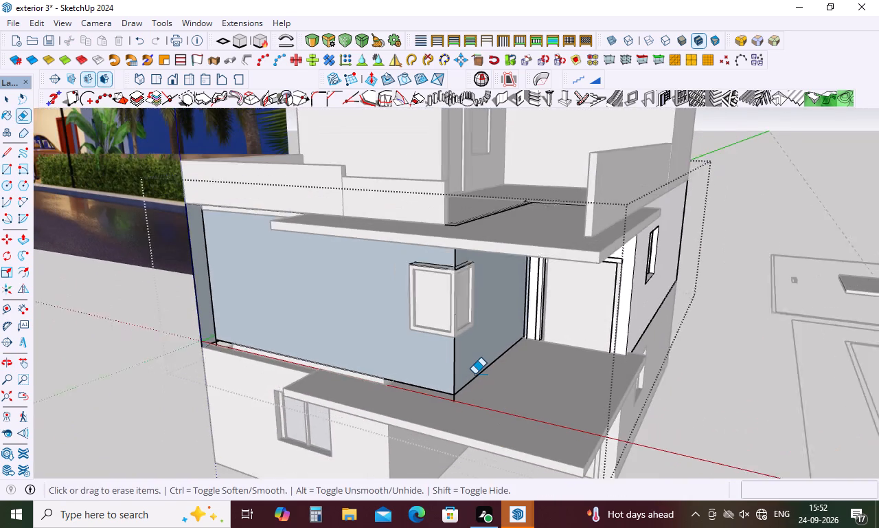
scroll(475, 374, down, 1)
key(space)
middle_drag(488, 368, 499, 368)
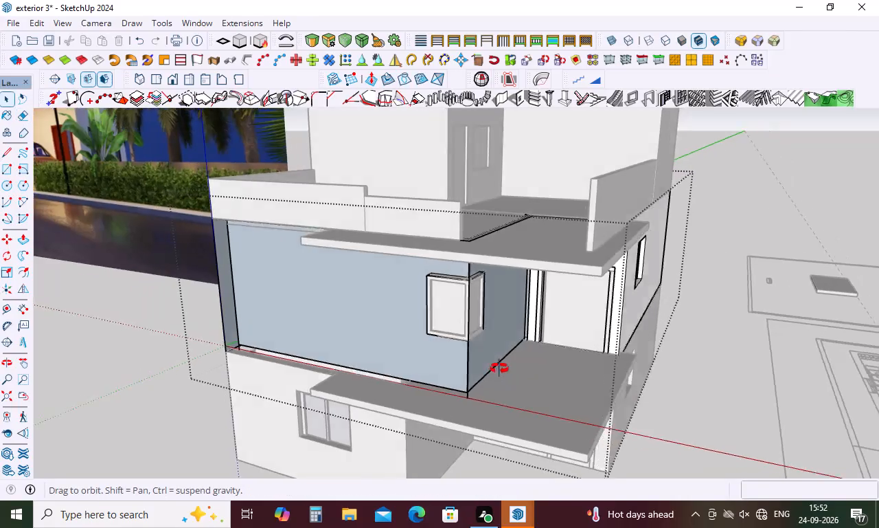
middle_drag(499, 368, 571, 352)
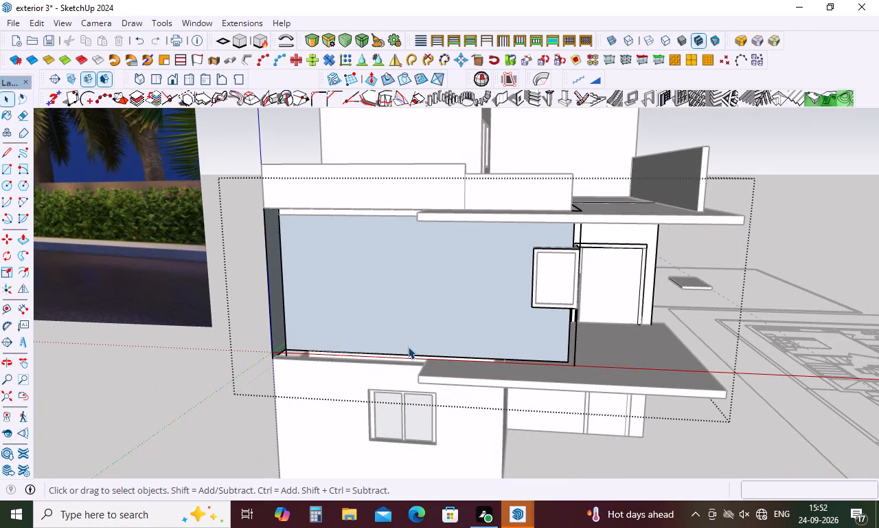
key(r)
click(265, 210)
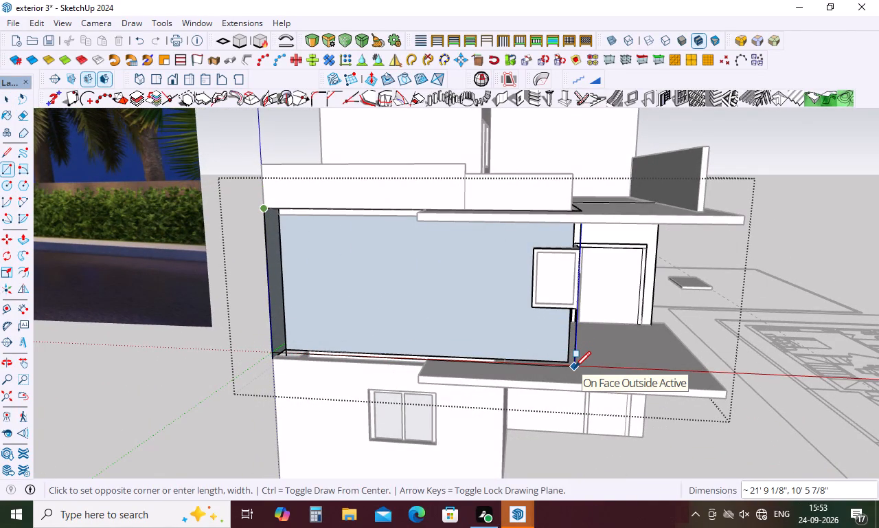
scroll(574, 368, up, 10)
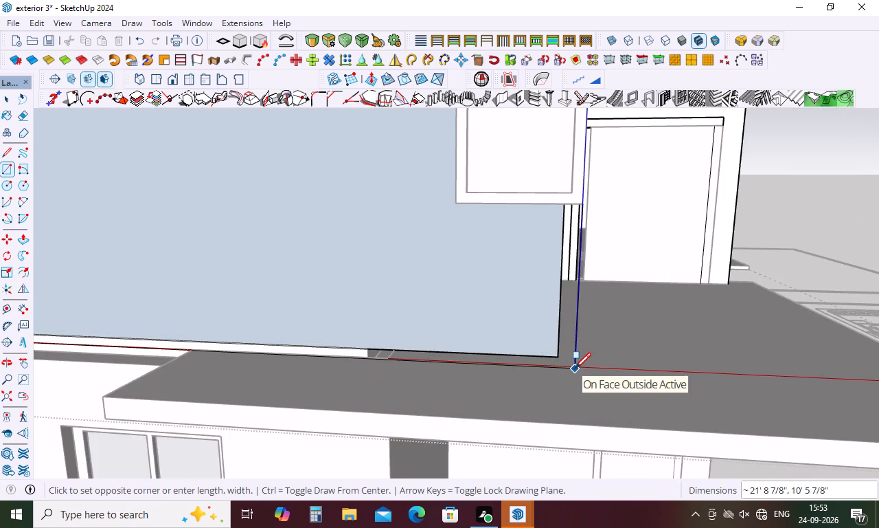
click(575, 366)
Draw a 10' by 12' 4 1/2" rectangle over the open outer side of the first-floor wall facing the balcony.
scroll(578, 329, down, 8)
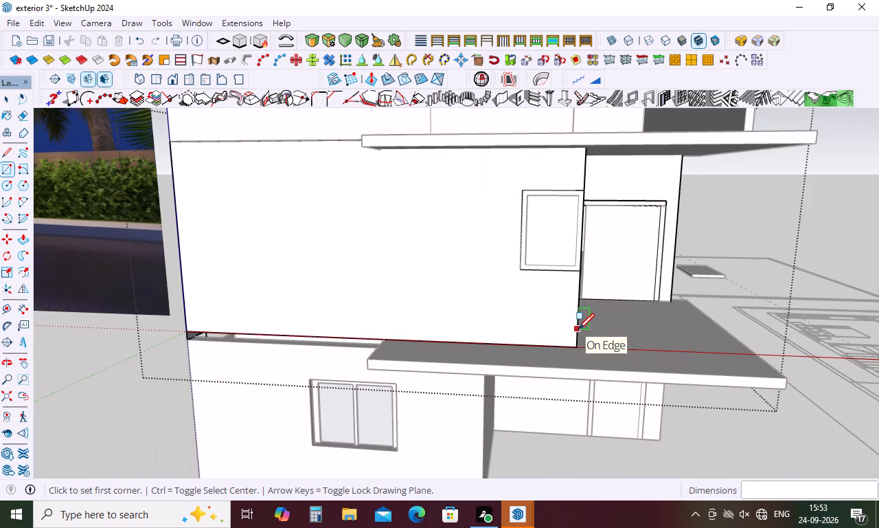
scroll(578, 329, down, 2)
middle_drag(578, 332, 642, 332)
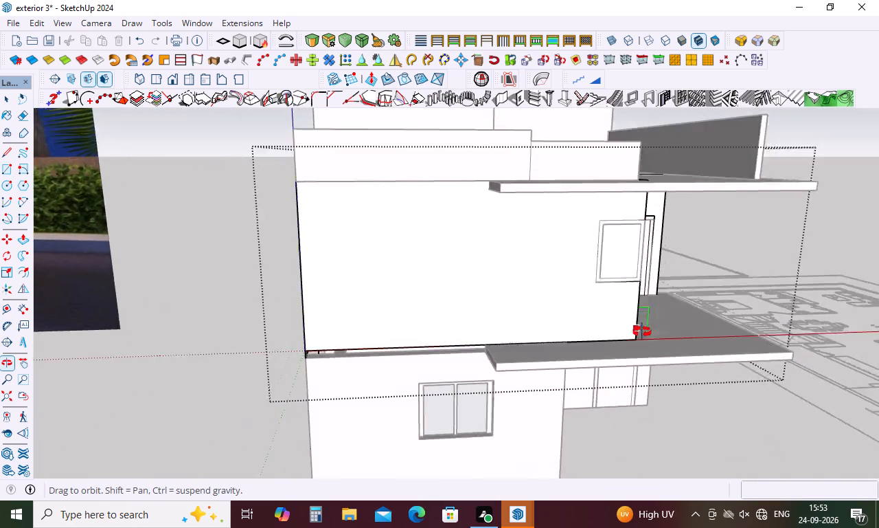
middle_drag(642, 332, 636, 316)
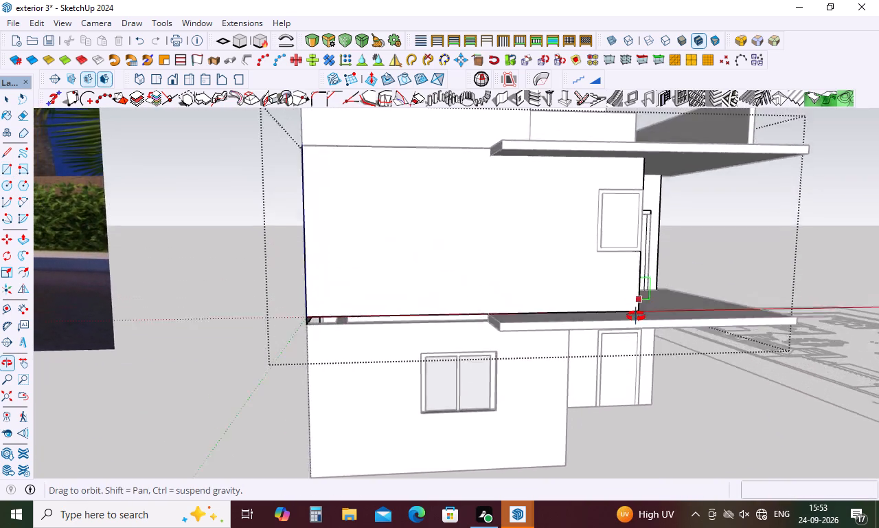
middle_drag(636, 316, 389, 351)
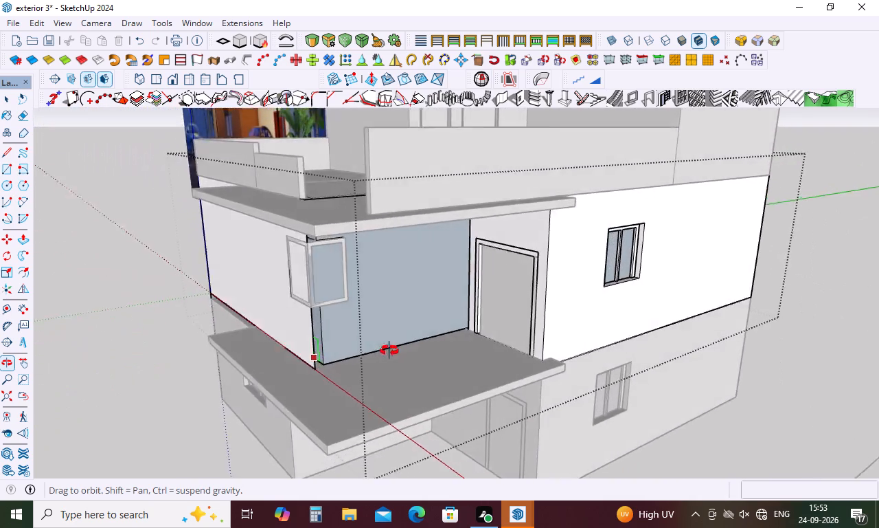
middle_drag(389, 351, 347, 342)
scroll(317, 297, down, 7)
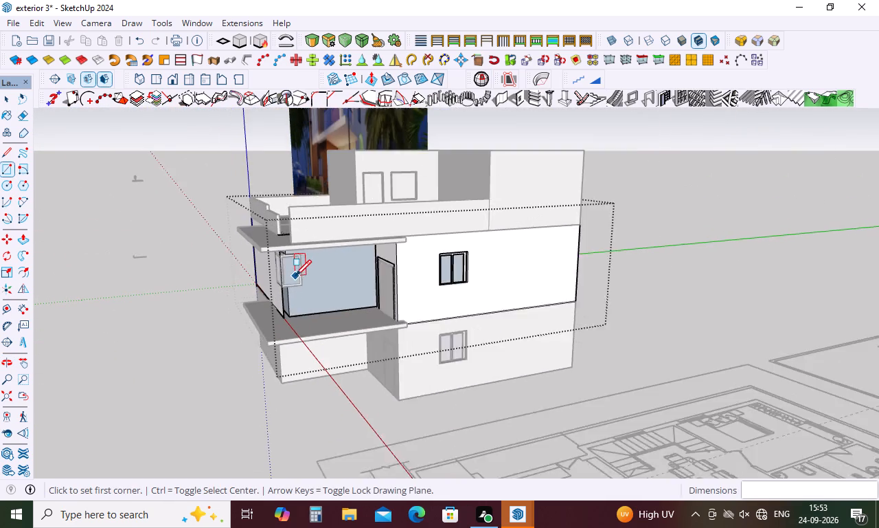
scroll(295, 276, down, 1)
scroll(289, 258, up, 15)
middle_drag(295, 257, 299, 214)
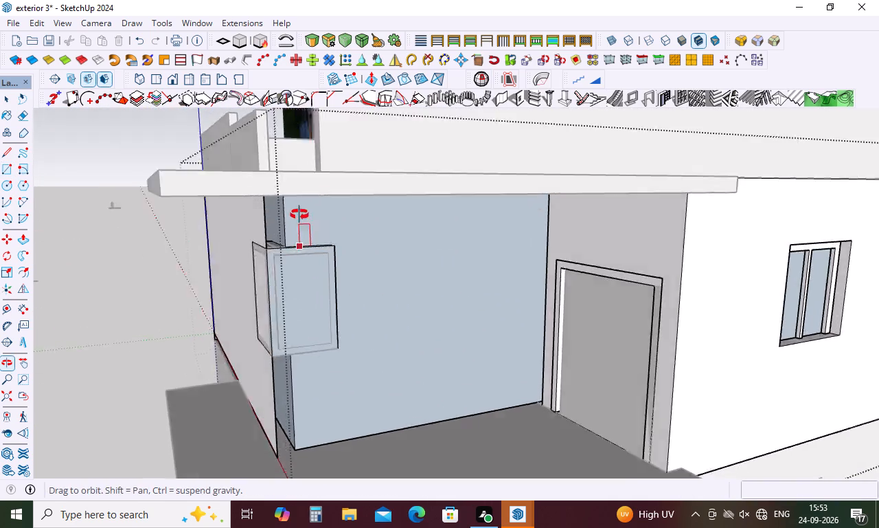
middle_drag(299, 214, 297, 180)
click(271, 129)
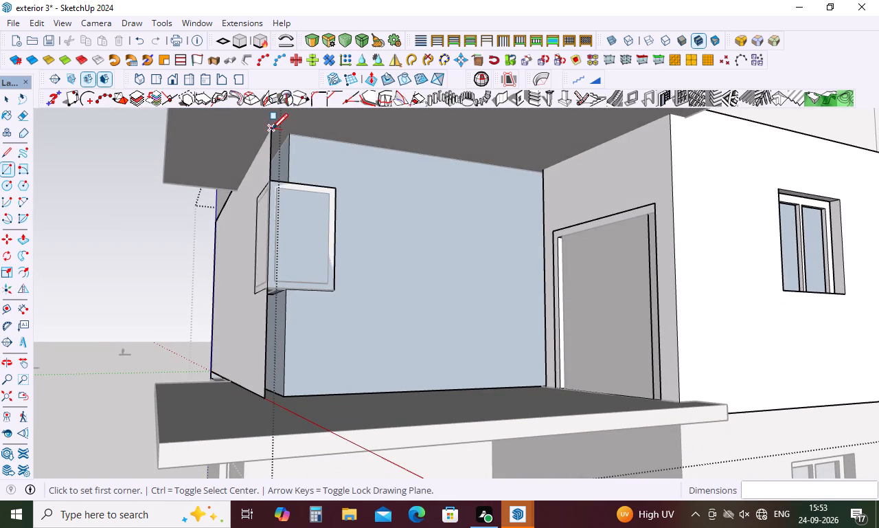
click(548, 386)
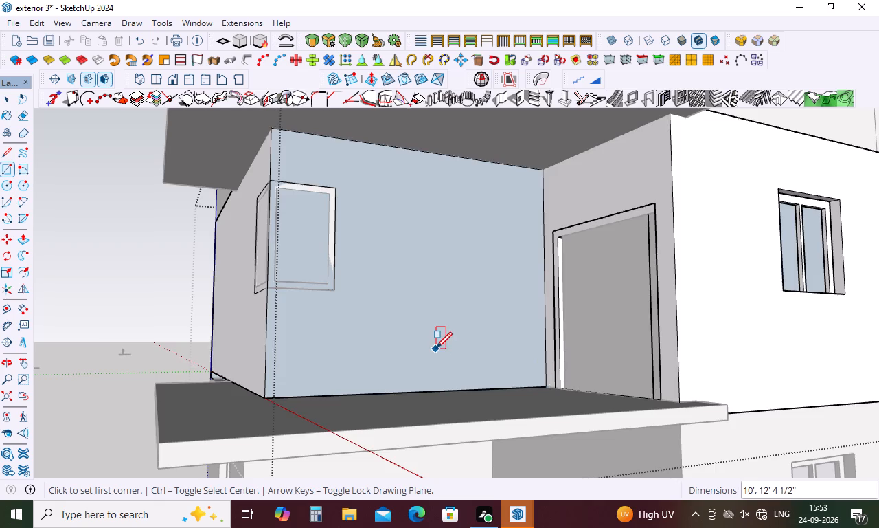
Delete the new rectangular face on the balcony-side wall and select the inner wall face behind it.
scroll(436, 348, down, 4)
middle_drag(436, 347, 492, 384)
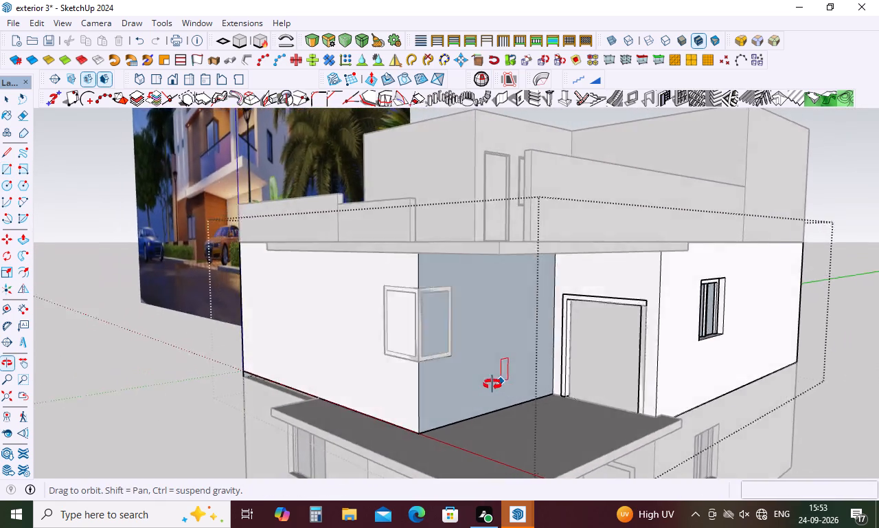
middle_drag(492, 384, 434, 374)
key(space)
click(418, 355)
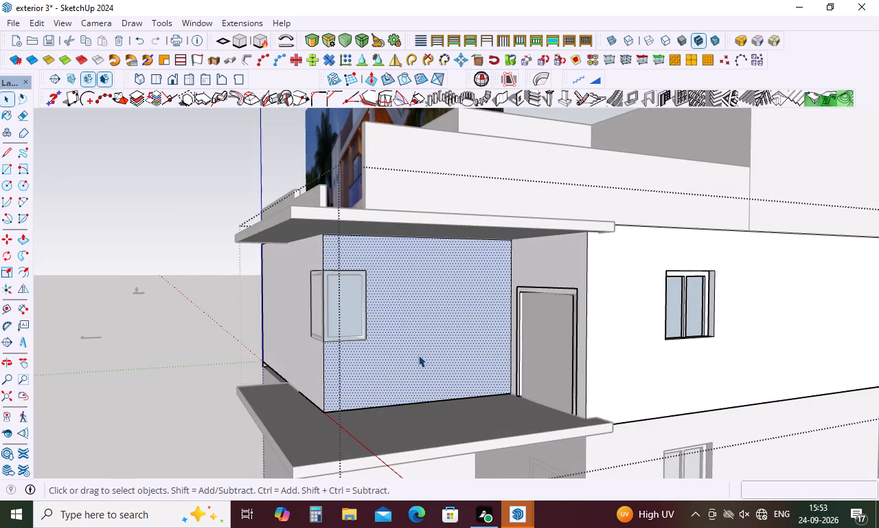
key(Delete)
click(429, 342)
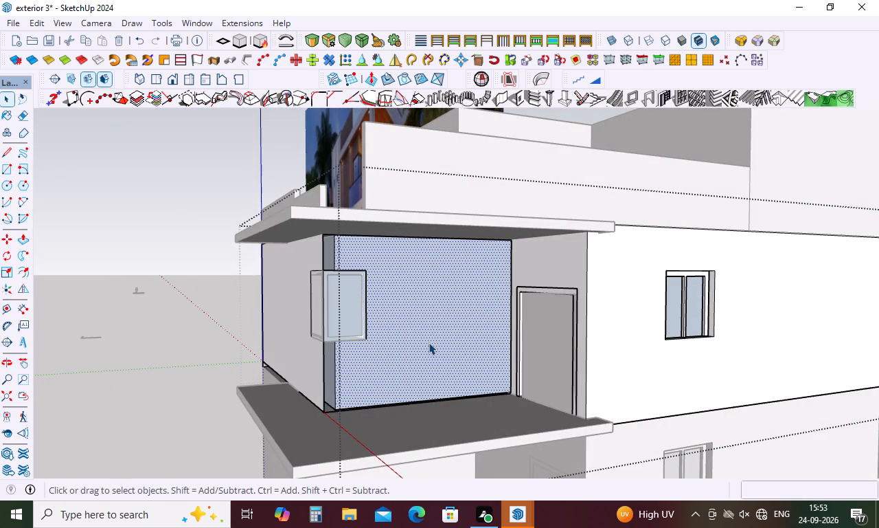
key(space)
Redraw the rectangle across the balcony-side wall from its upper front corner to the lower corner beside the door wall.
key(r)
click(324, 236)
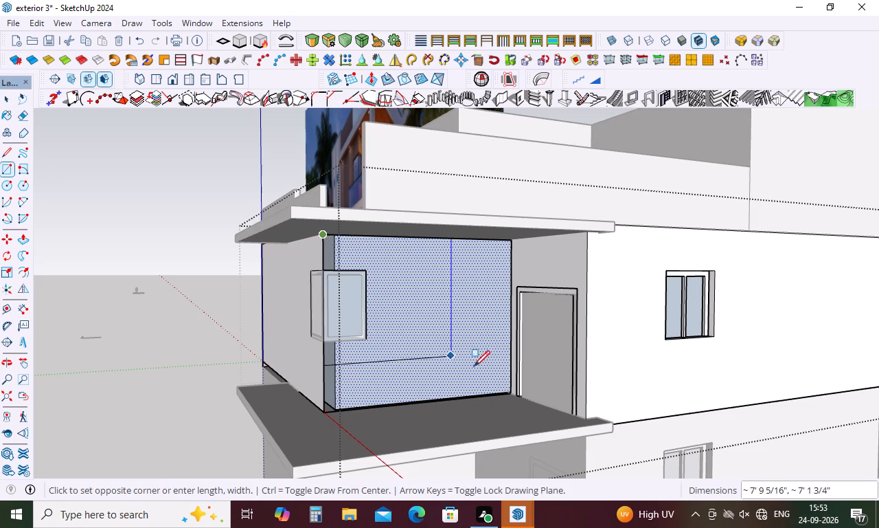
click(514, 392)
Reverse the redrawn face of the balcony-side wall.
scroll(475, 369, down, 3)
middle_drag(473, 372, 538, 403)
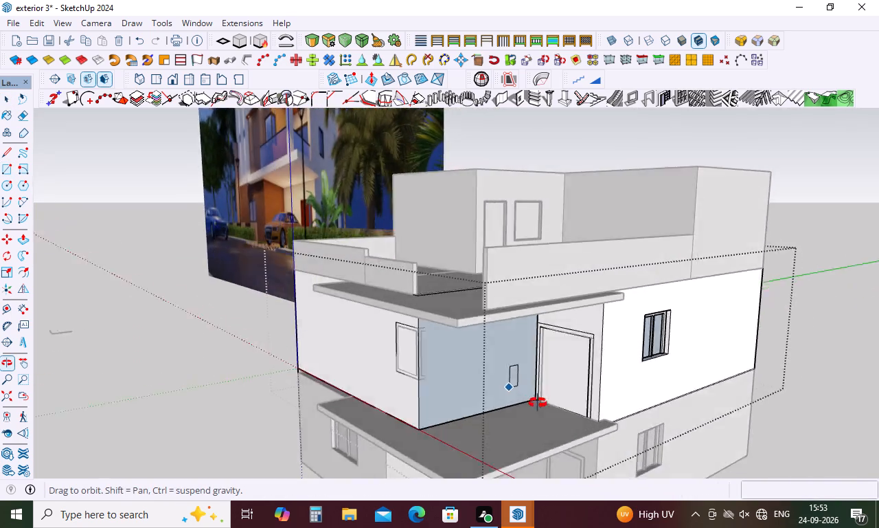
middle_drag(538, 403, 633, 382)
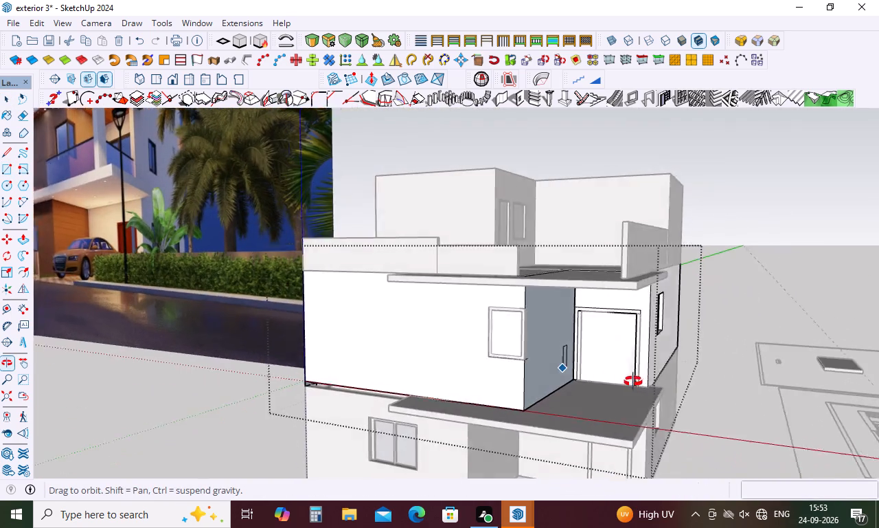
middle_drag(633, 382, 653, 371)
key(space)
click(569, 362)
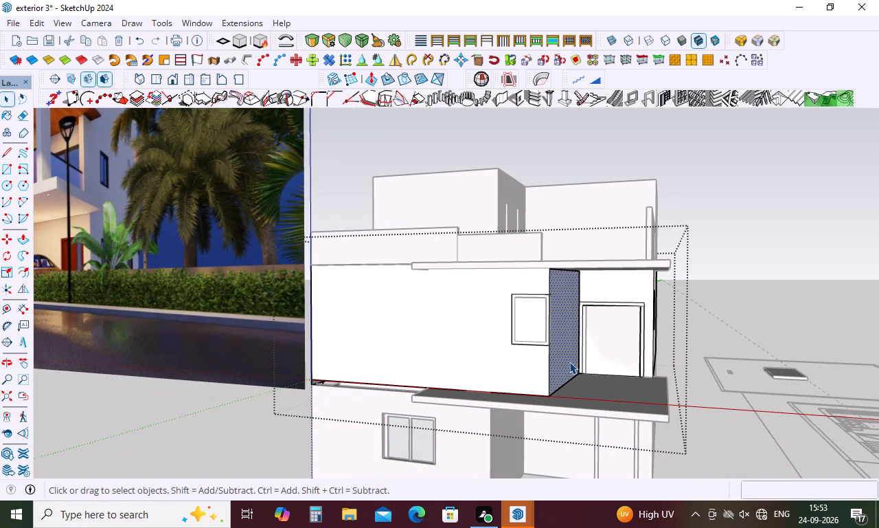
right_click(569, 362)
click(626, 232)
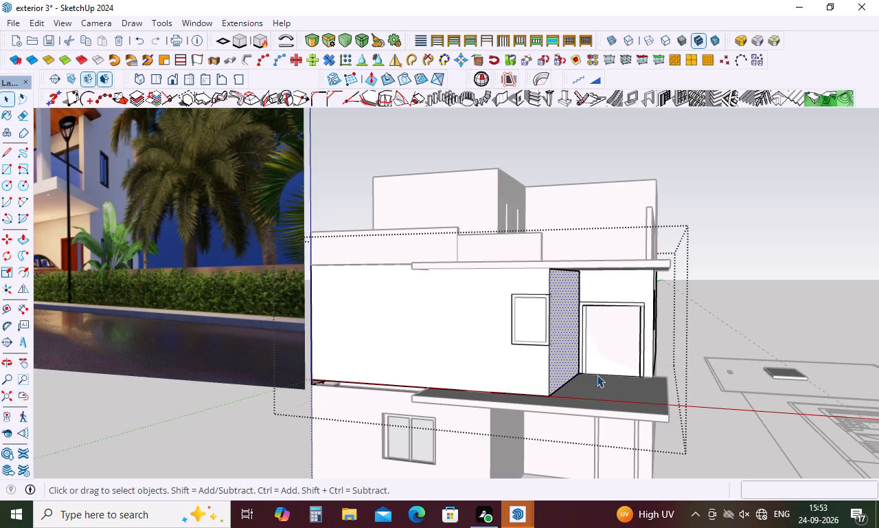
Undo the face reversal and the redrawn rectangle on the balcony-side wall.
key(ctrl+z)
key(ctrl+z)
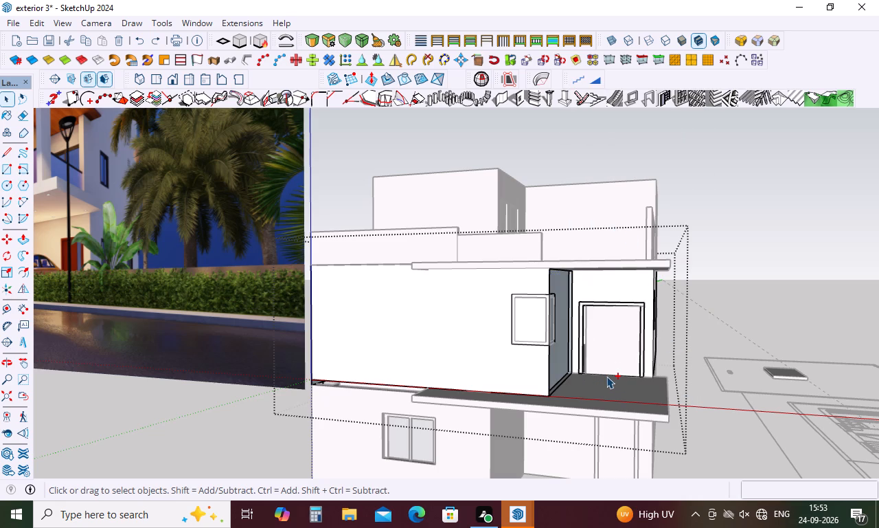
Examine the open balcony-side wall and the corner window where the outer wall faces meet.
middle_drag(632, 335, 505, 371)
scroll(456, 386, up, 2)
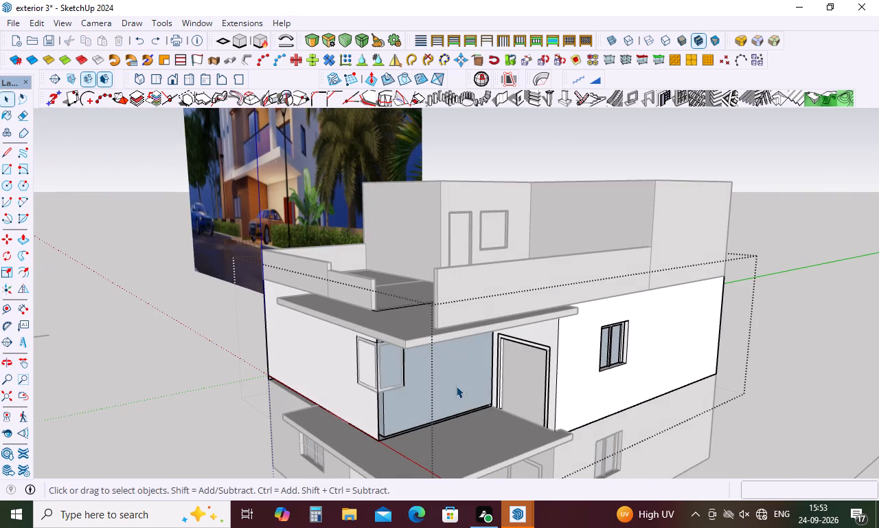
scroll(456, 386, up, 3)
middle_drag(469, 362, 446, 318)
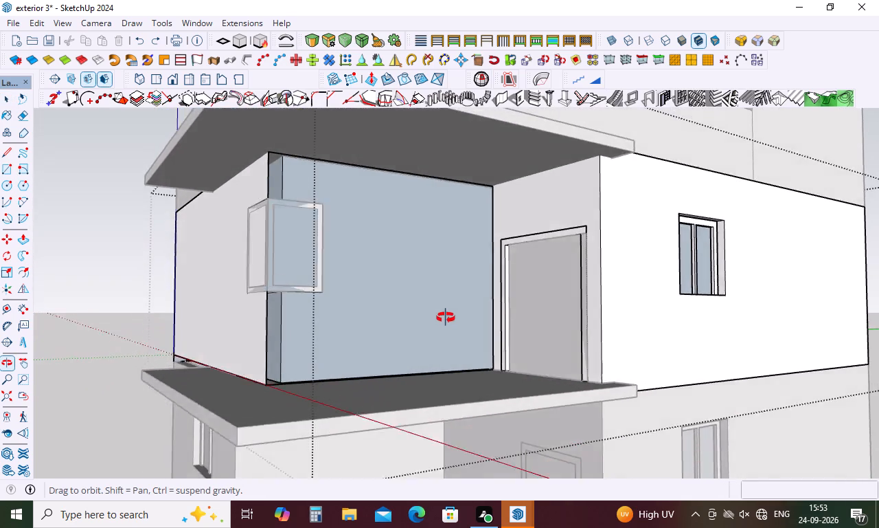
middle_drag(446, 318, 434, 333)
scroll(249, 250, up, 5)
middle_drag(242, 237, 236, 259)
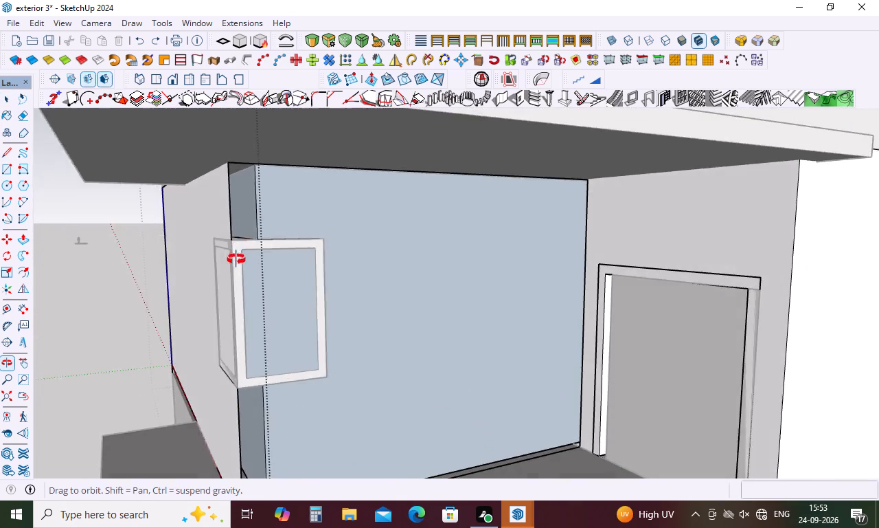
middle_drag(236, 259, 224, 274)
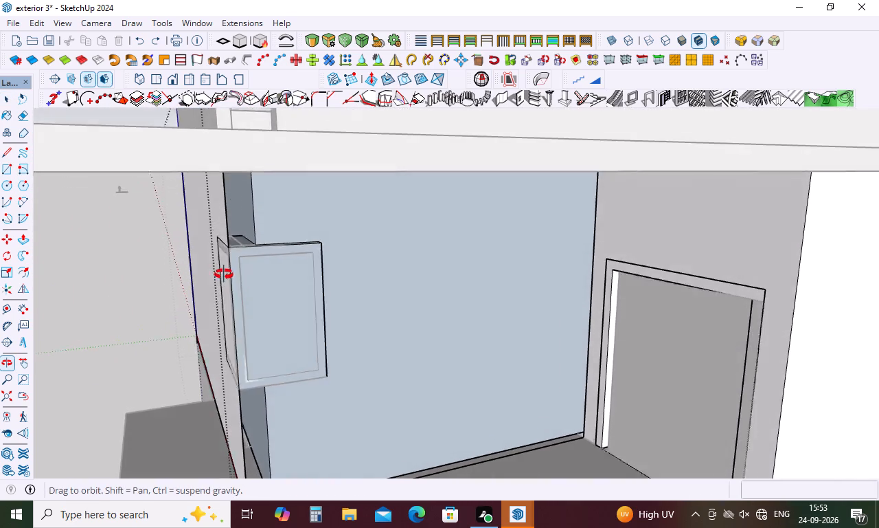
middle_drag(224, 274, 266, 256)
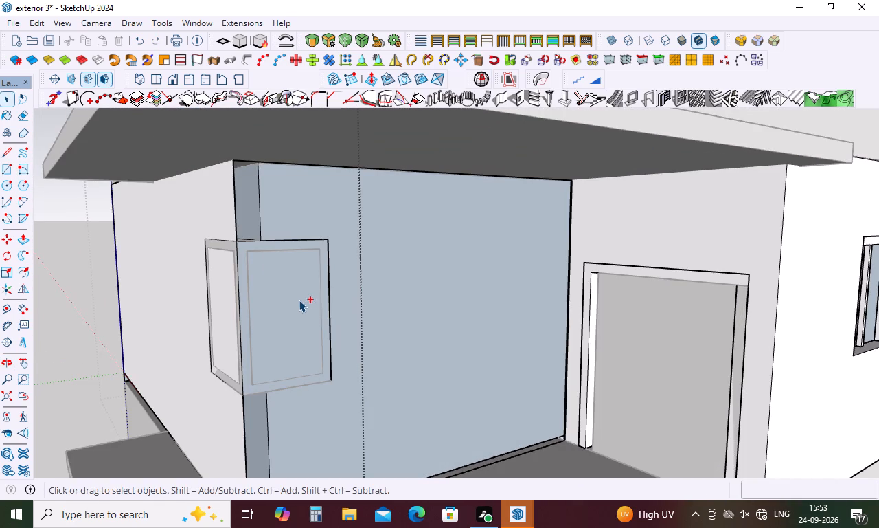
Undo the remaining wall rectangle edits and the outline-edge erasures, back to the original first-floor front and balcony-side wall faces.
key(ctrl+z)
key(ctrl+z)
key(ctrl+z)
key(ctrl+z)
key(ctrl+z)
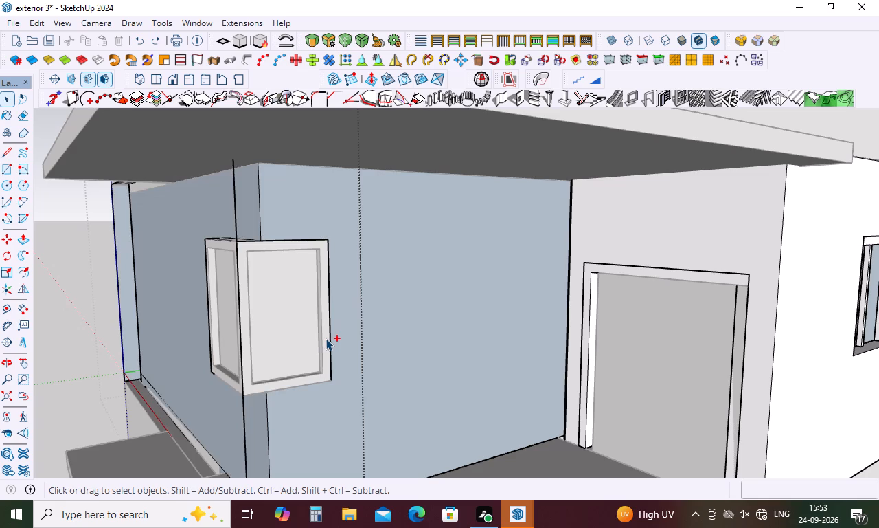
key(ctrl+z)
key(ctrl+z)
key(ctrl+z)
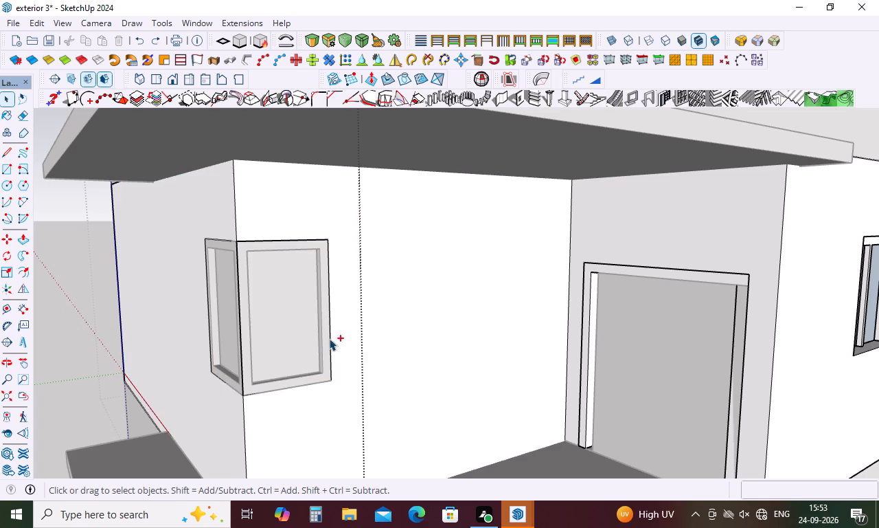
Examine the first-floor walls around the corner window and the outline edges on the underside of the lower balcony slab.
scroll(457, 254, down, 9)
middle_drag(464, 327, 573, 201)
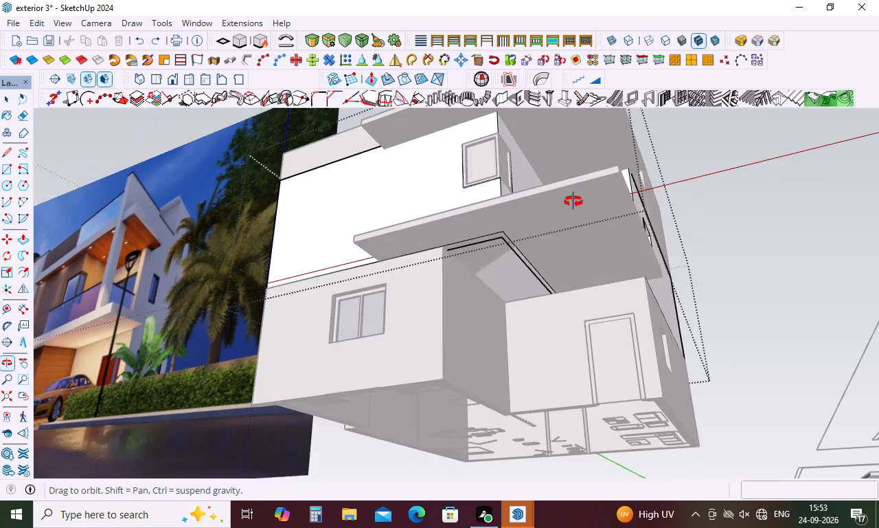
middle_drag(573, 201, 588, 296)
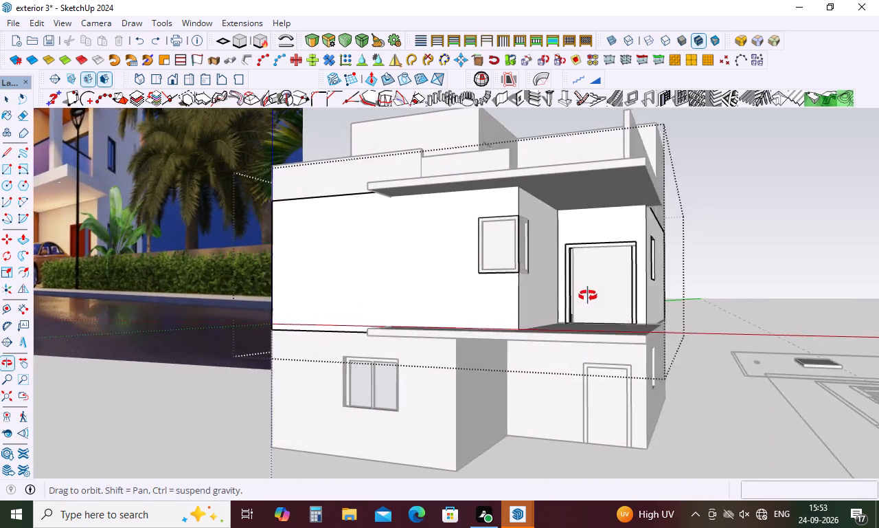
middle_drag(588, 296, 558, 324)
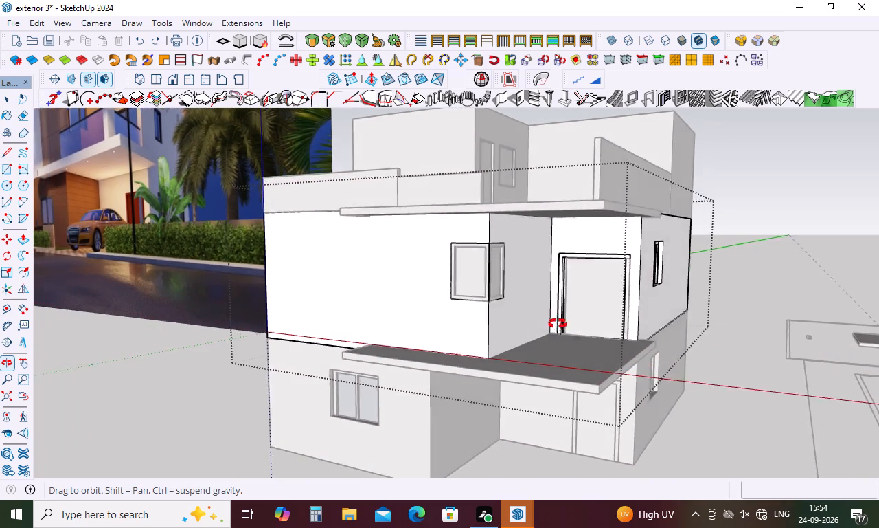
middle_drag(558, 324, 554, 327)
scroll(512, 326, up, 8)
scroll(510, 318, down, 4)
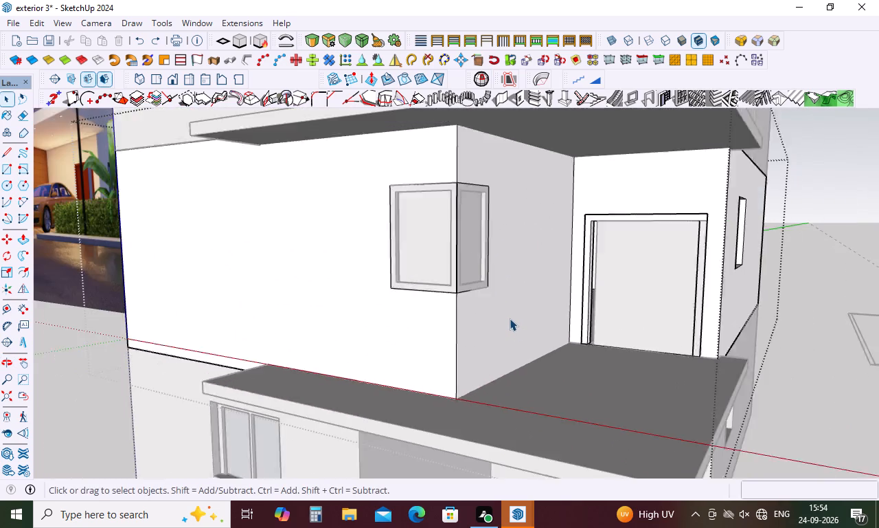
scroll(510, 318, down, 5)
middle_drag(510, 320, 527, 210)
scroll(499, 258, up, 6)
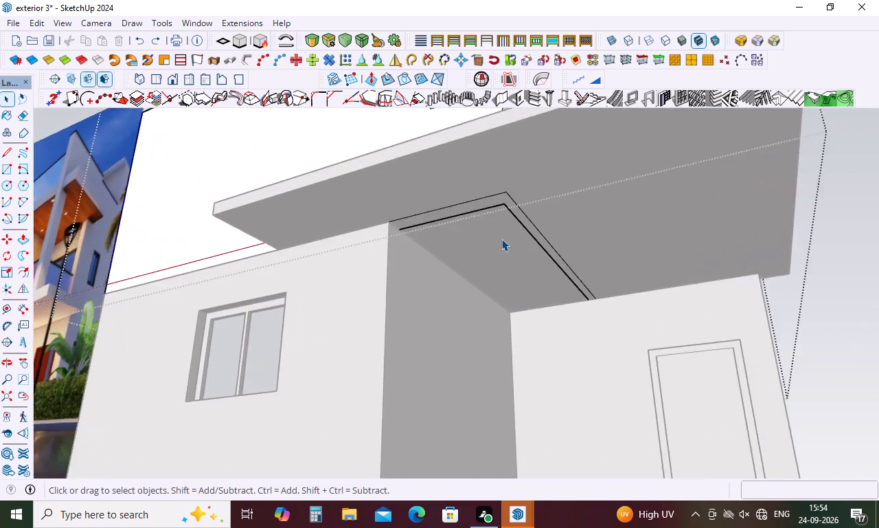
Erase the outer outline edge running along the balcony side on the lower balcony slab's underside.
scroll(501, 239, up, 5)
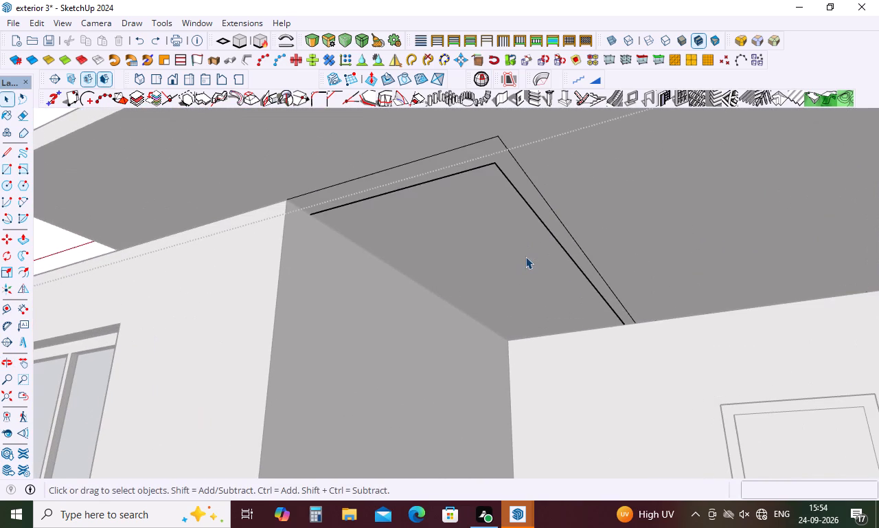
click(525, 256)
key(space)
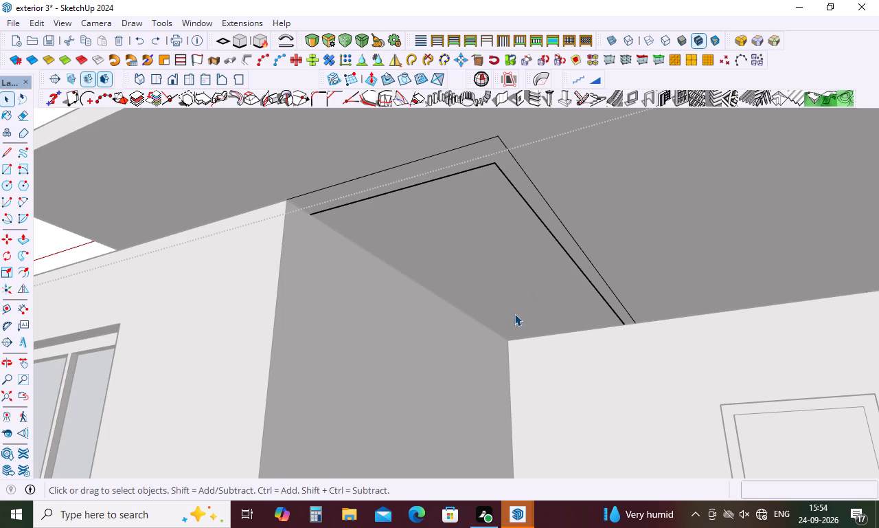
key(e)
click(551, 206)
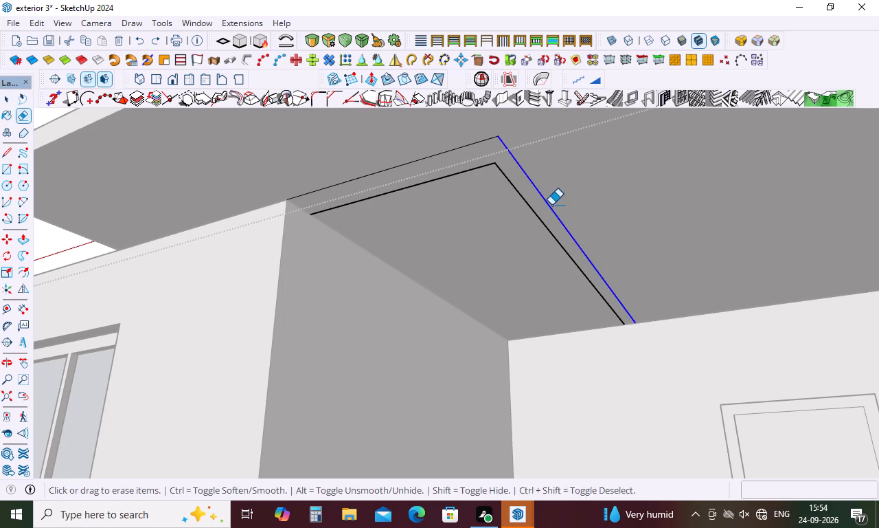
Draw a 12' 4 1/2" line along the base of the first-floor balcony-side wall to close its face.
scroll(547, 212, down, 5)
middle_drag(547, 209, 517, 337)
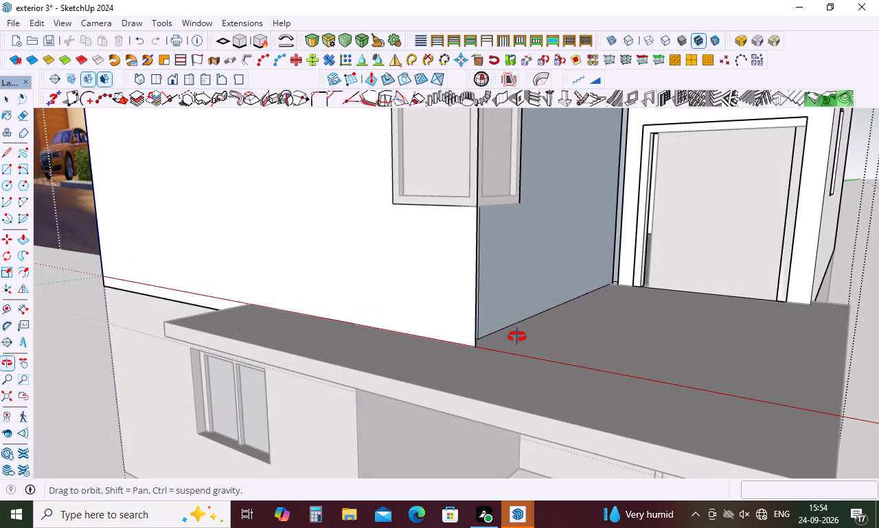
middle_drag(517, 337, 380, 341)
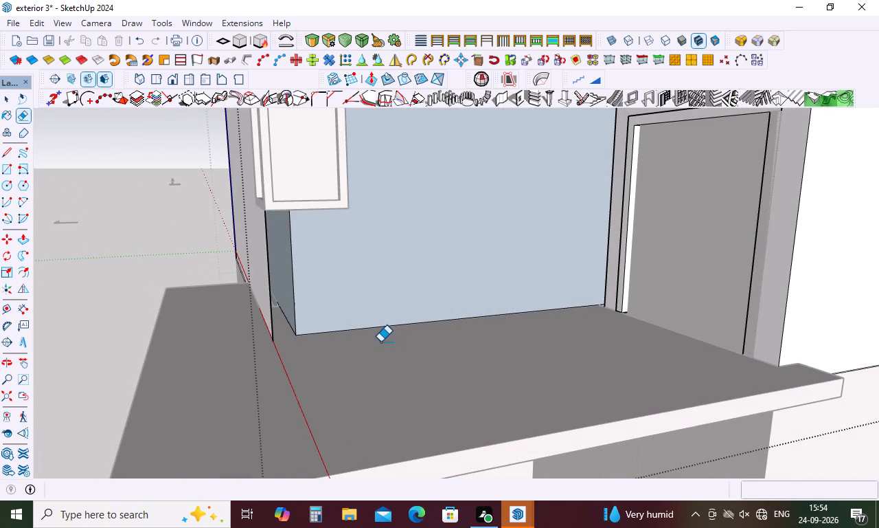
key(l)
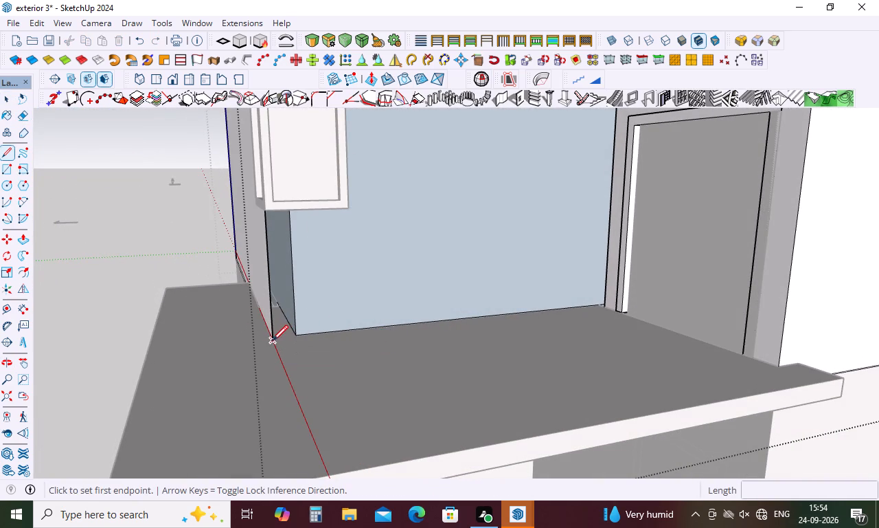
click(271, 341)
click(606, 307)
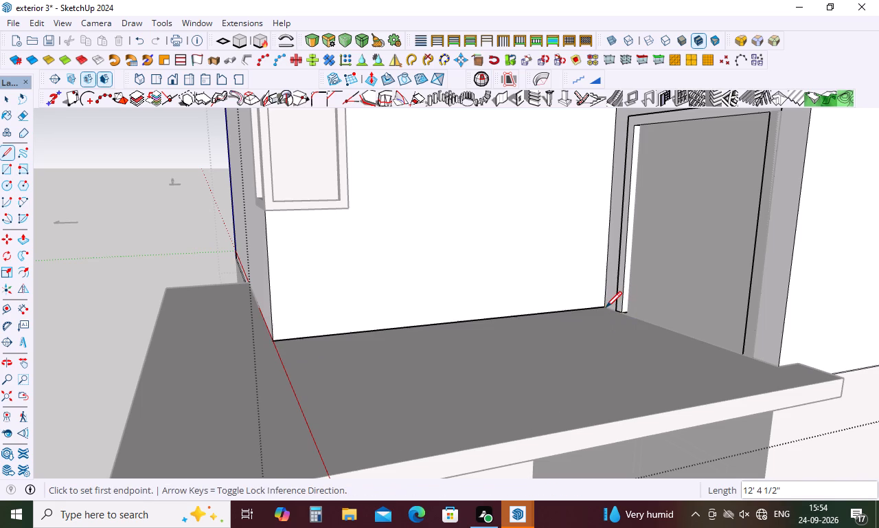
Erase the inner outline edges and the outer front outline edge remaining on the lower balcony slab's underside.
scroll(587, 332, down, 4)
middle_drag(580, 338, 641, 226)
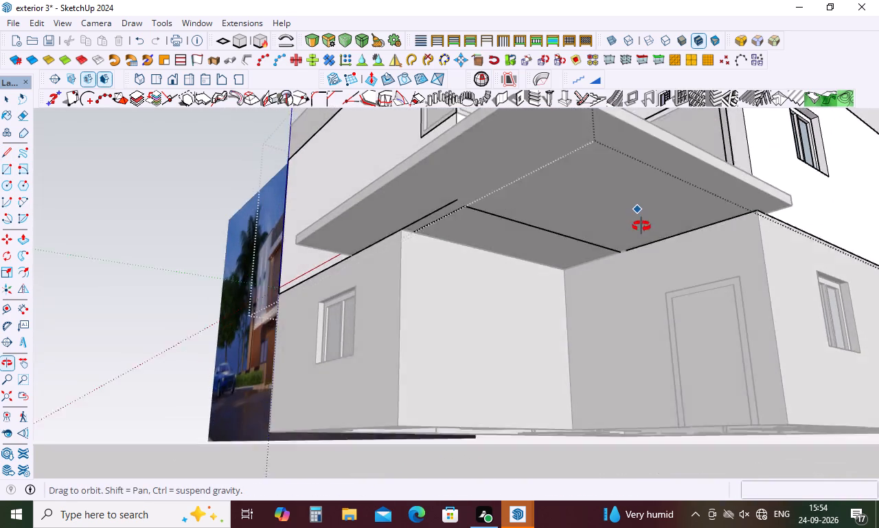
middle_drag(641, 226, 646, 207)
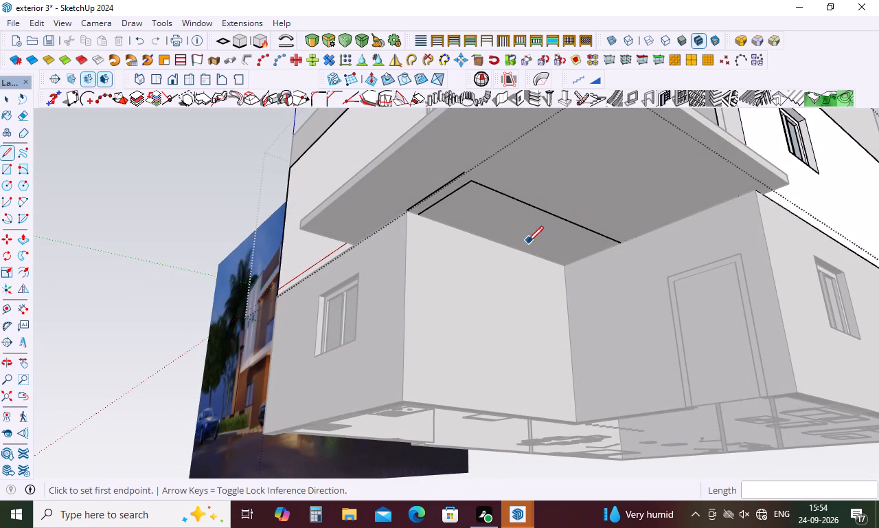
key(space)
text(e)
click(533, 206)
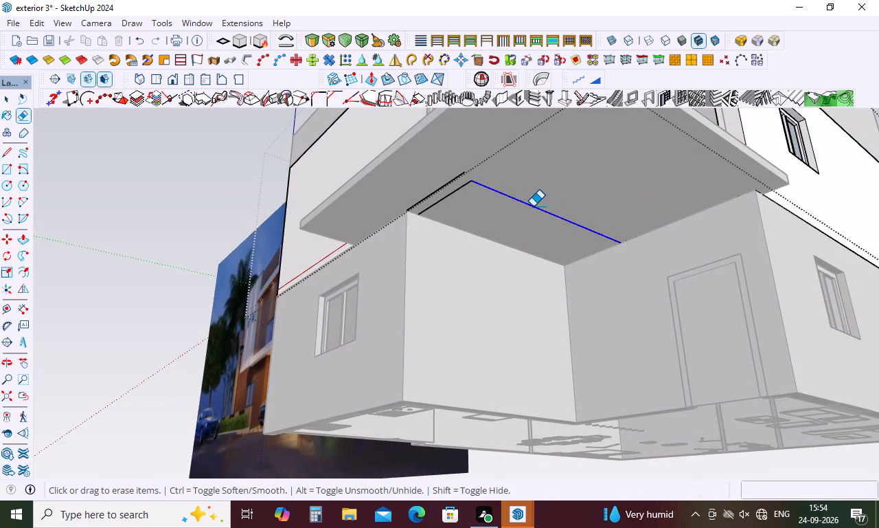
middle_drag(534, 203, 521, 335)
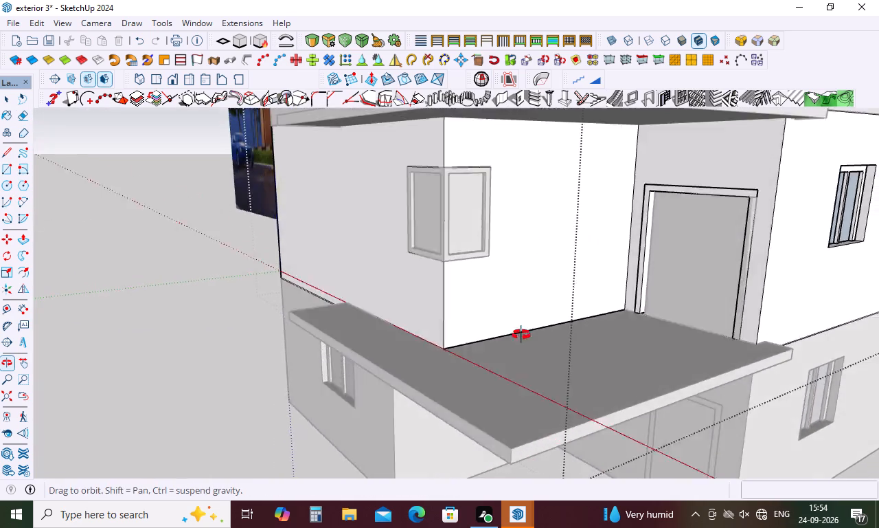
middle_drag(521, 335, 599, 210)
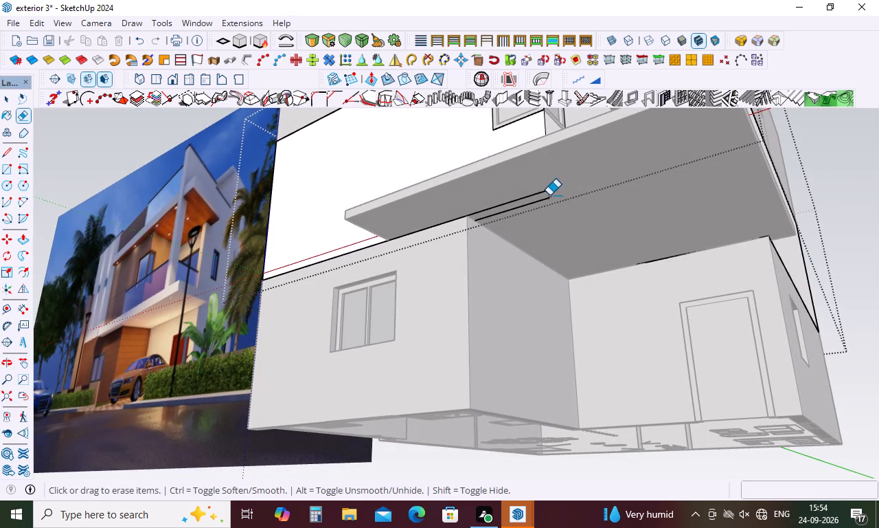
click(547, 201)
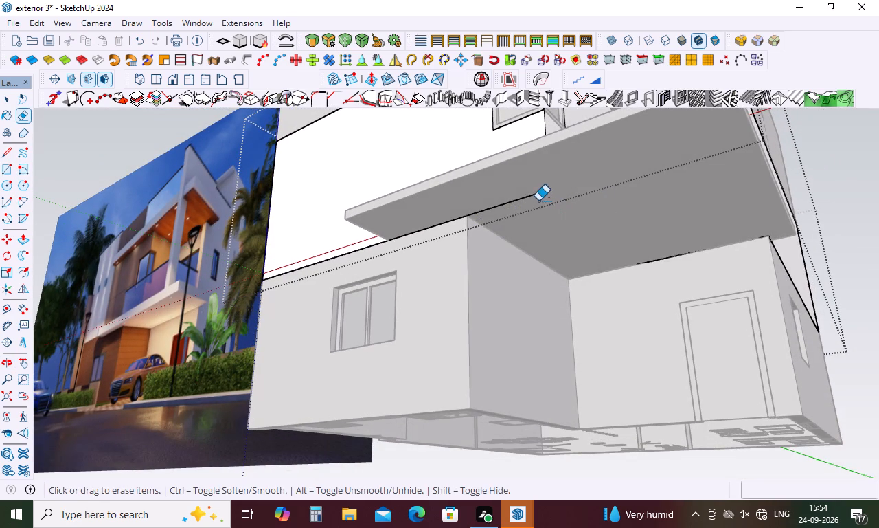
click(534, 195)
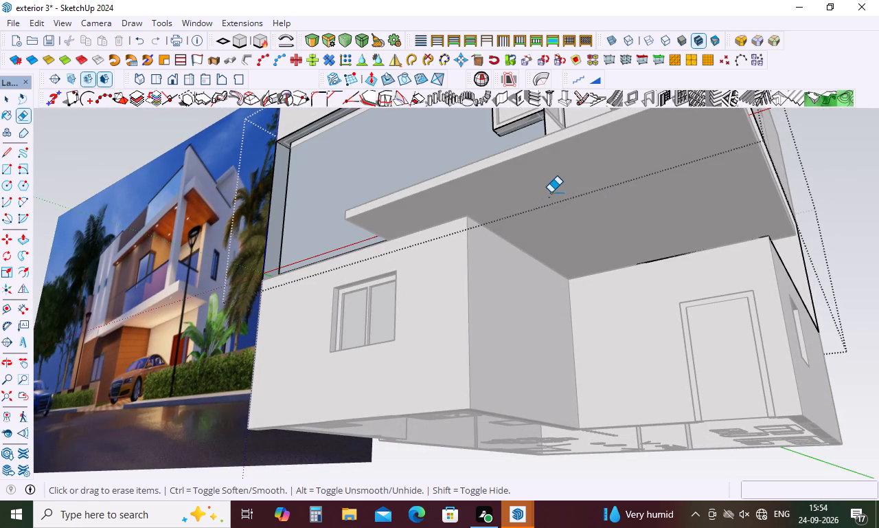
click(551, 192)
Draw a line about 21' 9 1/16" long along the base of the first-floor front wall to close its face.
middle_drag(577, 217, 607, 371)
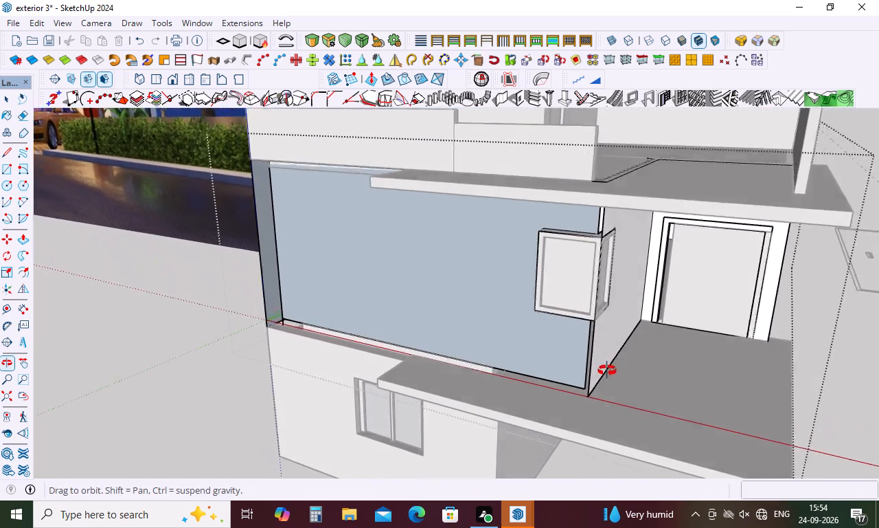
middle_drag(607, 371, 615, 377)
key(l)
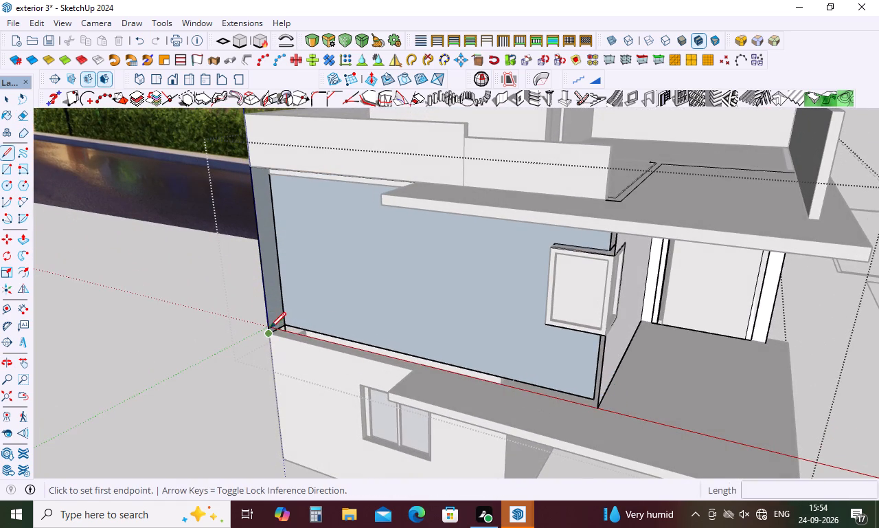
click(268, 333)
click(597, 409)
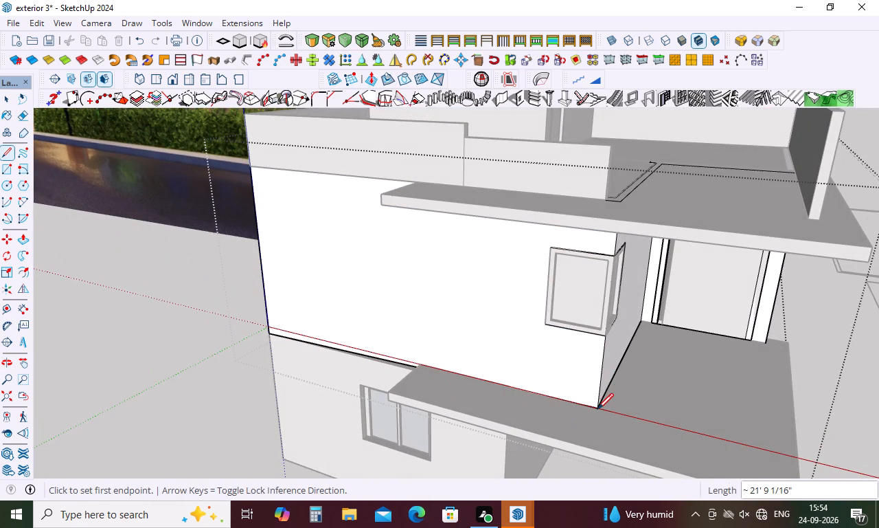
Check the first-floor walls and the lower slab's underside from several angles, and exit the first-floor wall group.
middle_drag(626, 406, 588, 309)
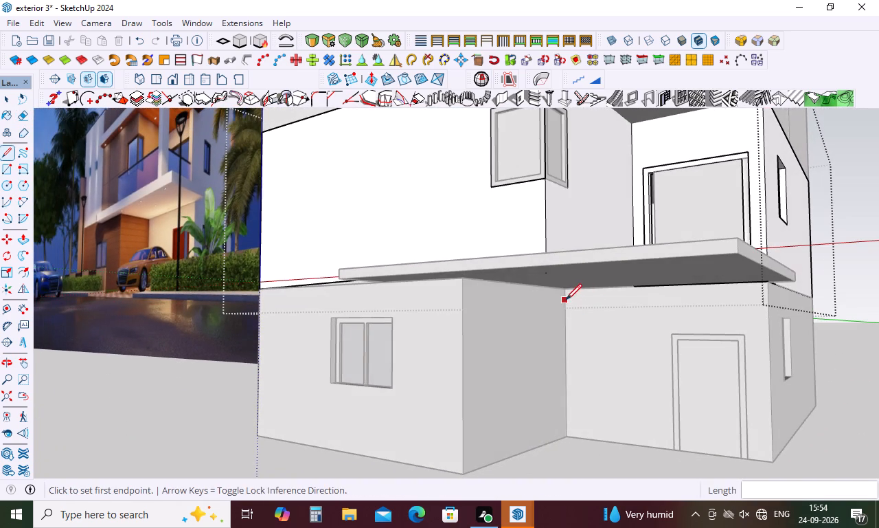
scroll(562, 308, down, 4)
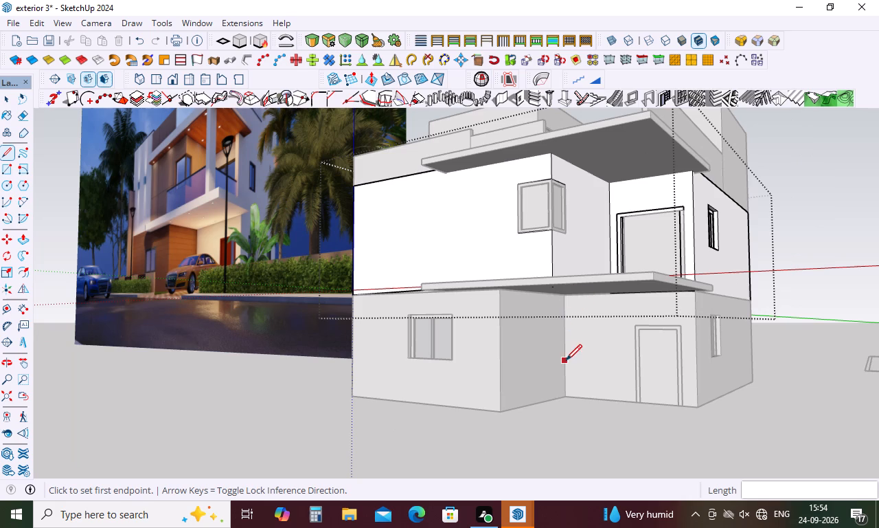
middle_drag(566, 356, 566, 293)
middle_drag(564, 280, 561, 257)
middle_click(561, 257)
middle_drag(561, 257, 562, 292)
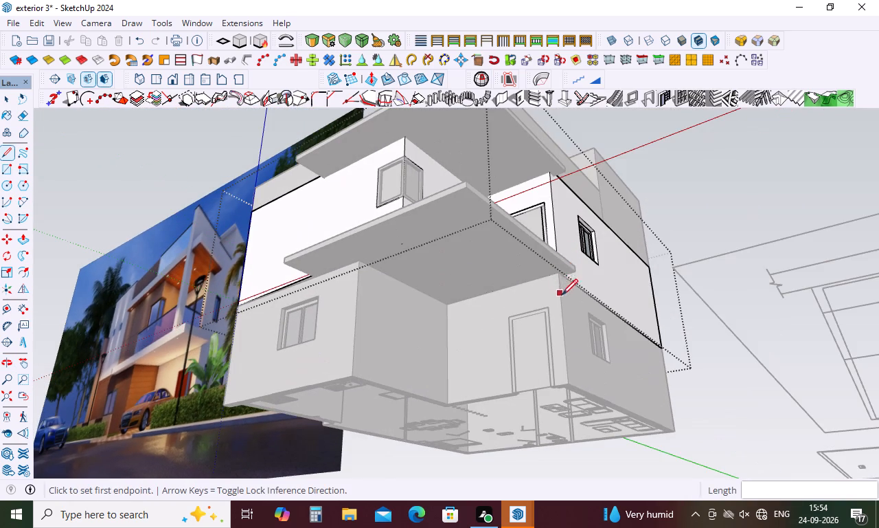
scroll(477, 286, down, 4)
key(space)
click(560, 452)
Examine the narrow strip between the first-floor front wall and the ground-floor wall, opening and closing the group there.
middle_drag(480, 362, 665, 496)
scroll(351, 325, up, 5)
middle_drag(422, 343, 429, 337)
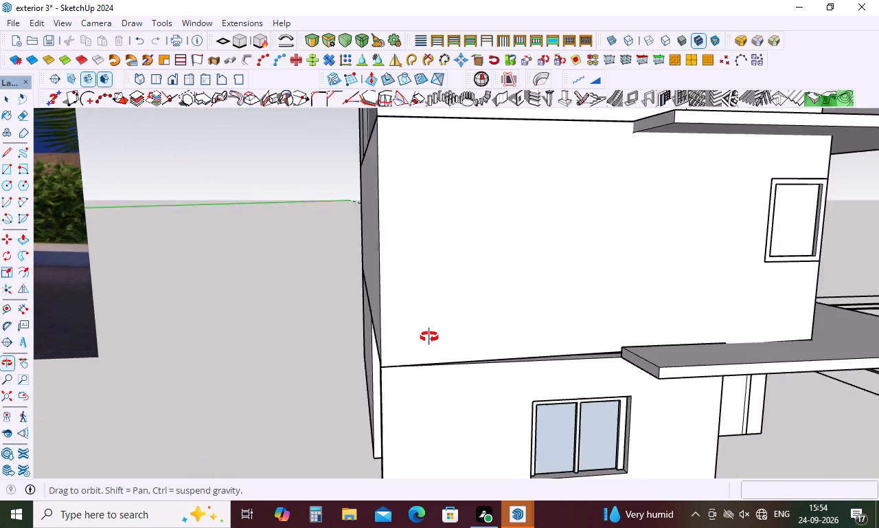
middle_drag(429, 337, 446, 270)
scroll(580, 259, up, 3)
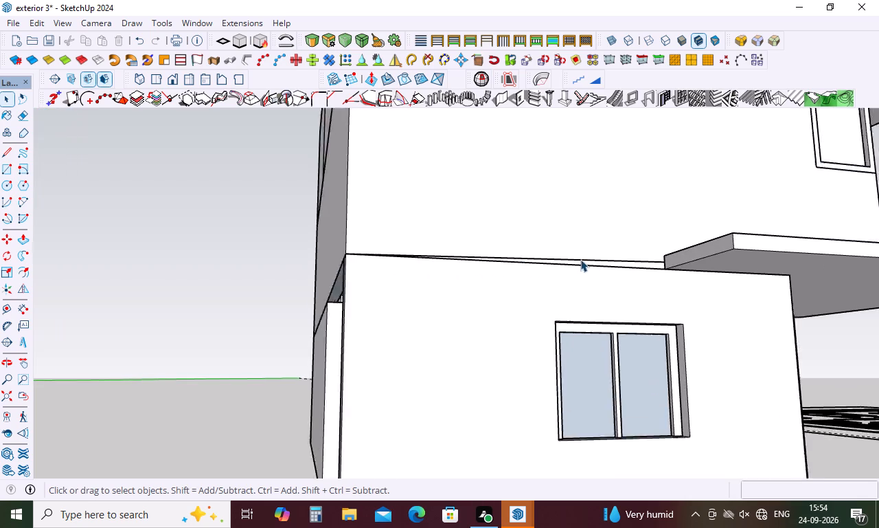
scroll(580, 259, up, 5)
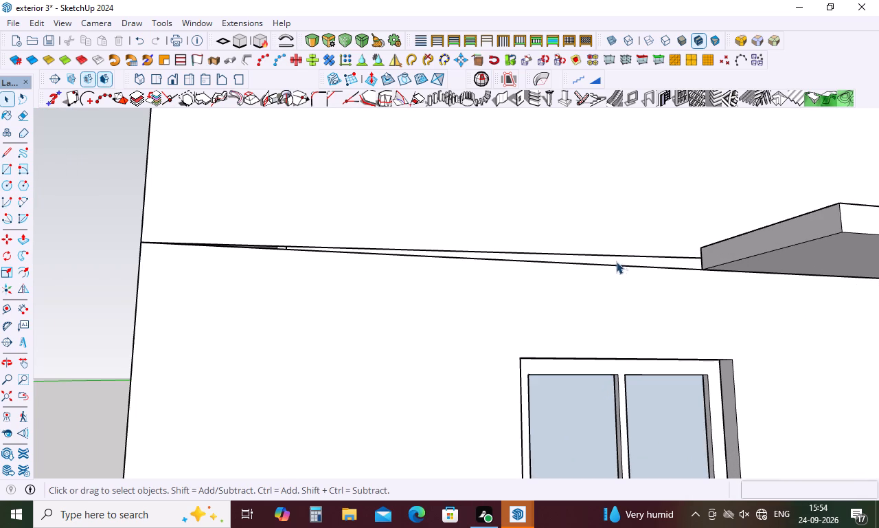
click(593, 258)
double_click(593, 258)
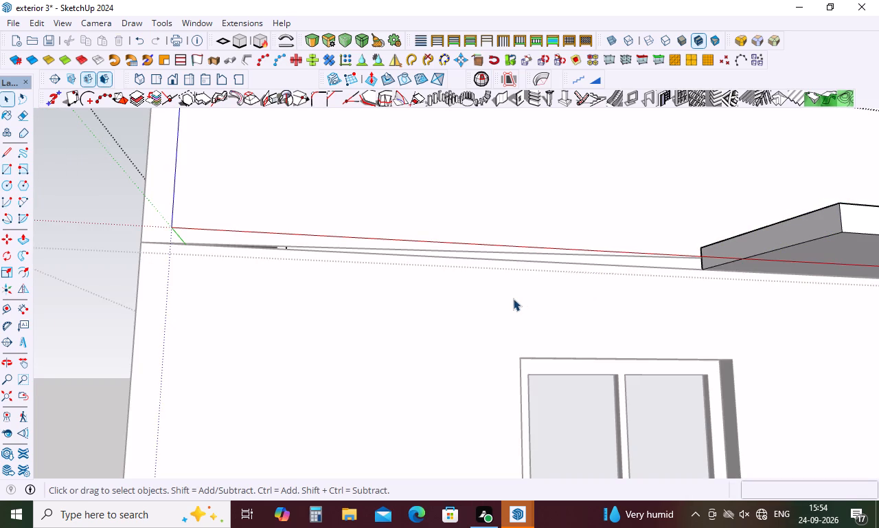
scroll(492, 250, down, 9)
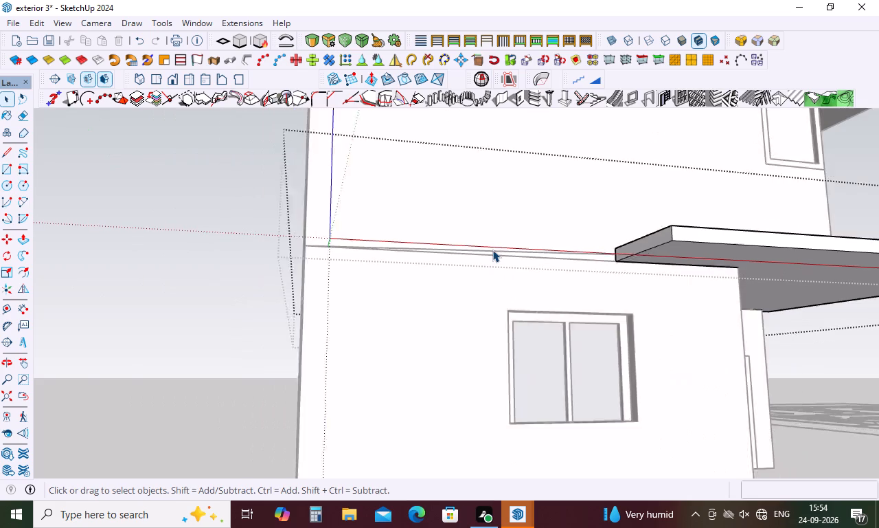
scroll(492, 250, down, 4)
click(308, 368)
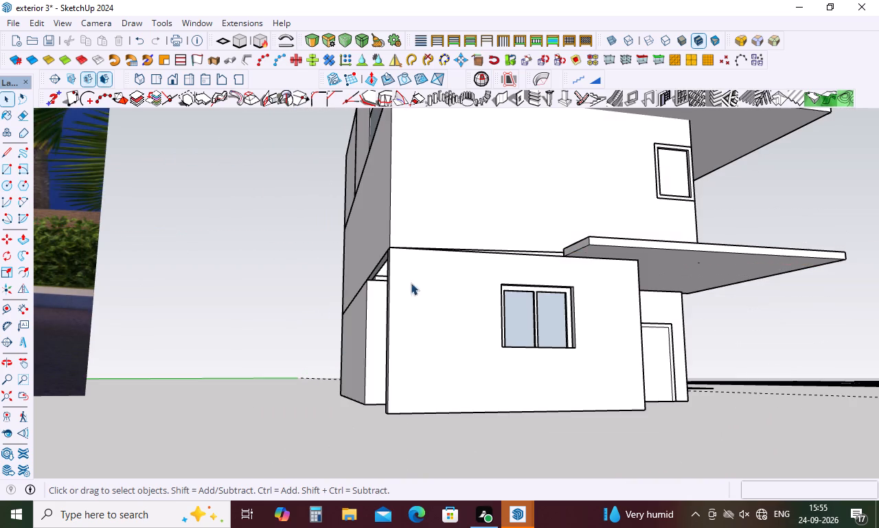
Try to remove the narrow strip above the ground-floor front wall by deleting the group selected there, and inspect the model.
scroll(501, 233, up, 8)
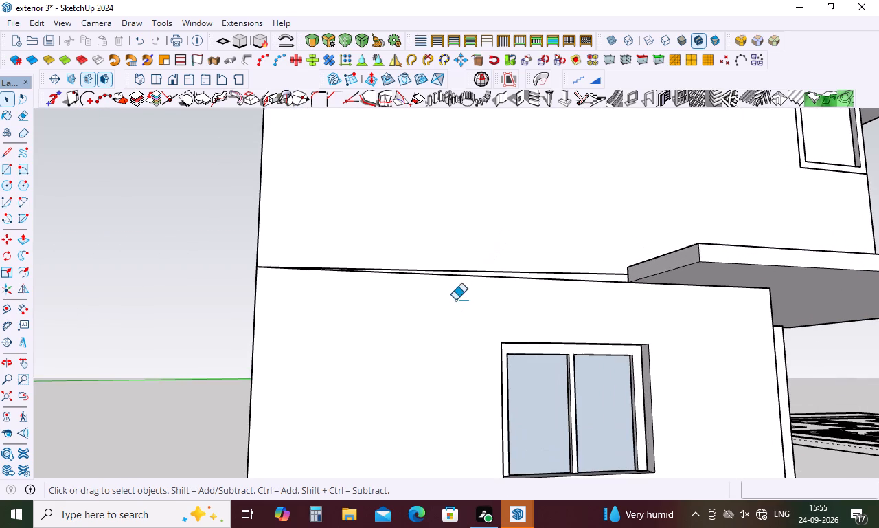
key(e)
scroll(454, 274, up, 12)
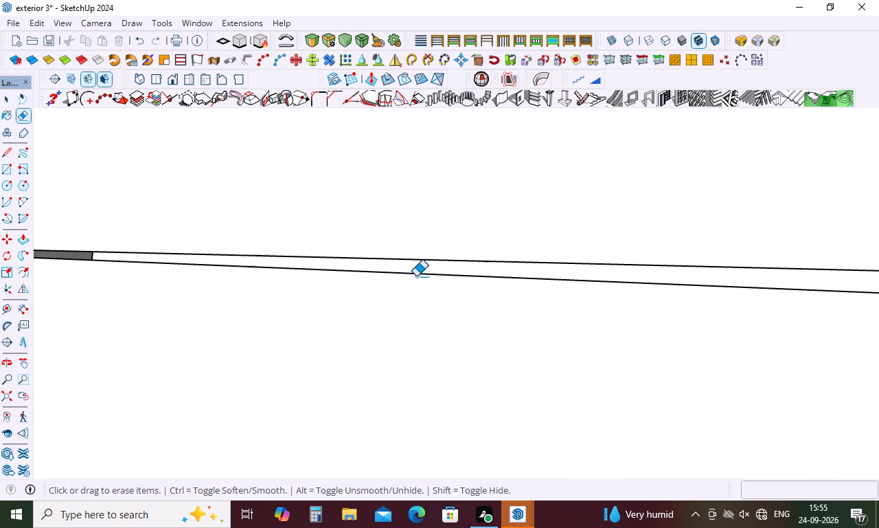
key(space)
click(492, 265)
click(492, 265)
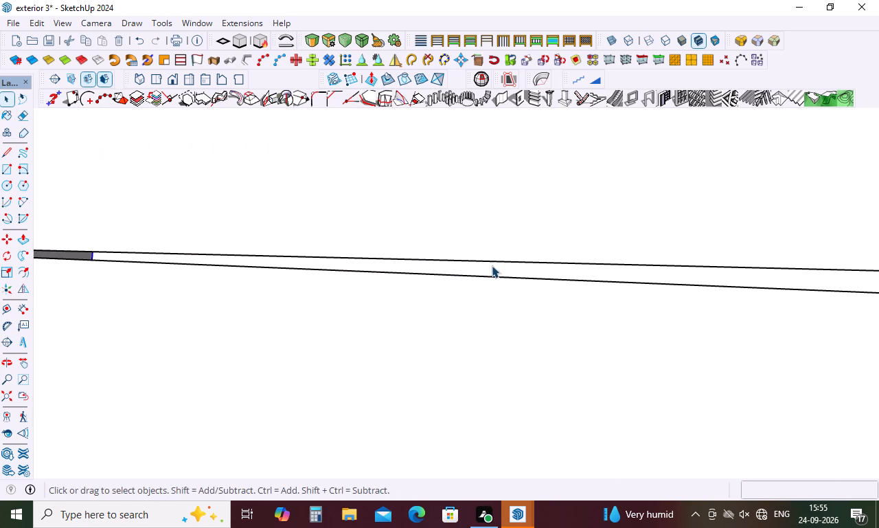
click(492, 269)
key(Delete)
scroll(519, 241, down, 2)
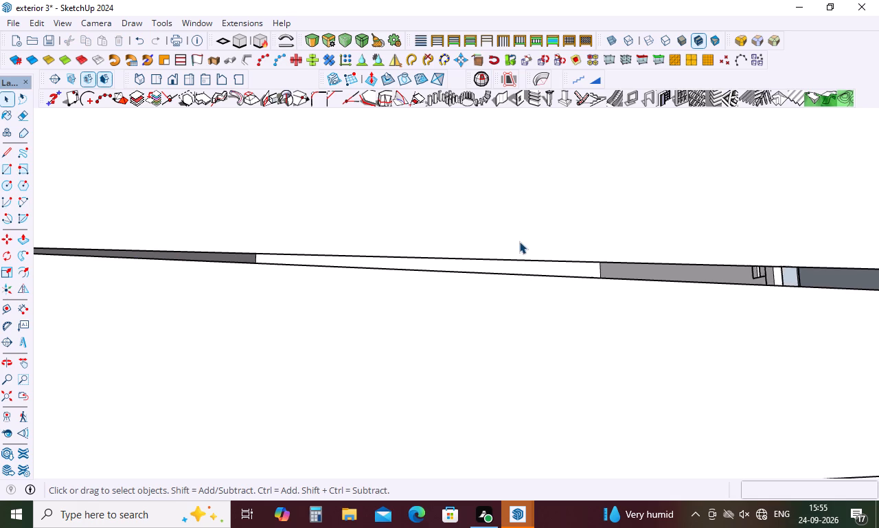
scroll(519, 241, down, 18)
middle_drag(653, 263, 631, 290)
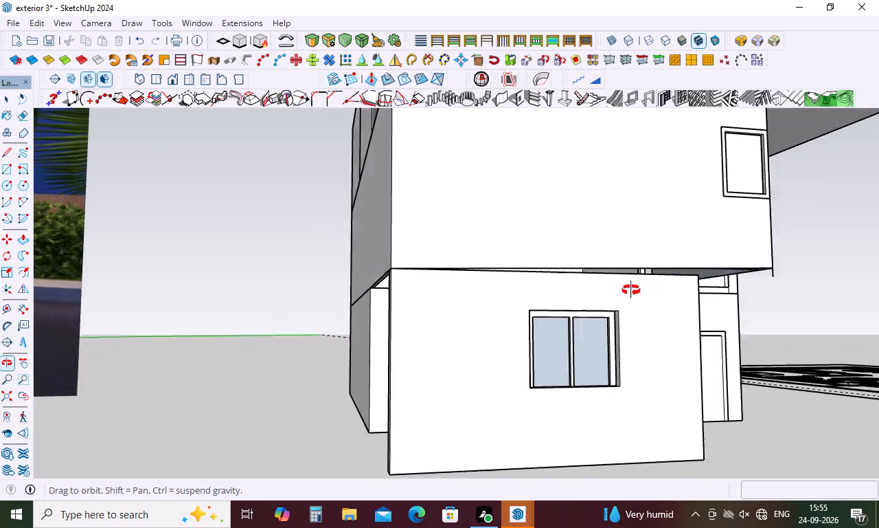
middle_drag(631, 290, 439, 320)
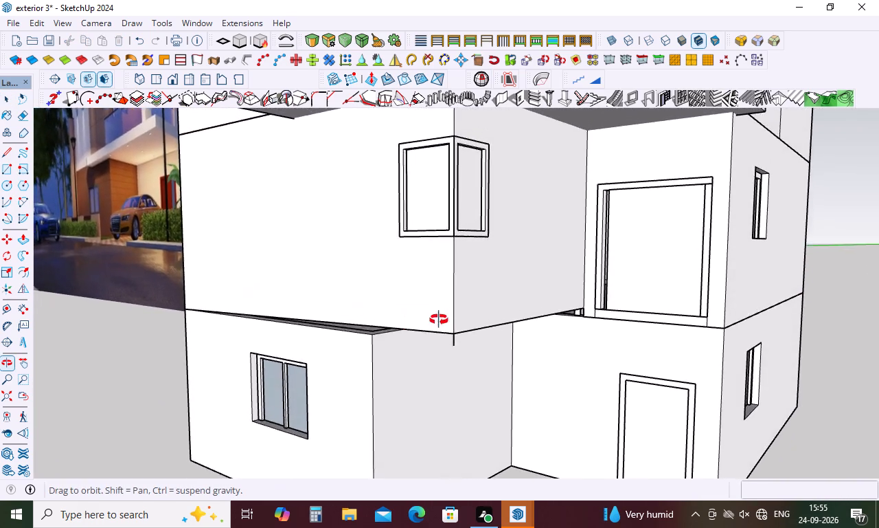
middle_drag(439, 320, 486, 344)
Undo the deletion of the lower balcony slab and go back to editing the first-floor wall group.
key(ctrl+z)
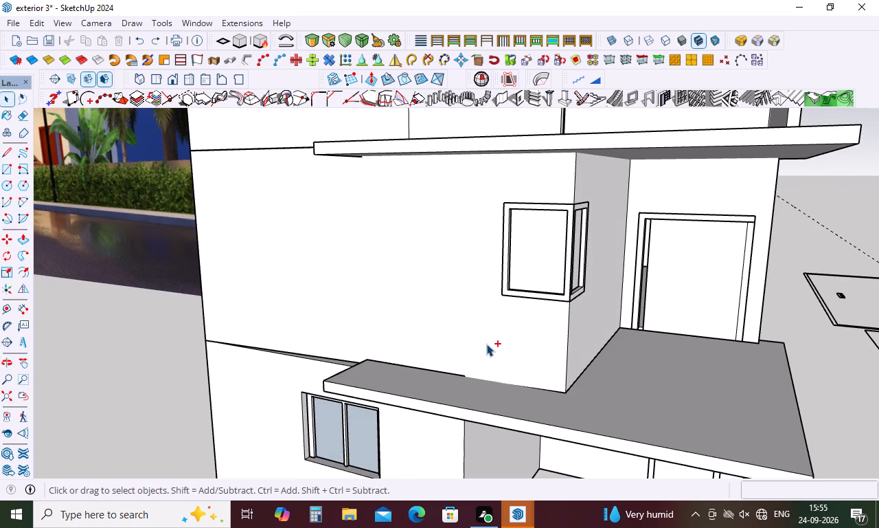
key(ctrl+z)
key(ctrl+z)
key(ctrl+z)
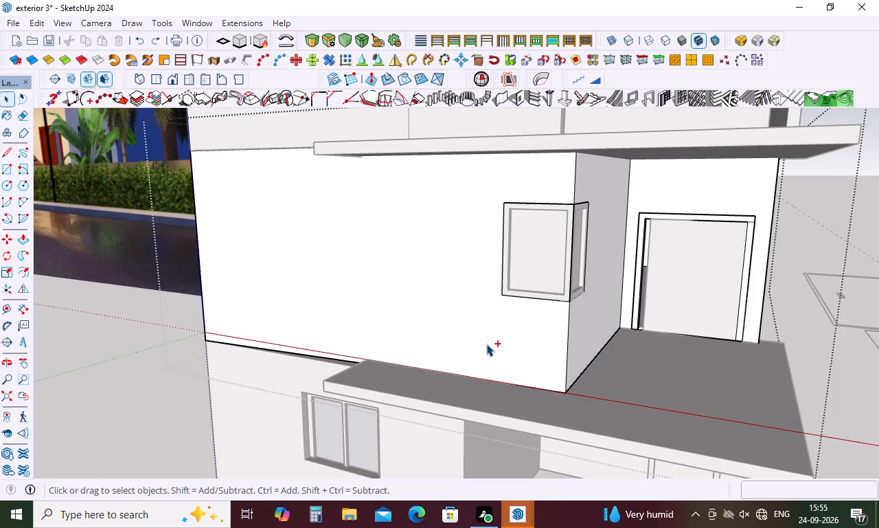
Undo the latest remaining edits to the first-floor walls.
key(ctrl+z)
key(ctrl+z)
key(ctrl+z)
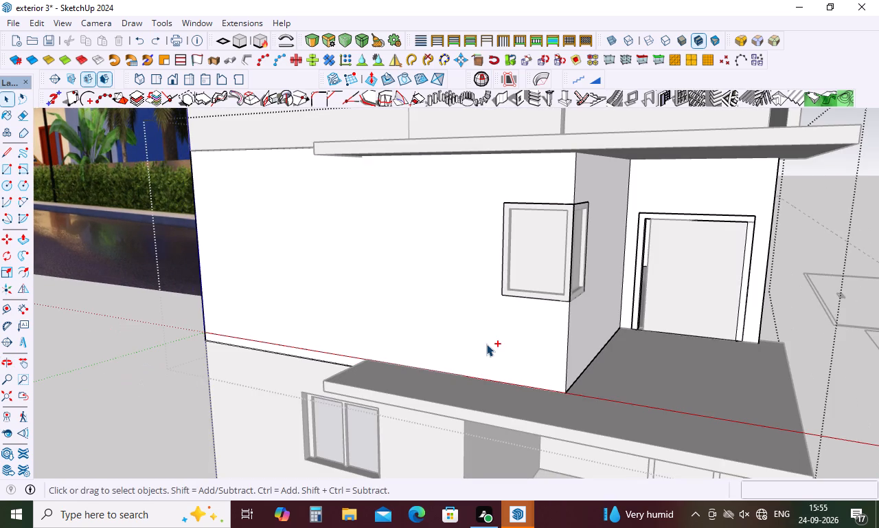
Erase the stray bottom edge of the first-floor front wall that shows beneath the lower balcony slab.
middle_drag(486, 344, 654, 284)
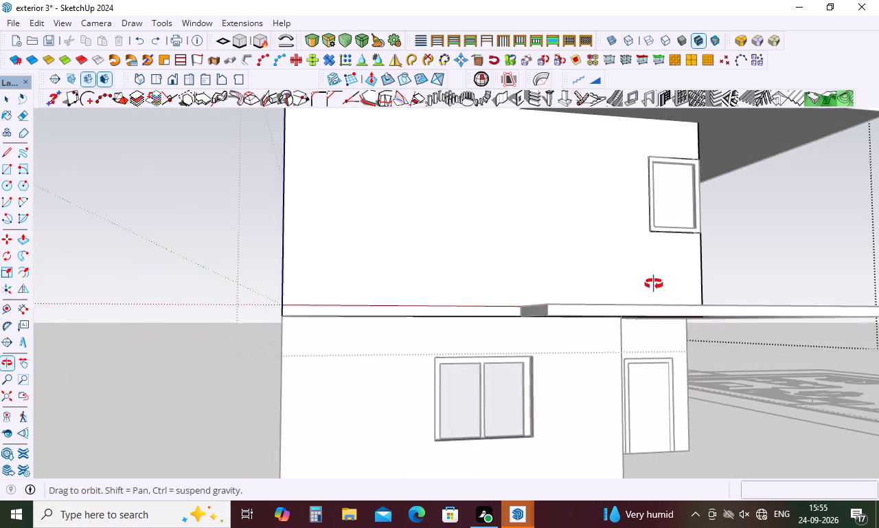
middle_drag(654, 284, 574, 217)
middle_drag(574, 217, 562, 250)
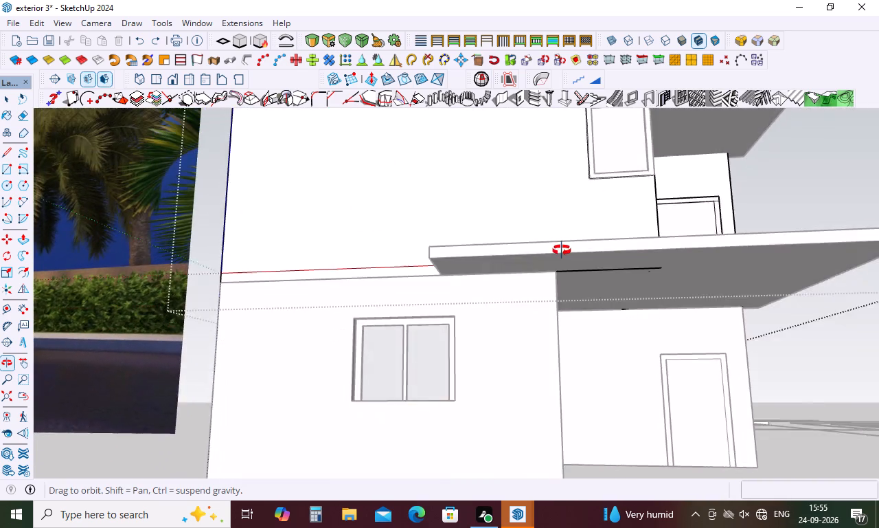
middle_drag(562, 250, 626, 298)
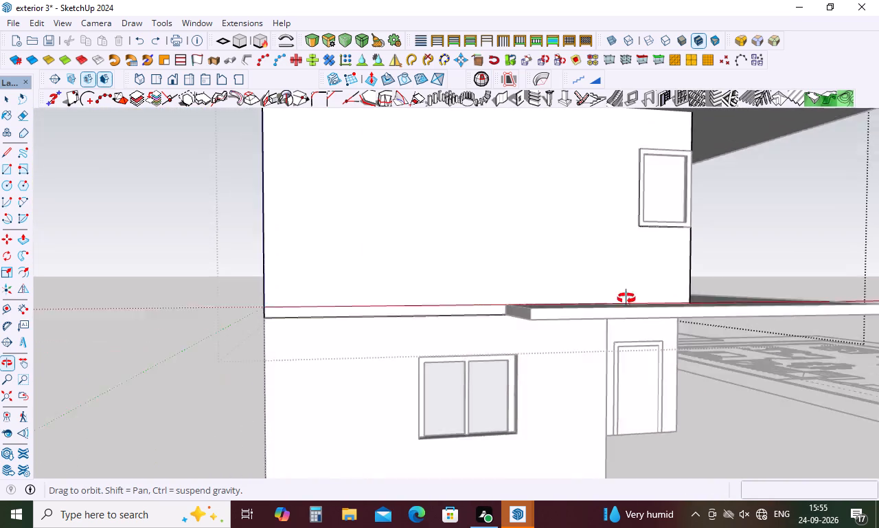
middle_drag(626, 298, 506, 221)
middle_drag(506, 221, 515, 272)
key(e)
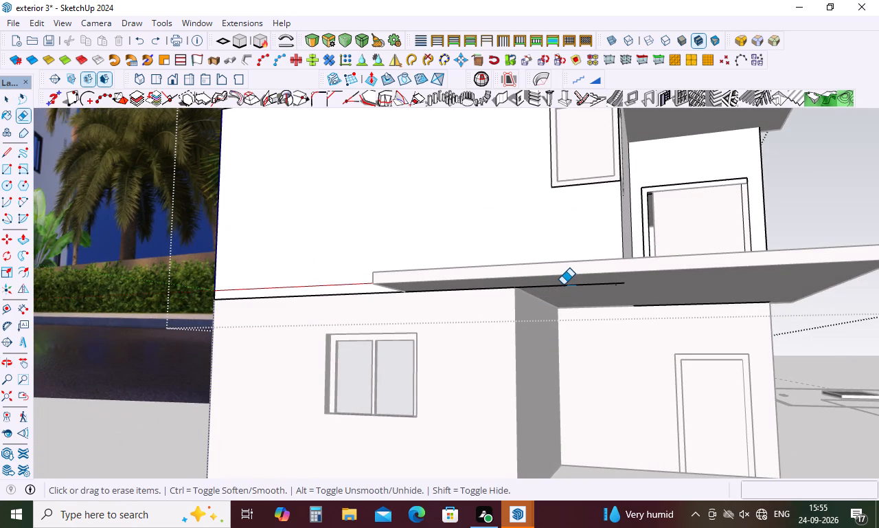
scroll(566, 288, up, 4)
click(577, 287)
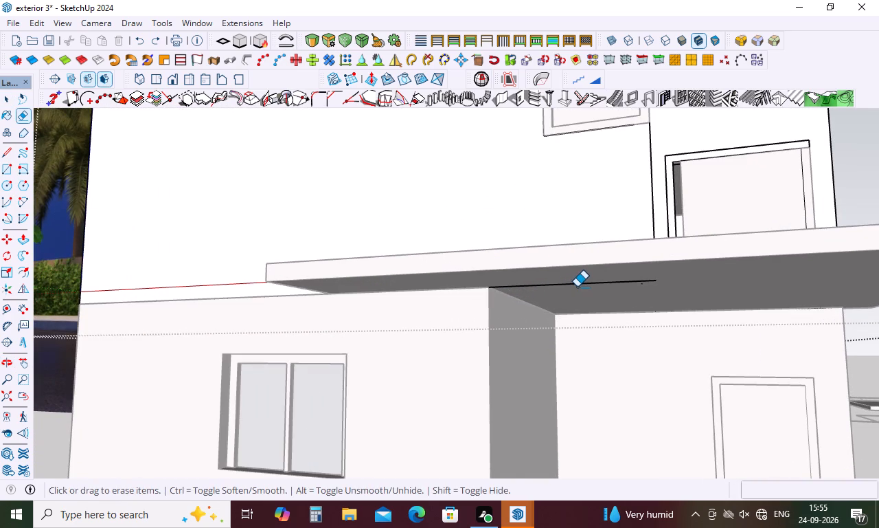
click(577, 287)
click(612, 285)
scroll(615, 290, up, 5)
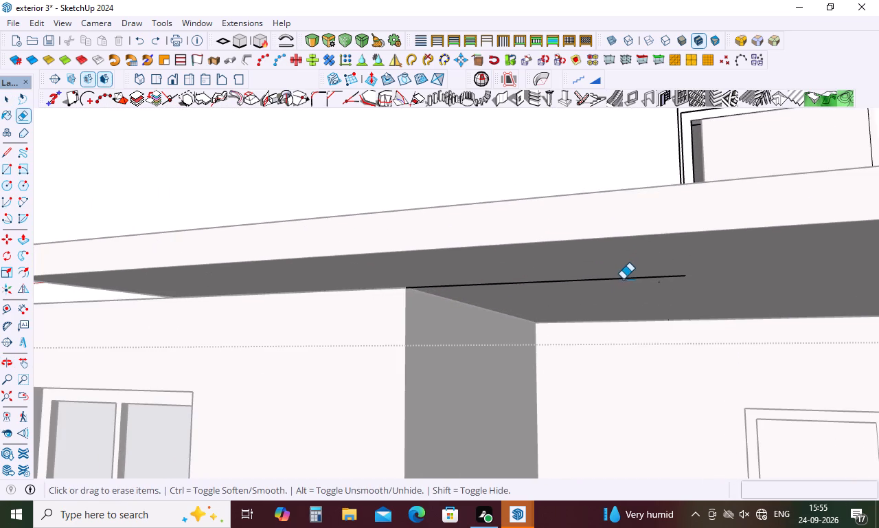
click(624, 279)
Close the open first-floor front wall face by drawing a 21' 9" base line from its balcony-side corner to the origin.
middle_drag(624, 286, 627, 368)
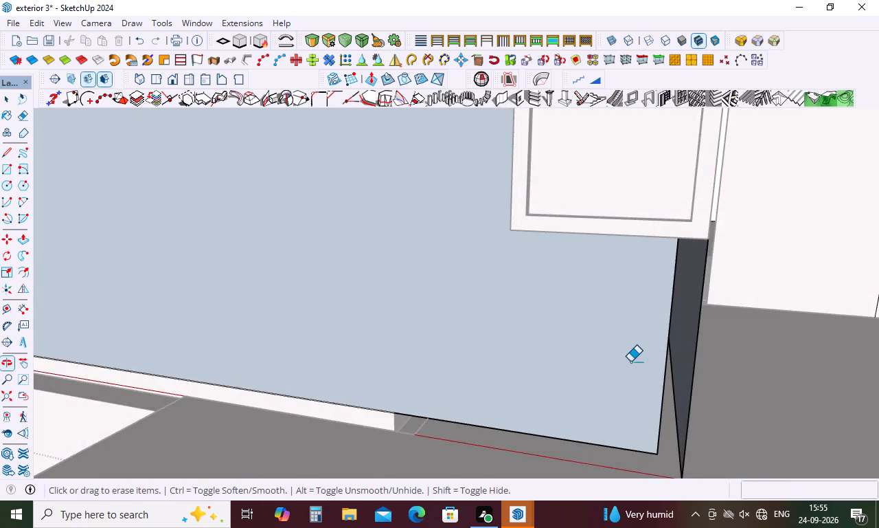
scroll(630, 362, down, 5)
middle_drag(630, 362, 650, 361)
key(l)
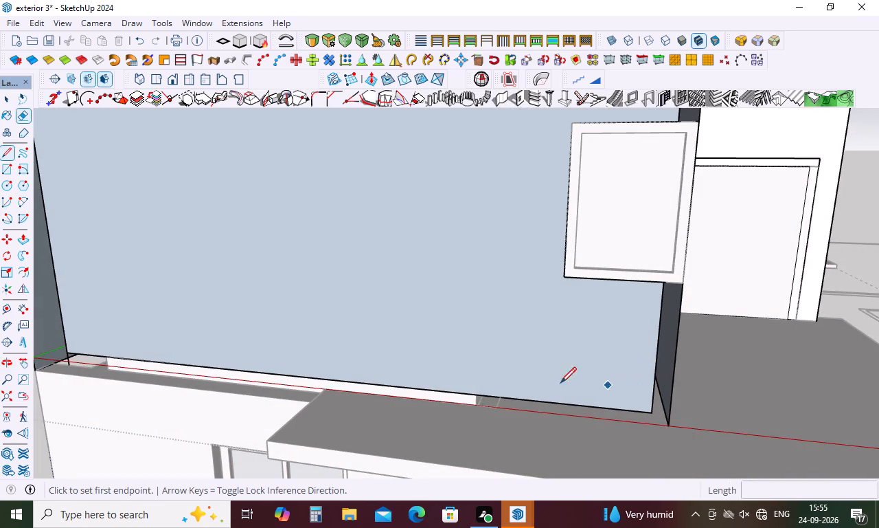
scroll(174, 332, down, 5)
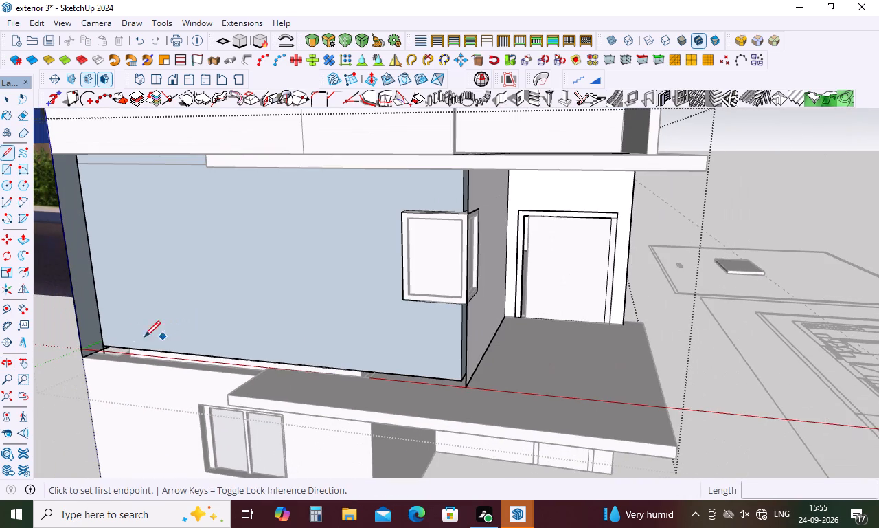
click(84, 356)
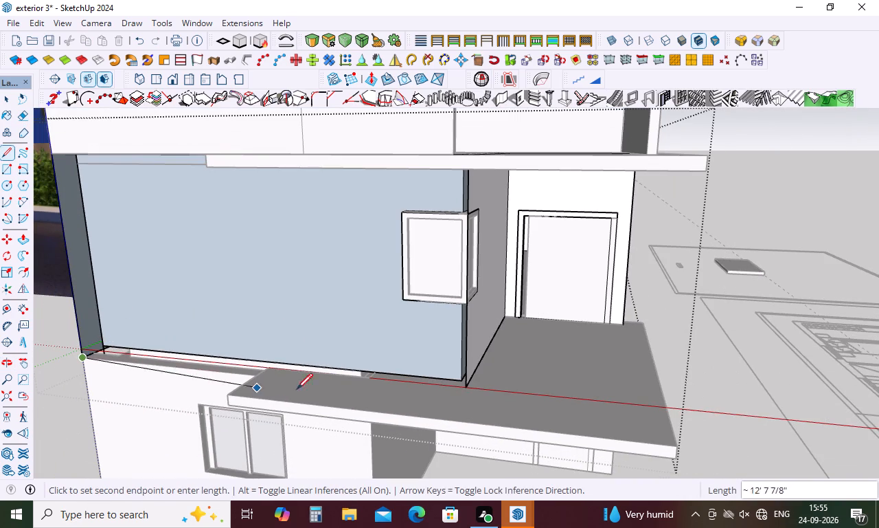
key(space)
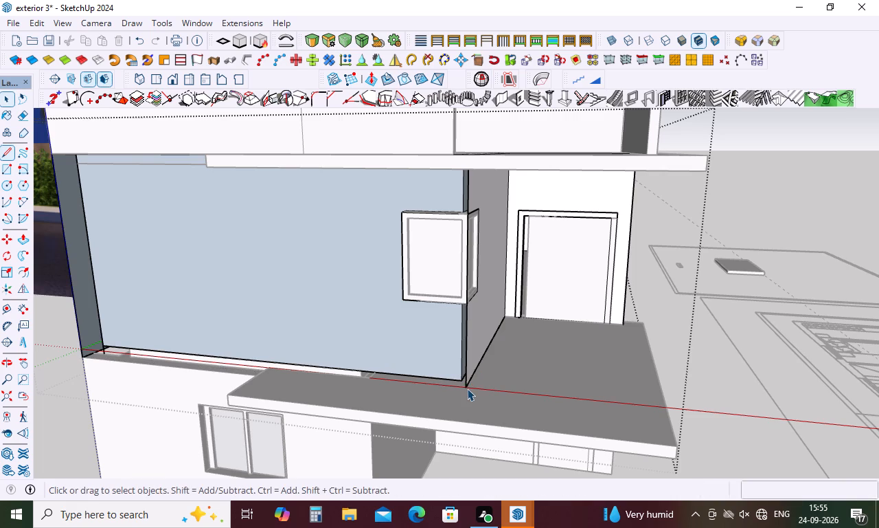
key(l)
click(464, 384)
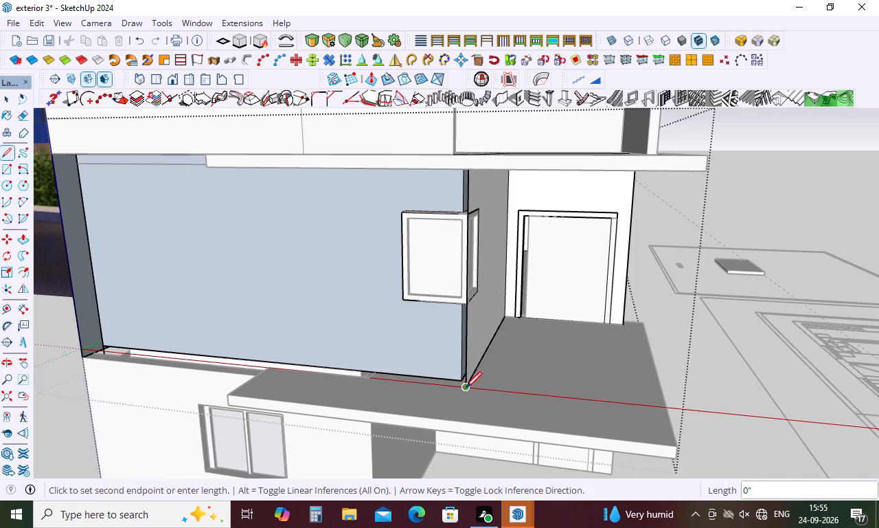
click(466, 388)
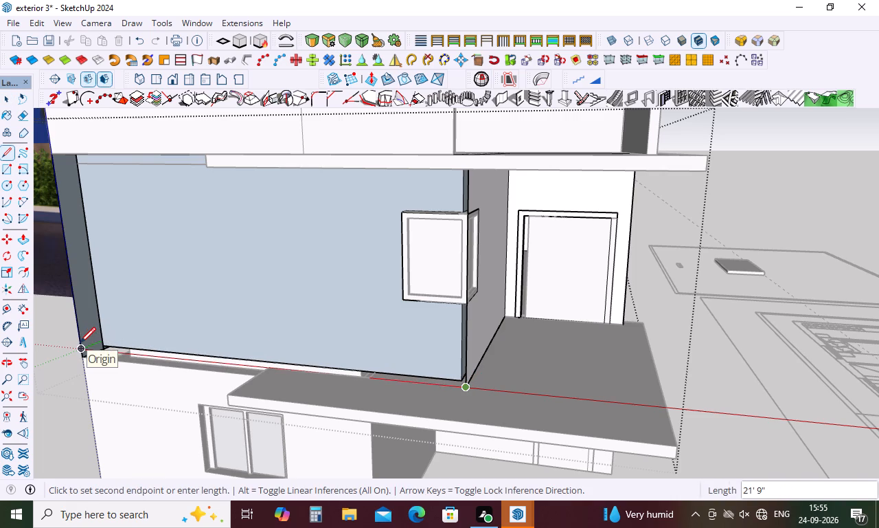
click(79, 349)
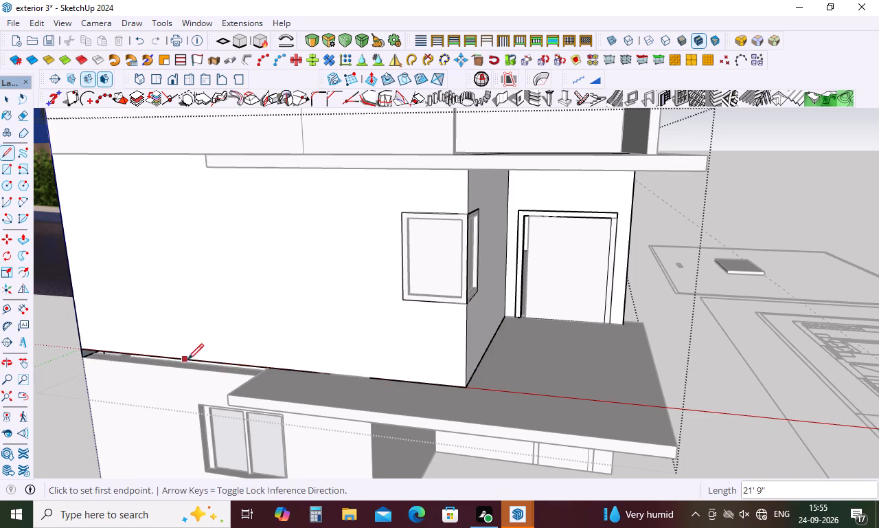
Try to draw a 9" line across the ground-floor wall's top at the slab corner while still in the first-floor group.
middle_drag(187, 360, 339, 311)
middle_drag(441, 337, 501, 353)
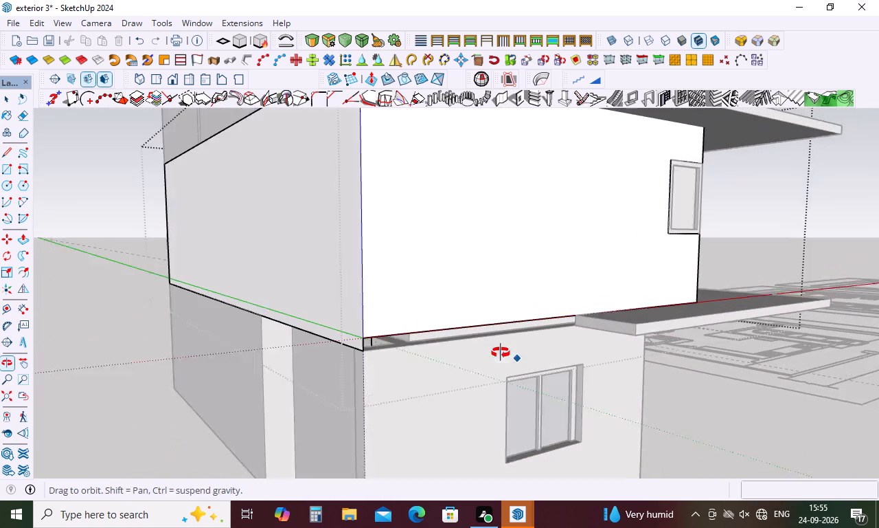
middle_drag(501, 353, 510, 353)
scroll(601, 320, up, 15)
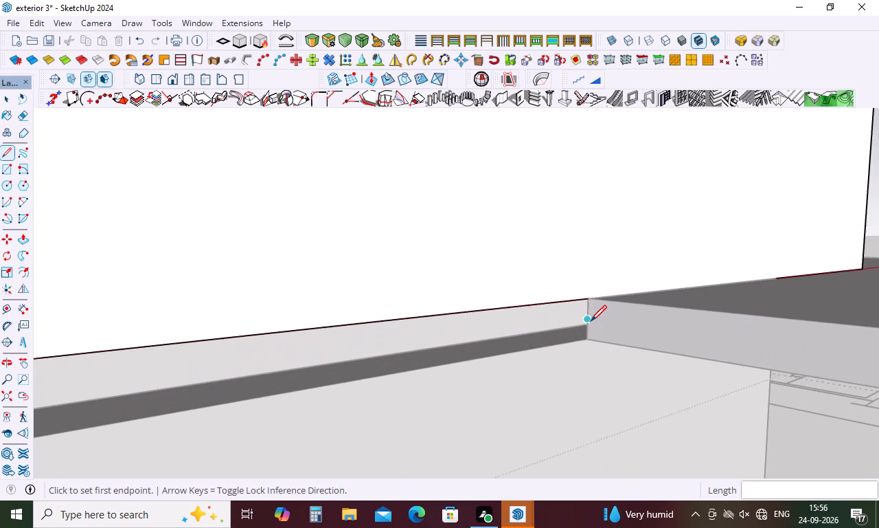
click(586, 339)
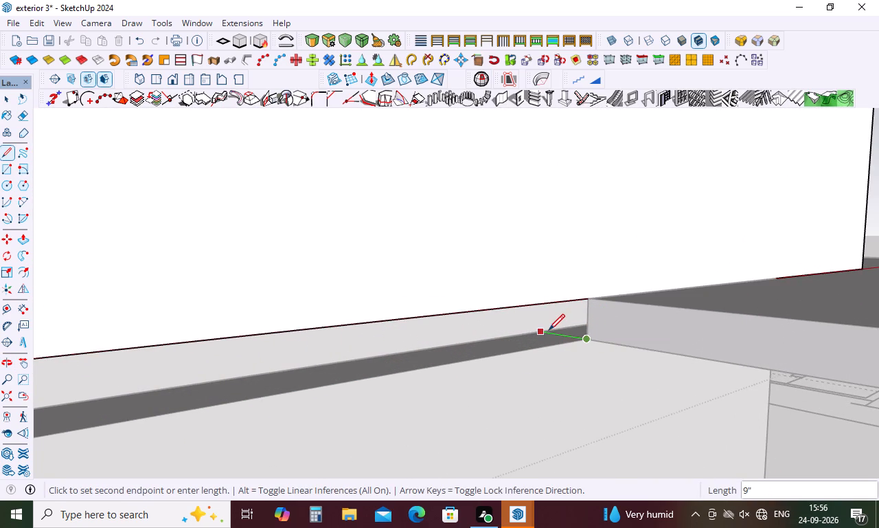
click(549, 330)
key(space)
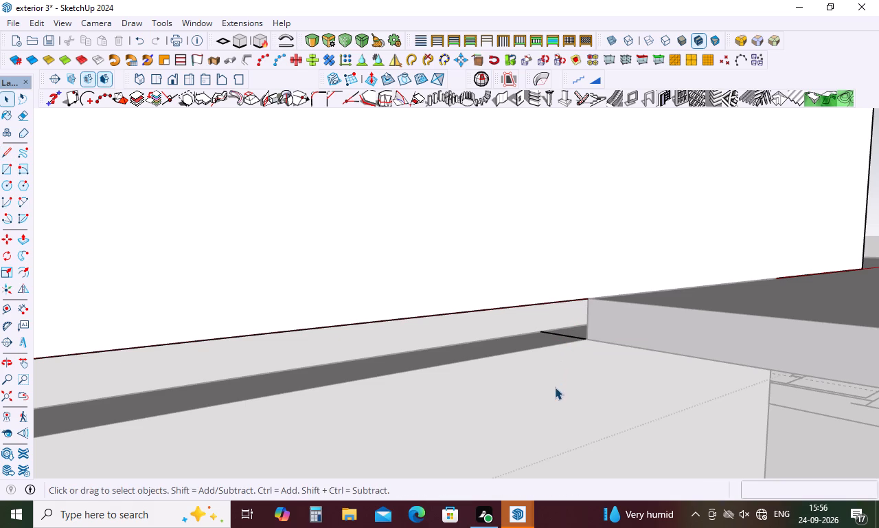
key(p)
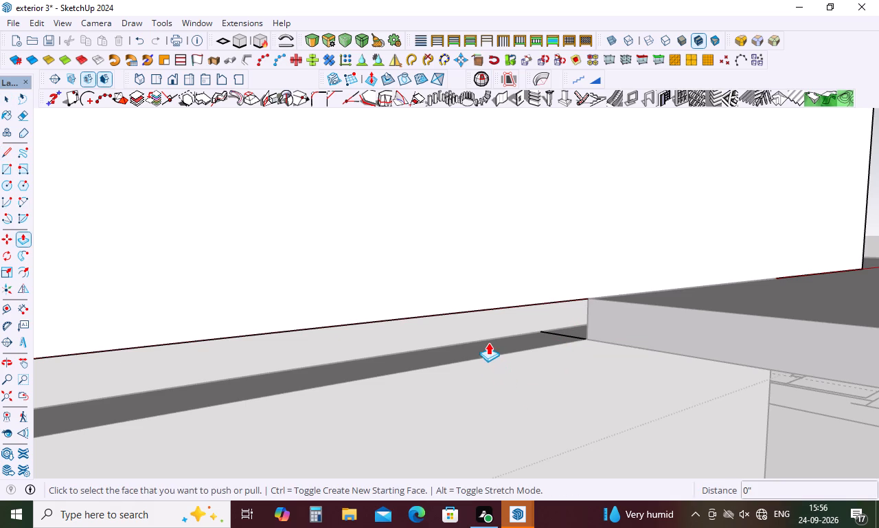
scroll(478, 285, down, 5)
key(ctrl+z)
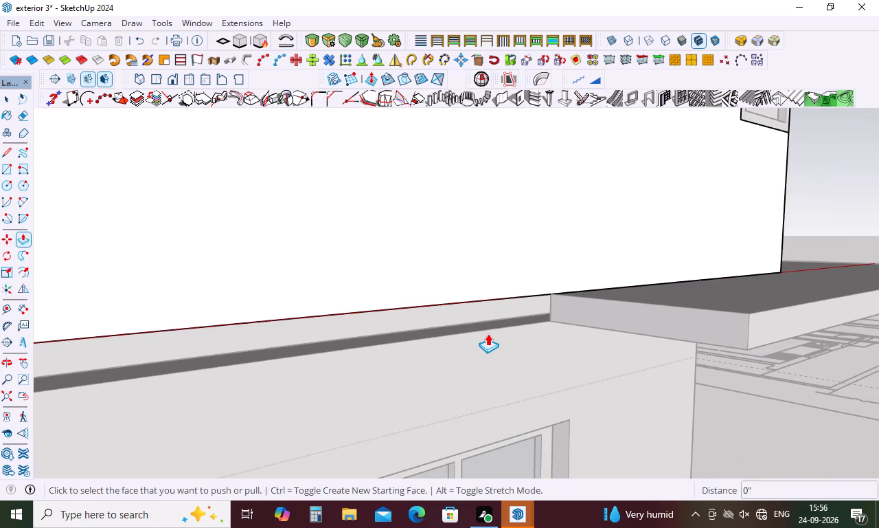
Open the ground-floor wall group and draw a line across the front wall's top face at the balcony slab's corner.
scroll(482, 221, down, 15)
key(space)
click(639, 423)
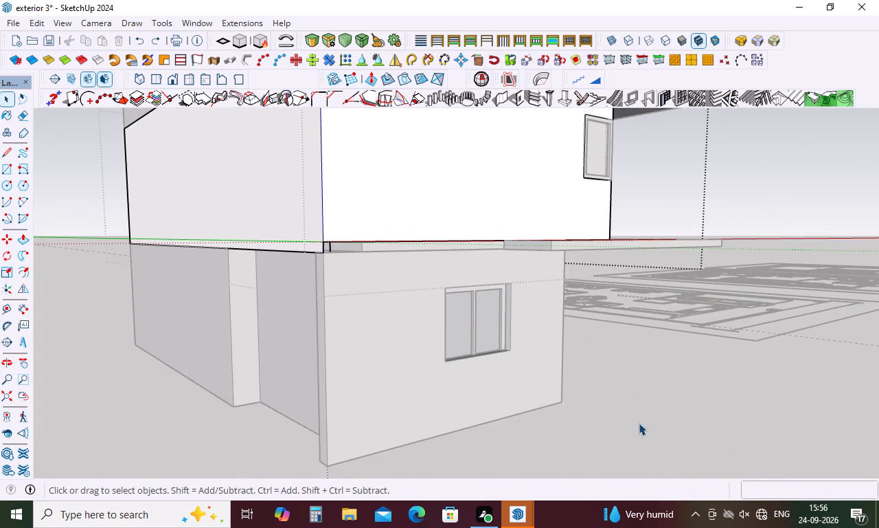
double_click(470, 261)
scroll(460, 241, up, 11)
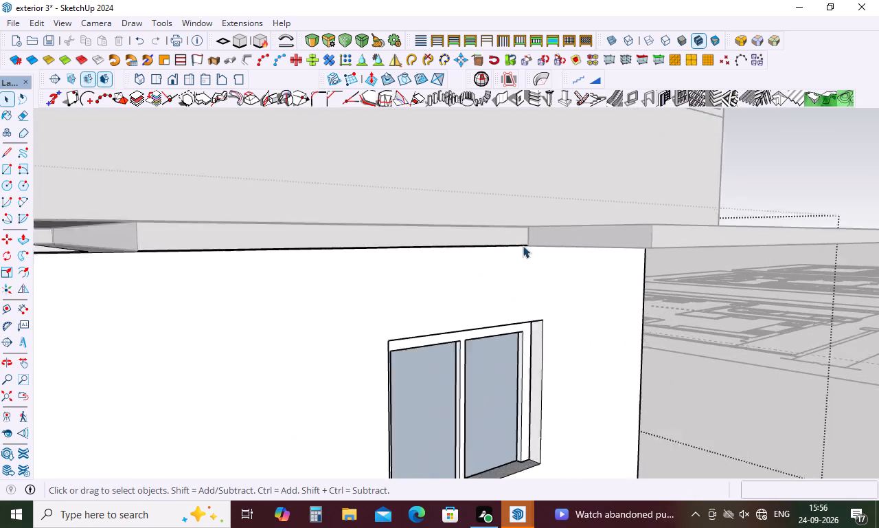
scroll(525, 265, up, 2)
key(l)
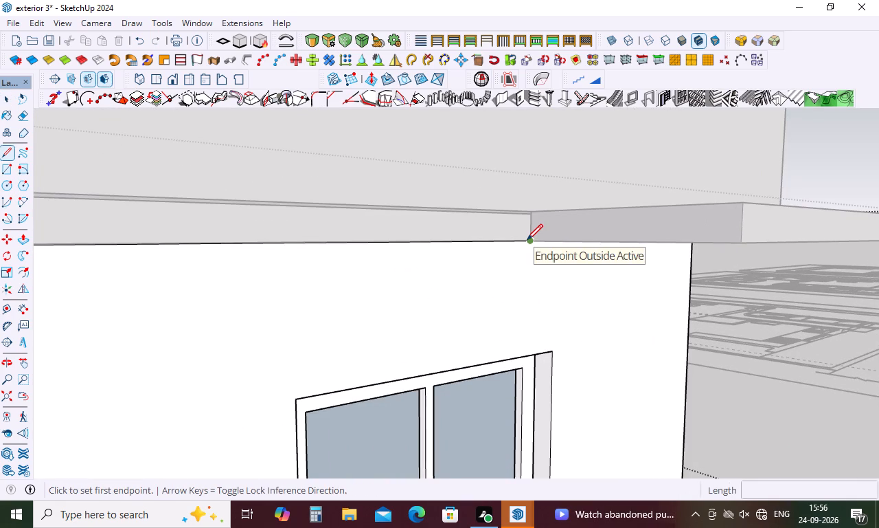
click(528, 241)
middle_drag(519, 232, 515, 289)
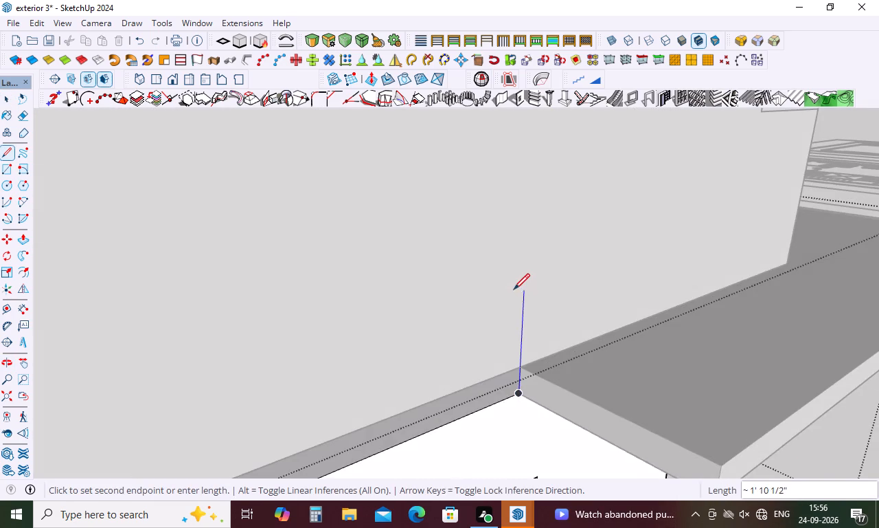
scroll(514, 289, down, 5)
scroll(512, 369, up, 15)
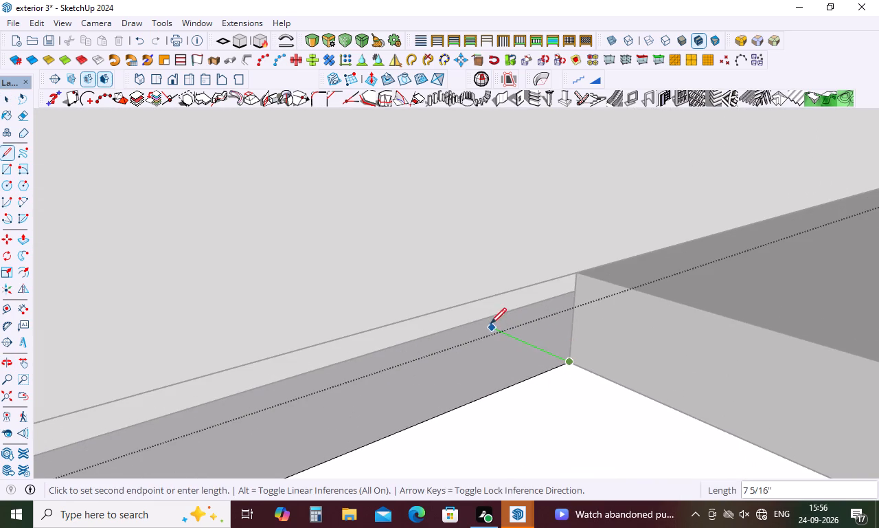
click(483, 320)
key(space)
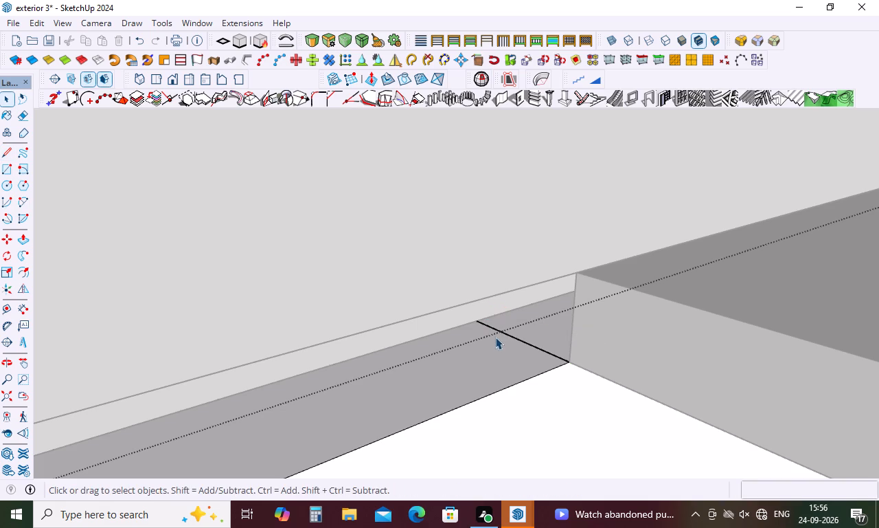
Push/Pull the top face of the ground-floor front wall up by 6 inches towards the first-floor wall.
key(p)
click(473, 365)
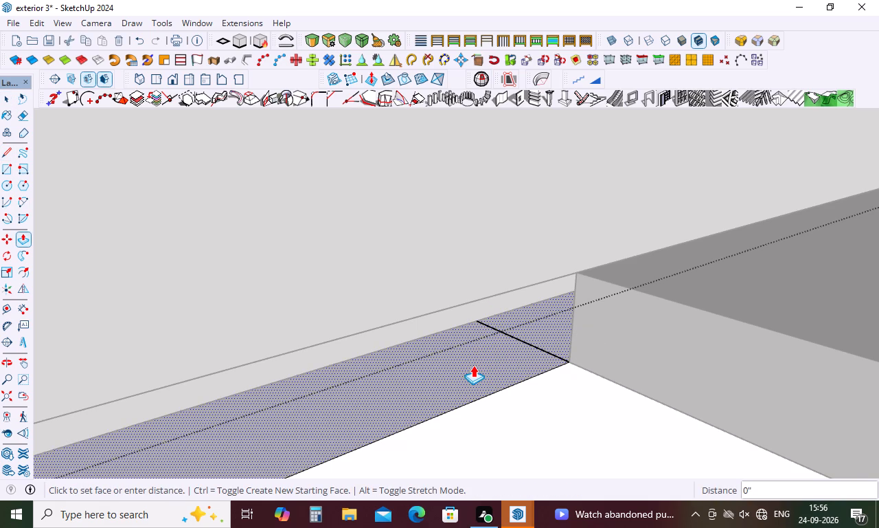
key(Escape)
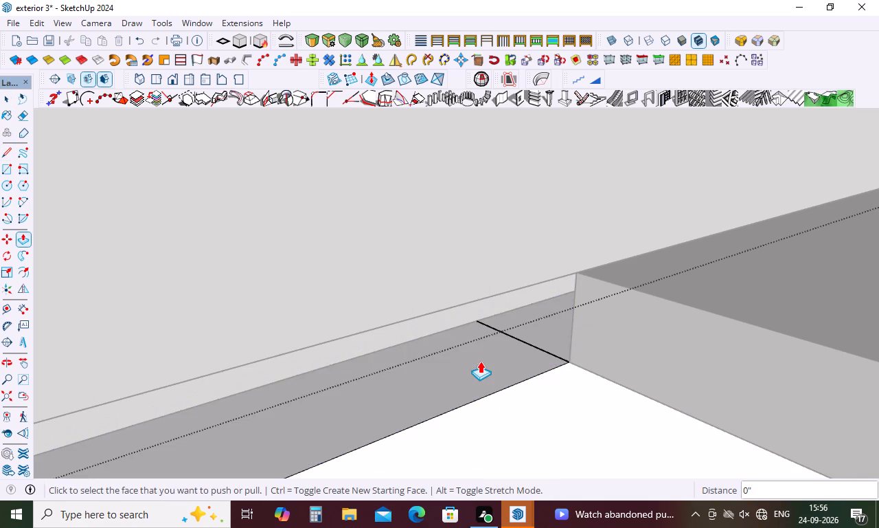
scroll(493, 326, down, 9)
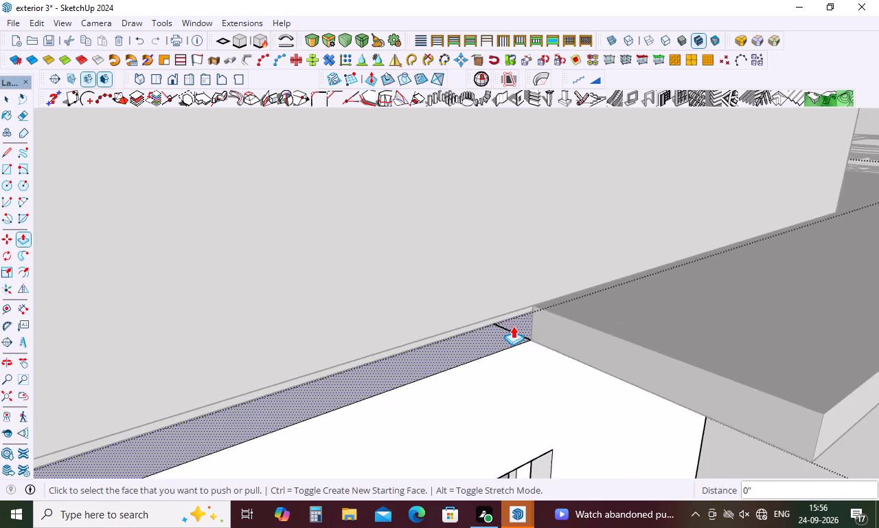
scroll(513, 326, down, 10)
click(500, 325)
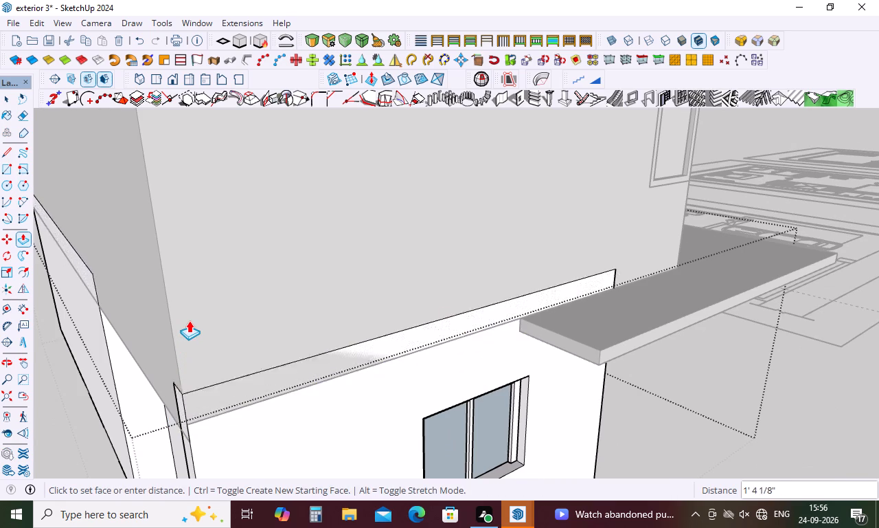
scroll(189, 320, down, 5)
middle_drag(189, 320, 79, 125)
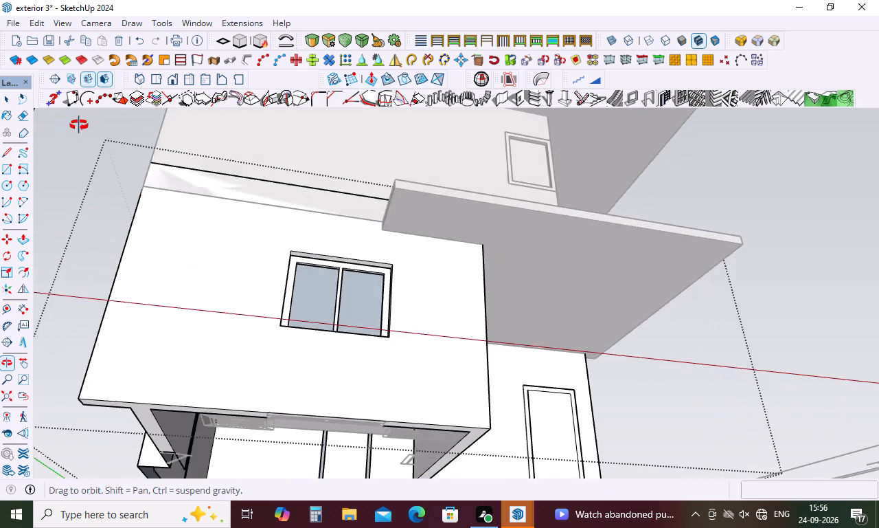
middle_drag(79, 125, 82, 173)
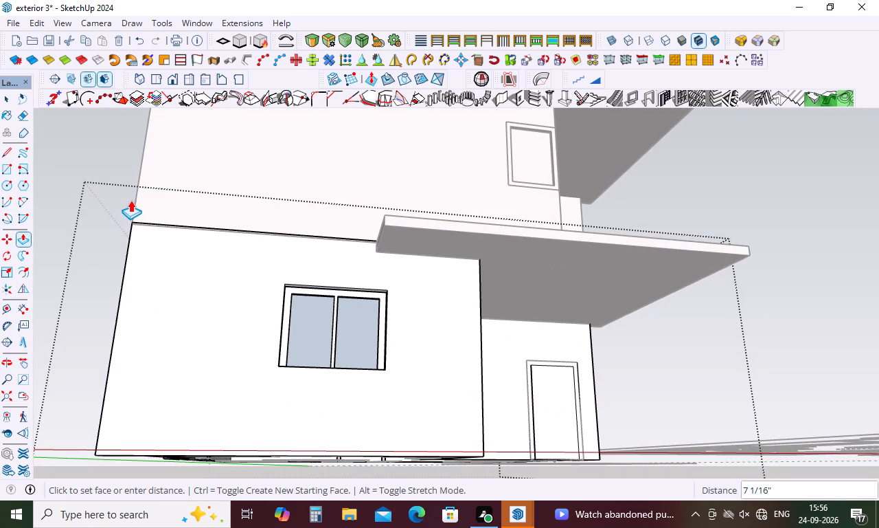
key(6)
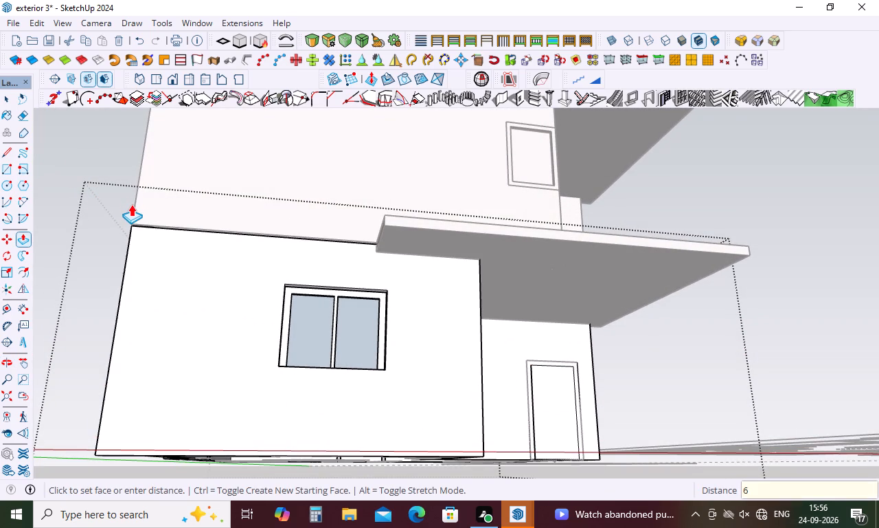
key(Return)
key(space)
middle_drag(590, 360, 455, 337)
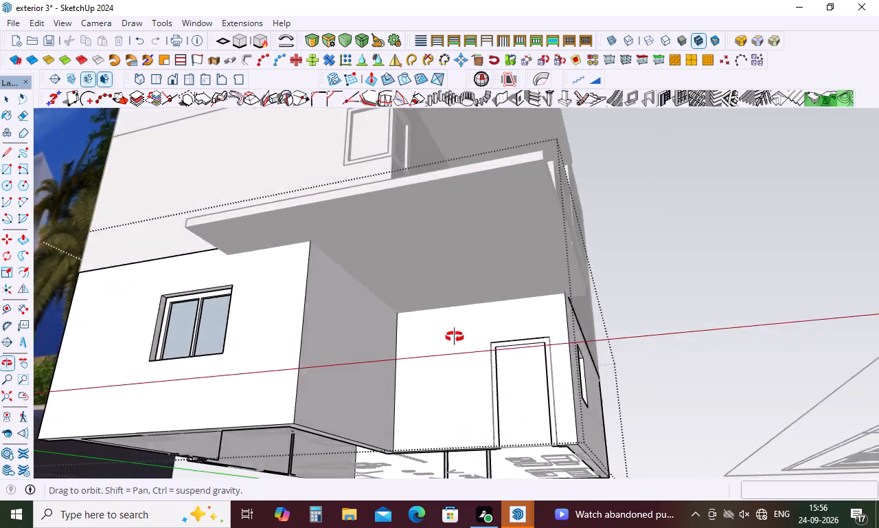
Leave the ground-floor wall group and examine the joint between the ground- and first-floor walls on the house's side elevation.
middle_drag(455, 337, 448, 405)
scroll(451, 368, down, 4)
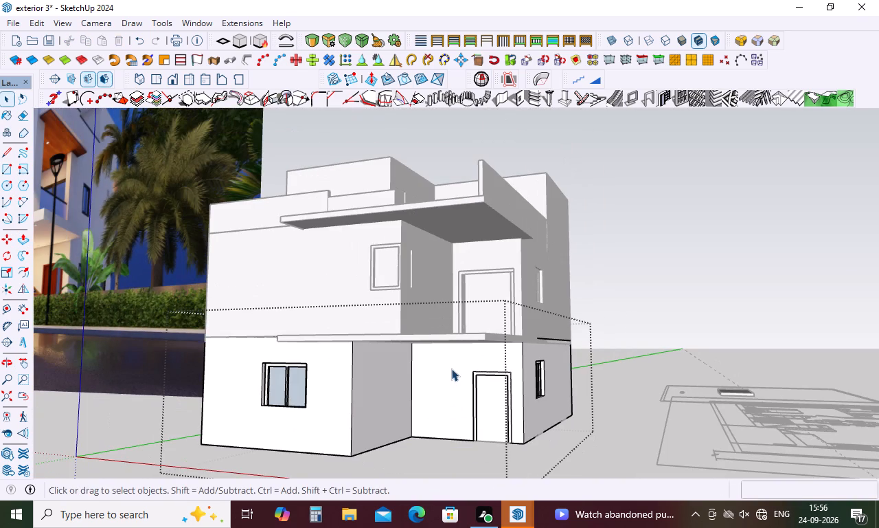
key(Escape)
scroll(580, 387, down, 3)
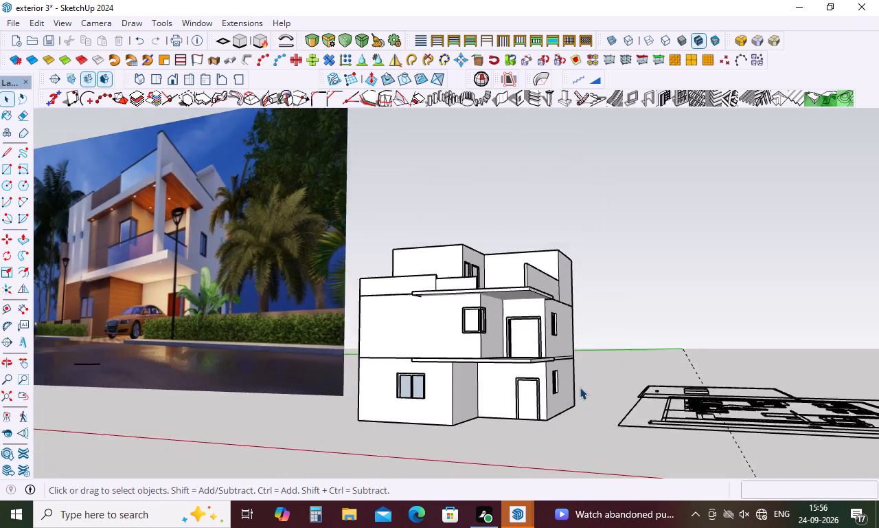
scroll(580, 387, down, 1)
middle_drag(580, 387, 333, 395)
scroll(505, 369, up, 5)
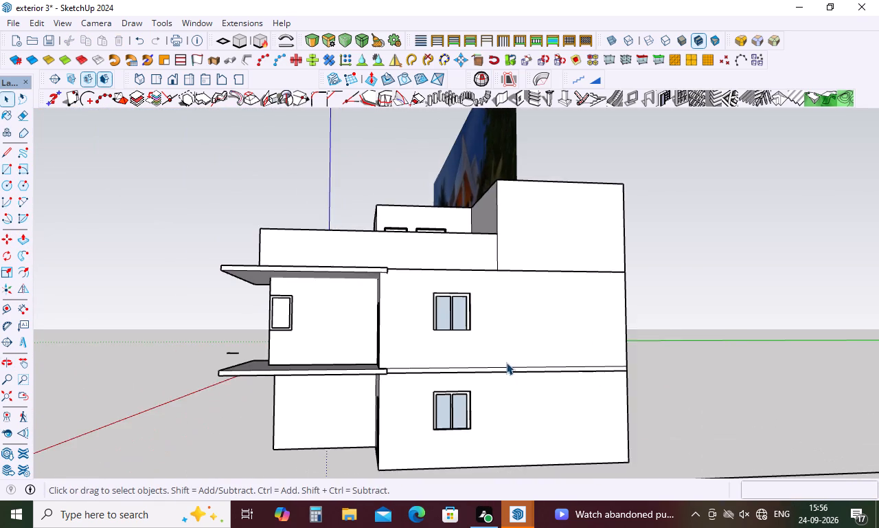
scroll(506, 362, up, 8)
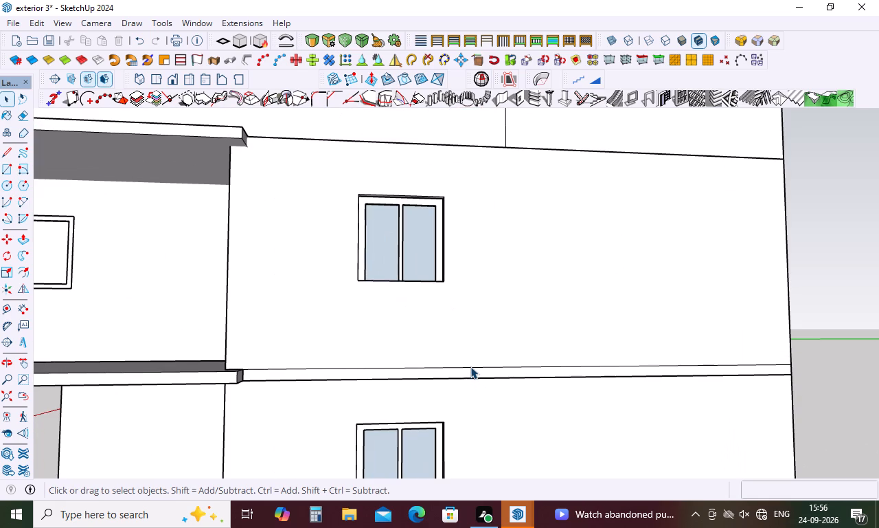
click(470, 366)
scroll(482, 352, down, 4)
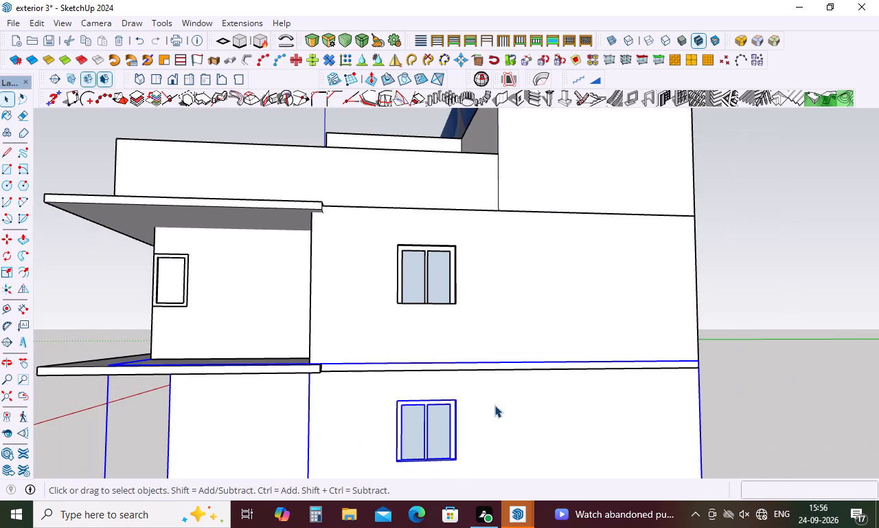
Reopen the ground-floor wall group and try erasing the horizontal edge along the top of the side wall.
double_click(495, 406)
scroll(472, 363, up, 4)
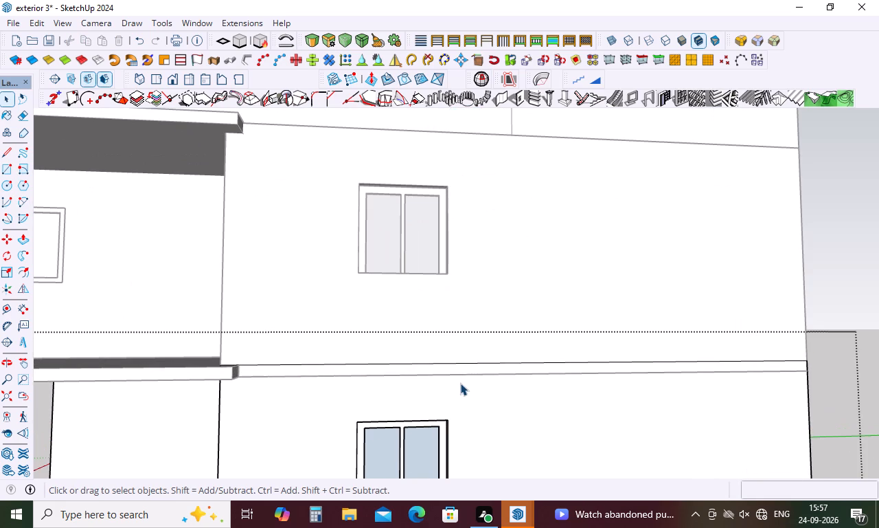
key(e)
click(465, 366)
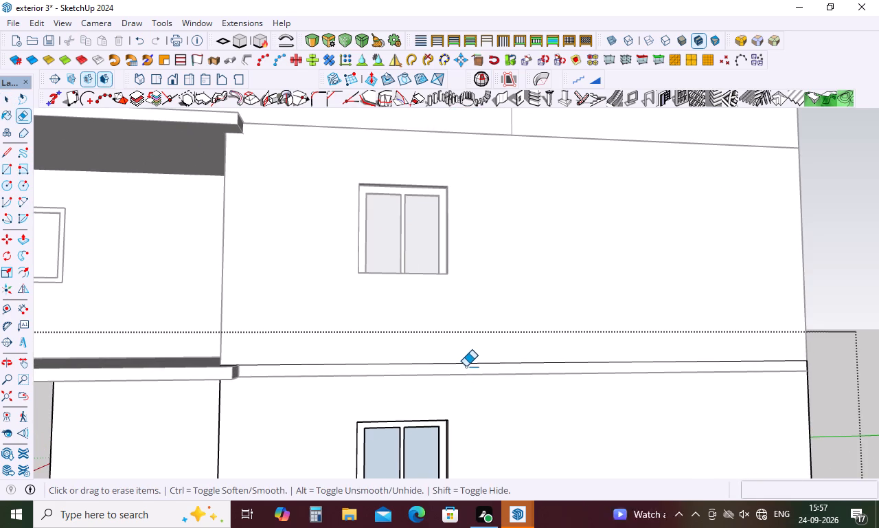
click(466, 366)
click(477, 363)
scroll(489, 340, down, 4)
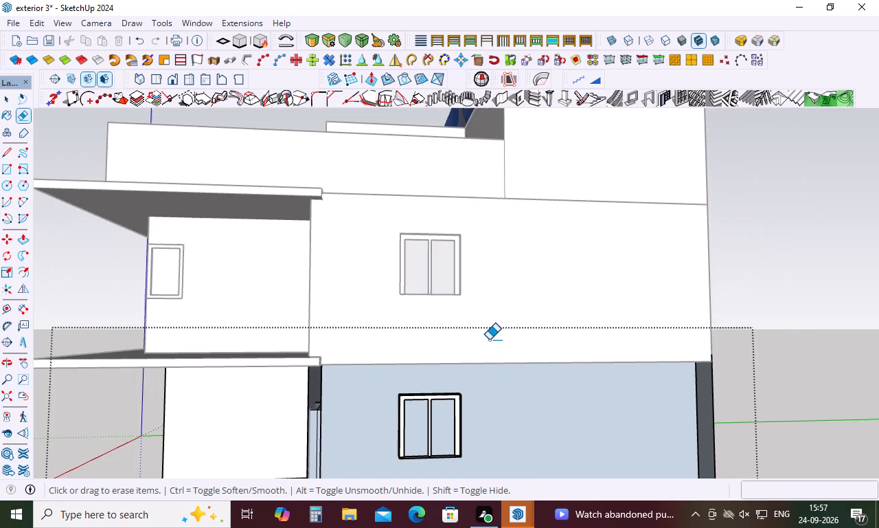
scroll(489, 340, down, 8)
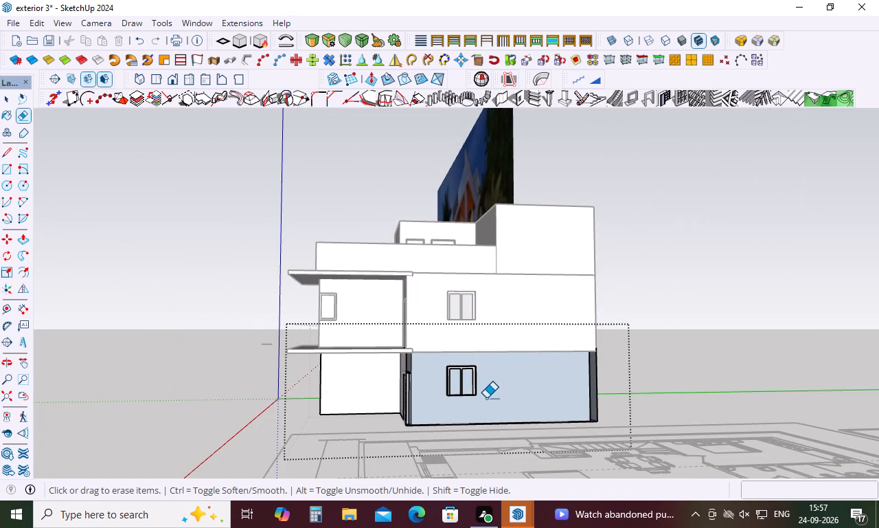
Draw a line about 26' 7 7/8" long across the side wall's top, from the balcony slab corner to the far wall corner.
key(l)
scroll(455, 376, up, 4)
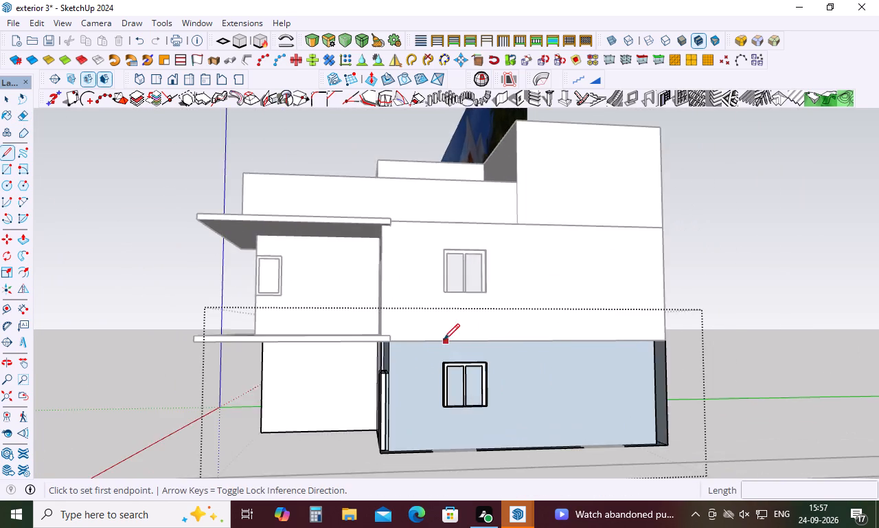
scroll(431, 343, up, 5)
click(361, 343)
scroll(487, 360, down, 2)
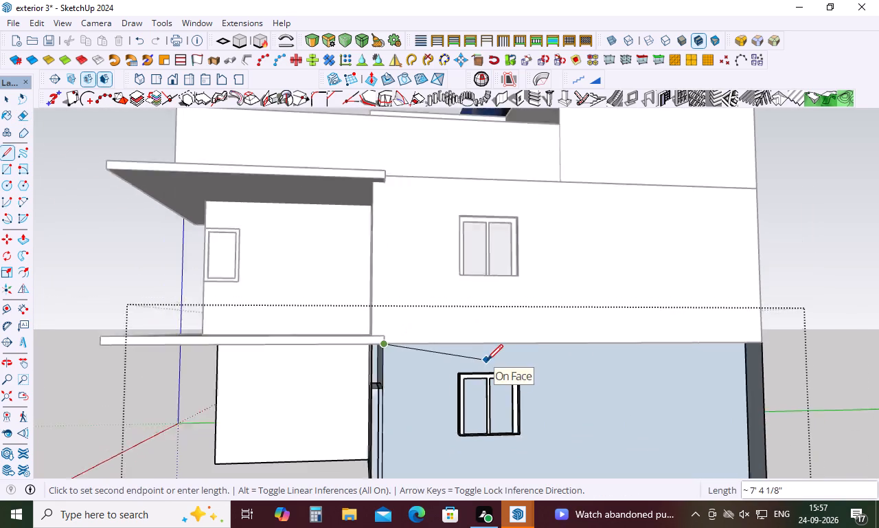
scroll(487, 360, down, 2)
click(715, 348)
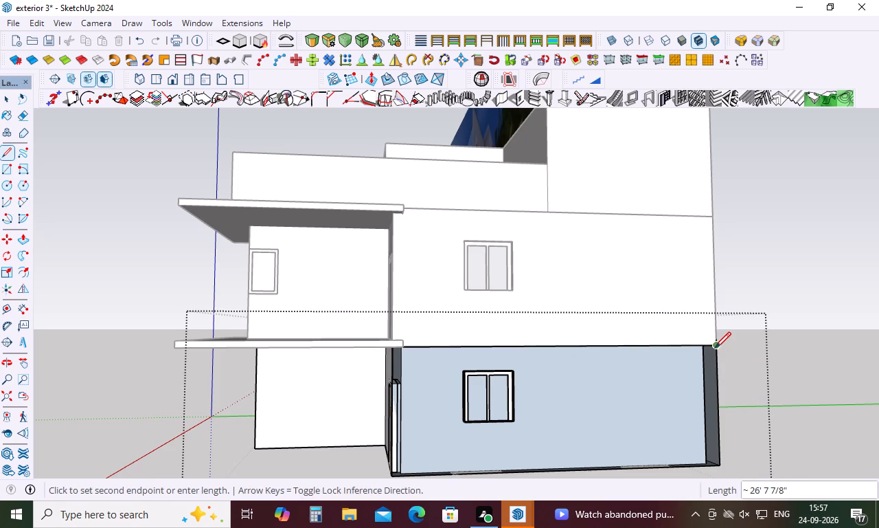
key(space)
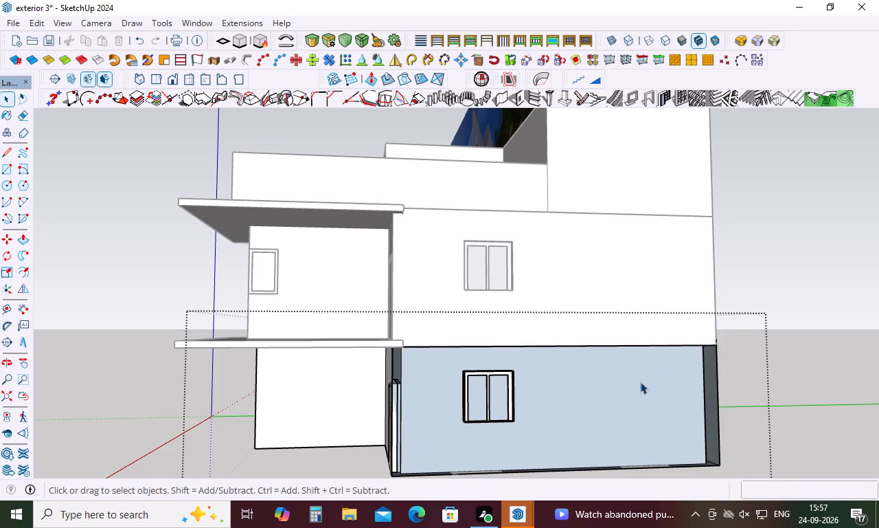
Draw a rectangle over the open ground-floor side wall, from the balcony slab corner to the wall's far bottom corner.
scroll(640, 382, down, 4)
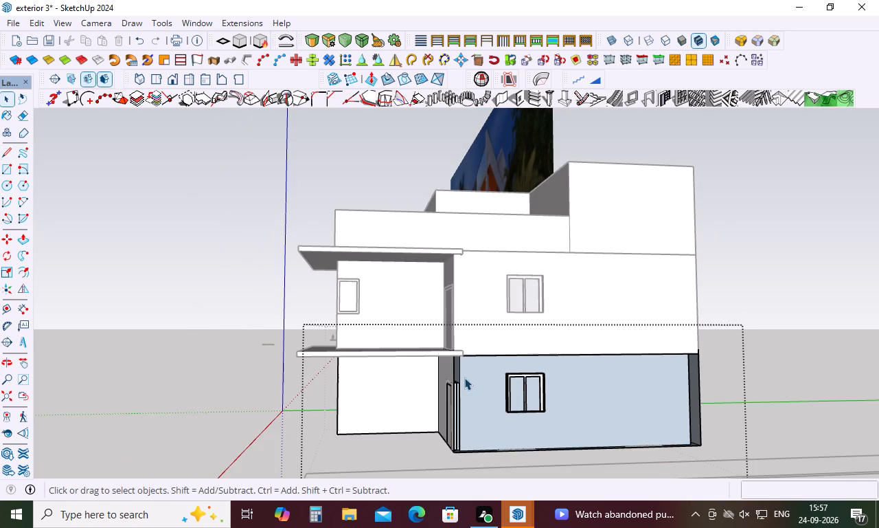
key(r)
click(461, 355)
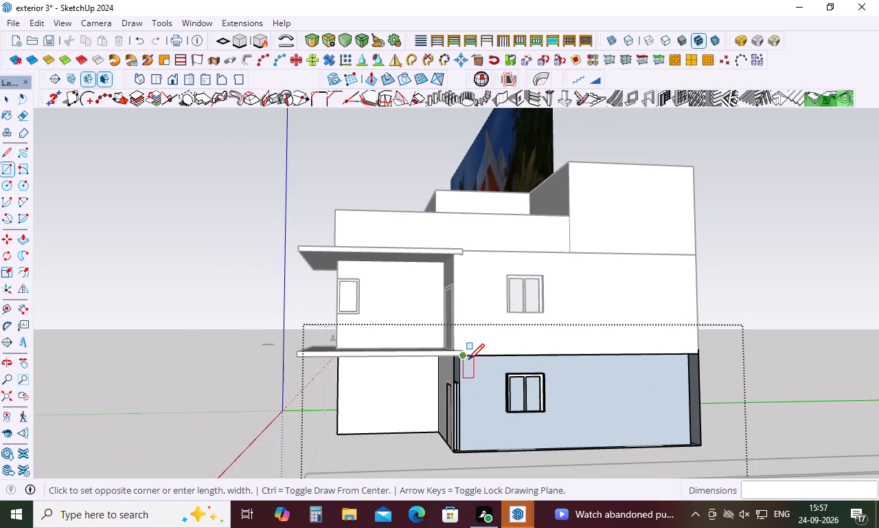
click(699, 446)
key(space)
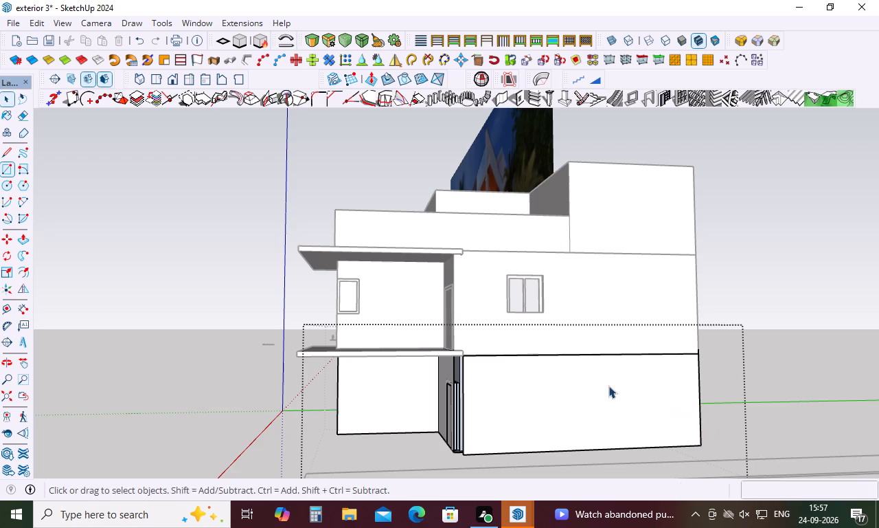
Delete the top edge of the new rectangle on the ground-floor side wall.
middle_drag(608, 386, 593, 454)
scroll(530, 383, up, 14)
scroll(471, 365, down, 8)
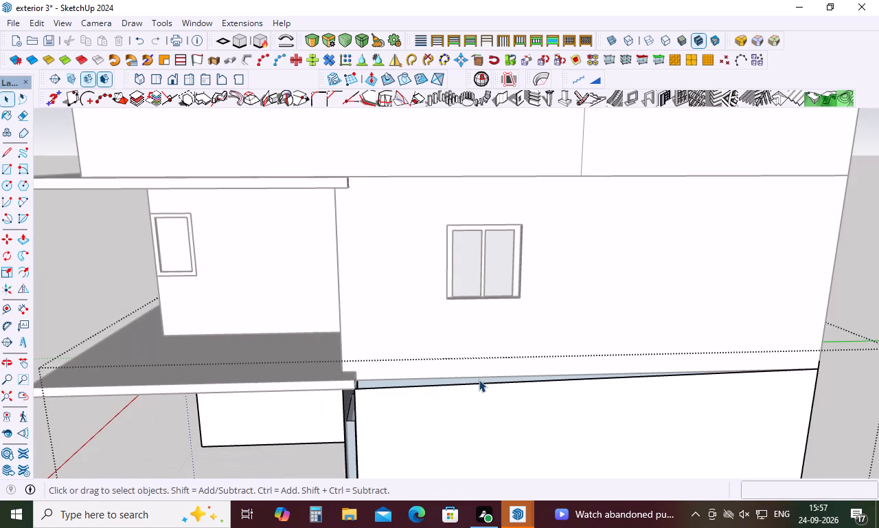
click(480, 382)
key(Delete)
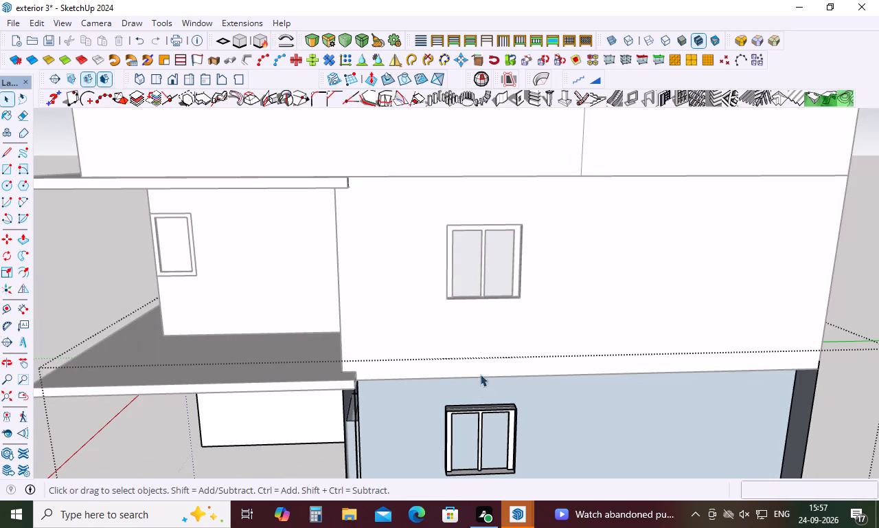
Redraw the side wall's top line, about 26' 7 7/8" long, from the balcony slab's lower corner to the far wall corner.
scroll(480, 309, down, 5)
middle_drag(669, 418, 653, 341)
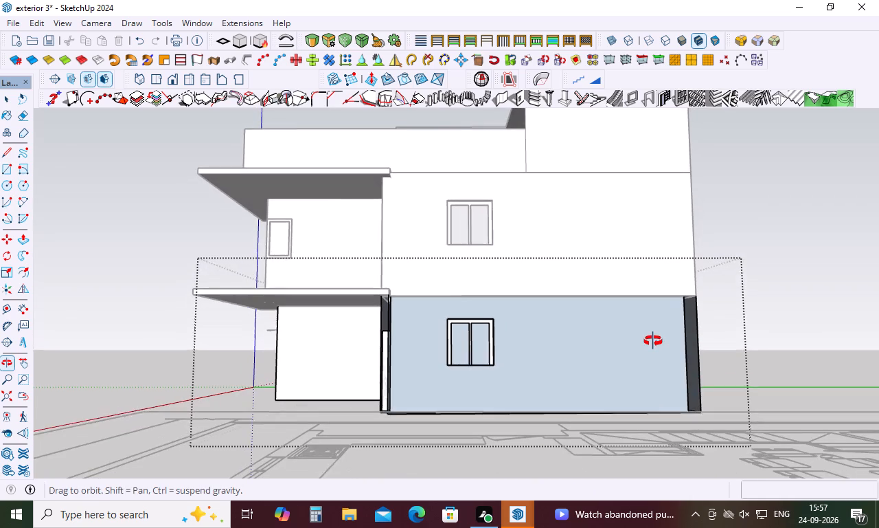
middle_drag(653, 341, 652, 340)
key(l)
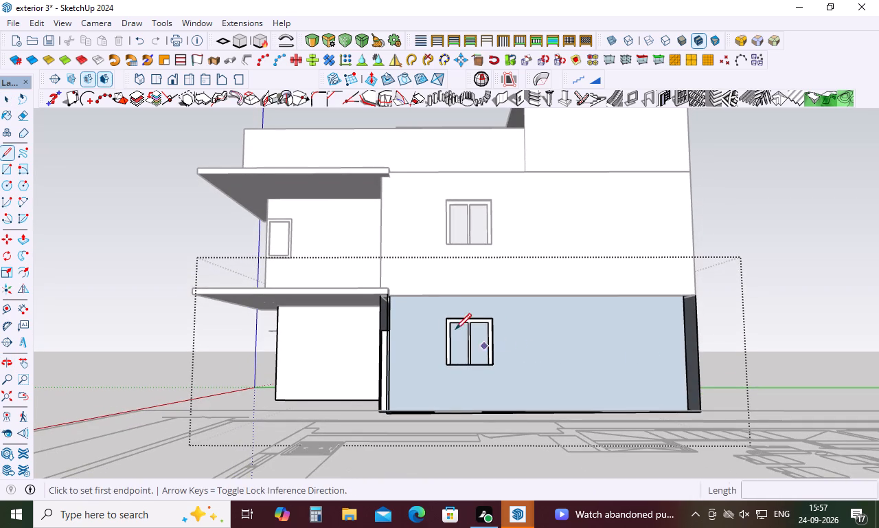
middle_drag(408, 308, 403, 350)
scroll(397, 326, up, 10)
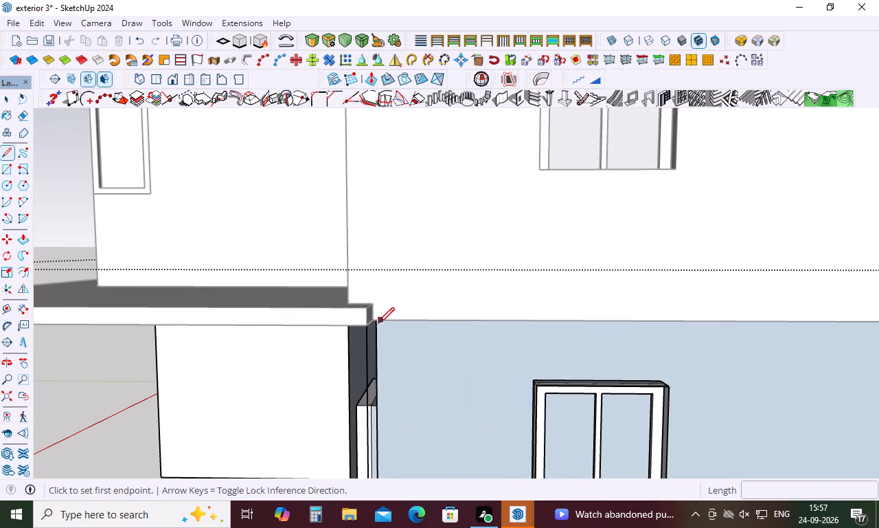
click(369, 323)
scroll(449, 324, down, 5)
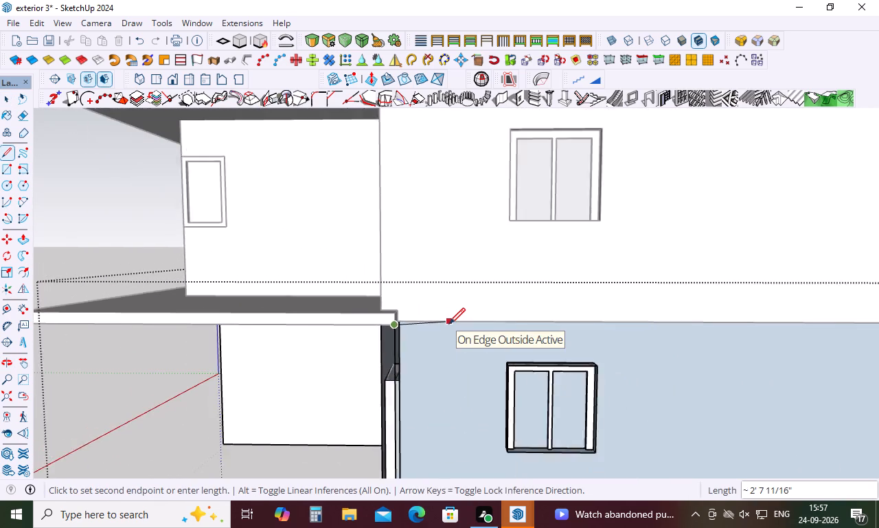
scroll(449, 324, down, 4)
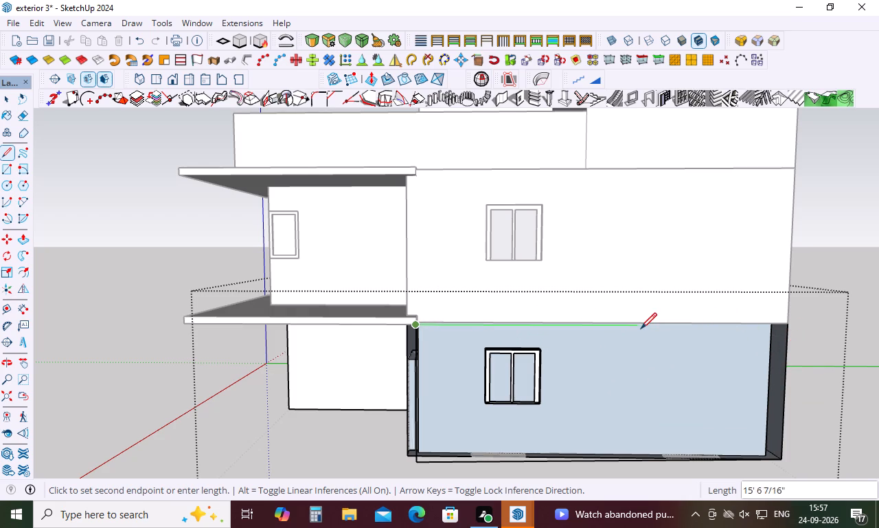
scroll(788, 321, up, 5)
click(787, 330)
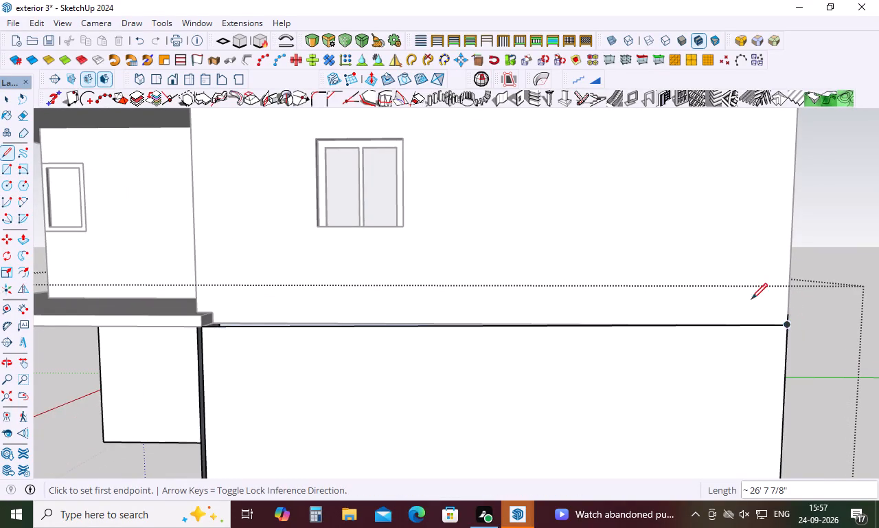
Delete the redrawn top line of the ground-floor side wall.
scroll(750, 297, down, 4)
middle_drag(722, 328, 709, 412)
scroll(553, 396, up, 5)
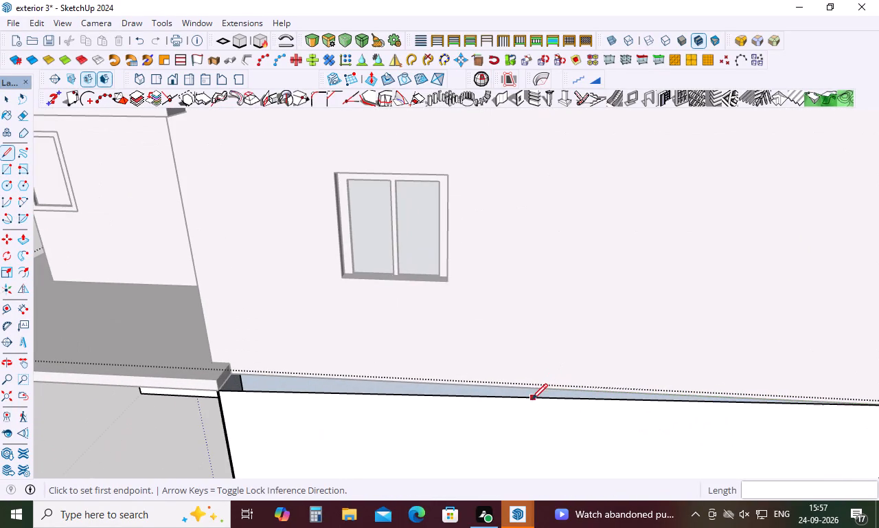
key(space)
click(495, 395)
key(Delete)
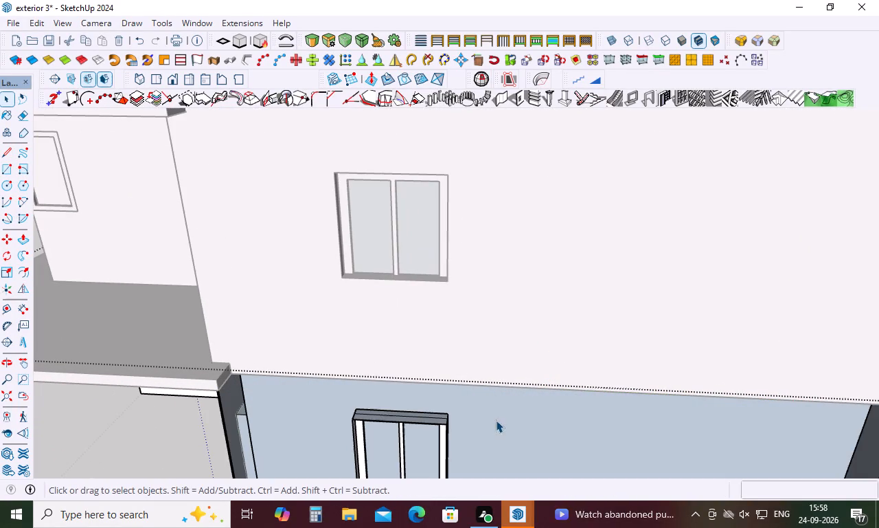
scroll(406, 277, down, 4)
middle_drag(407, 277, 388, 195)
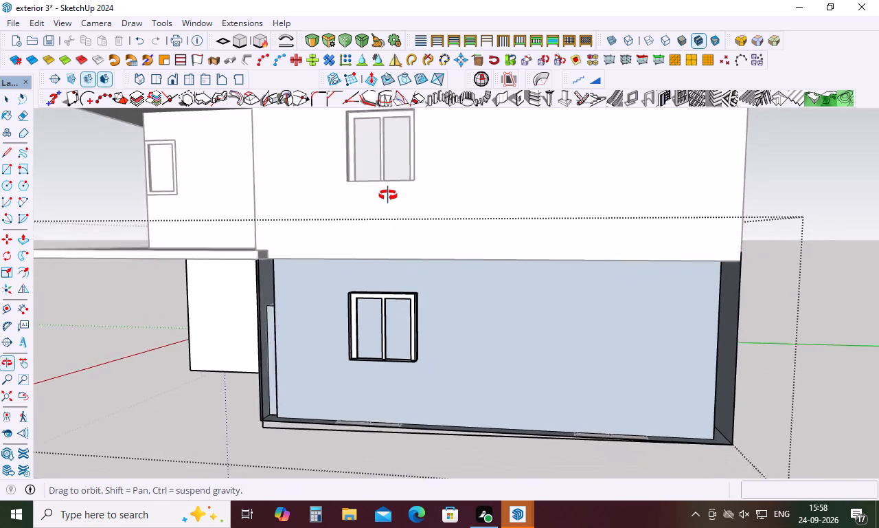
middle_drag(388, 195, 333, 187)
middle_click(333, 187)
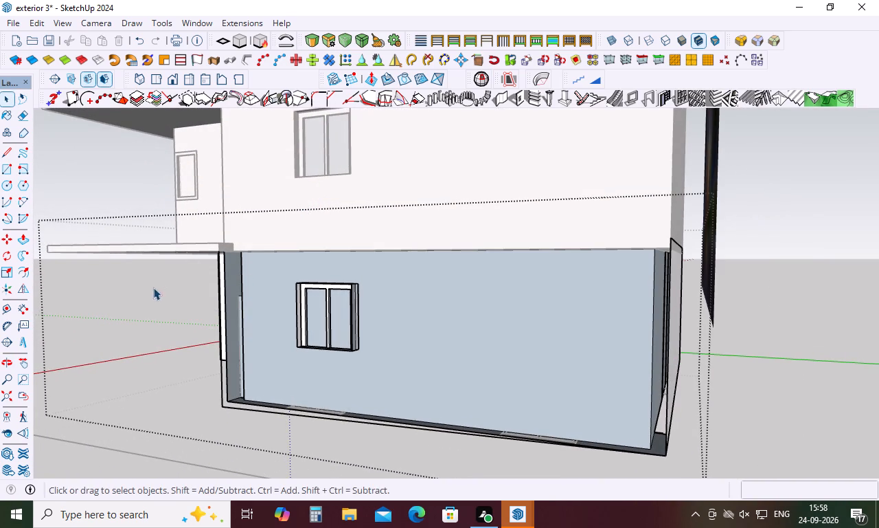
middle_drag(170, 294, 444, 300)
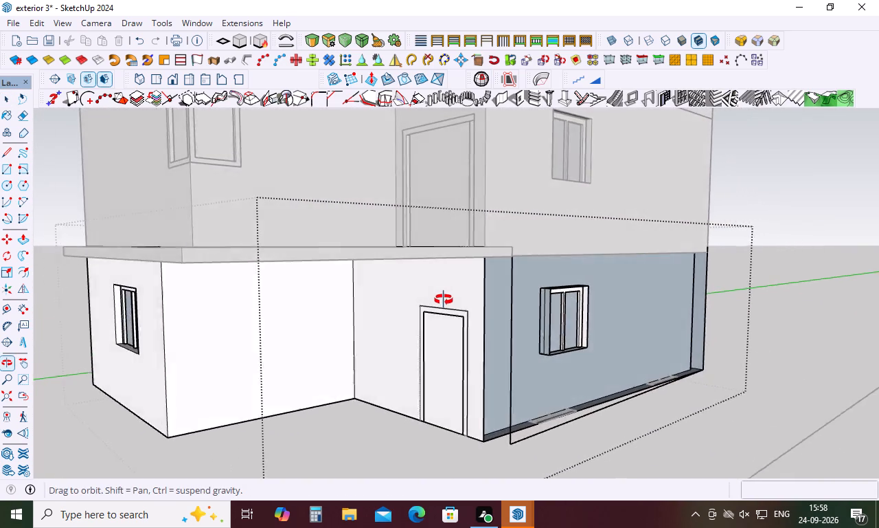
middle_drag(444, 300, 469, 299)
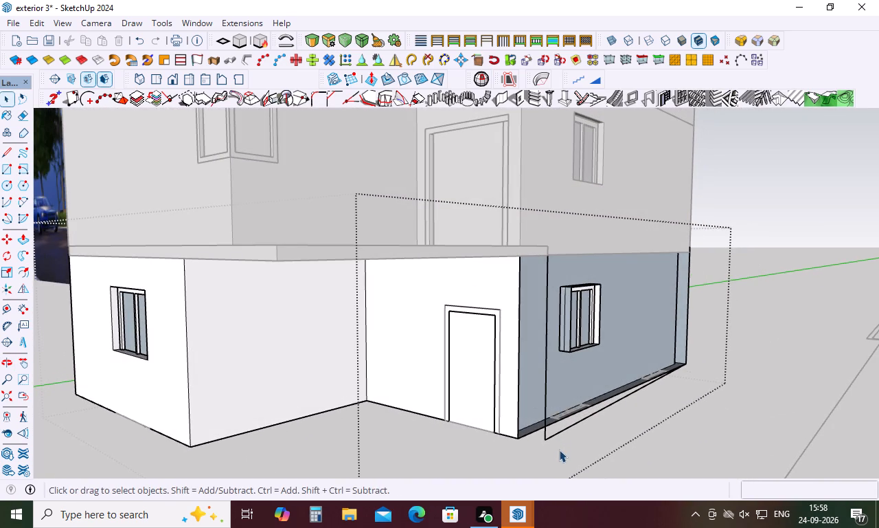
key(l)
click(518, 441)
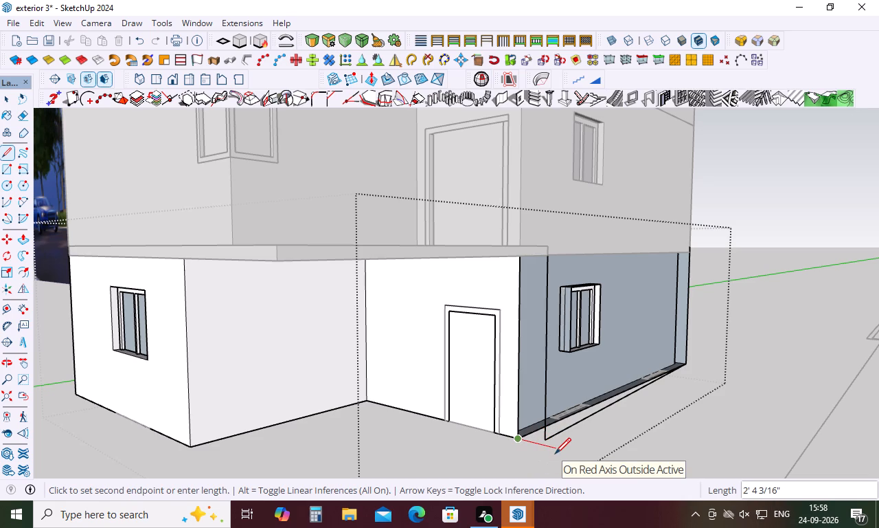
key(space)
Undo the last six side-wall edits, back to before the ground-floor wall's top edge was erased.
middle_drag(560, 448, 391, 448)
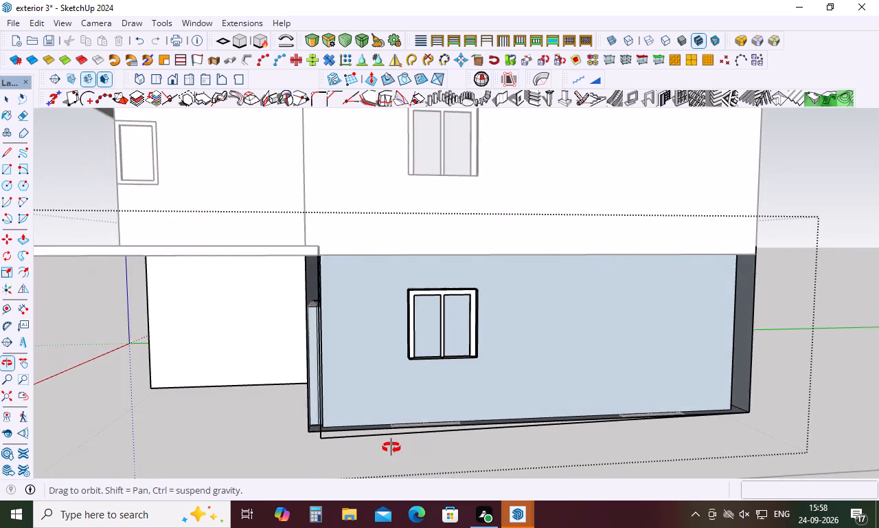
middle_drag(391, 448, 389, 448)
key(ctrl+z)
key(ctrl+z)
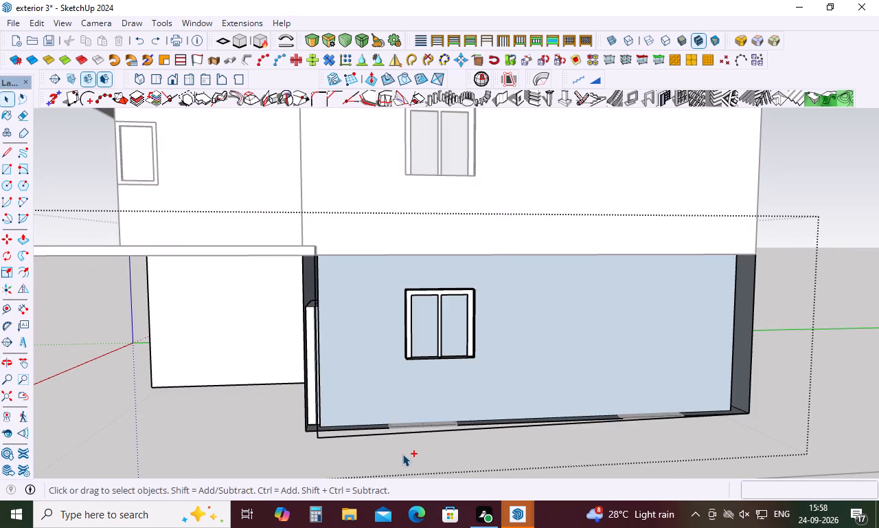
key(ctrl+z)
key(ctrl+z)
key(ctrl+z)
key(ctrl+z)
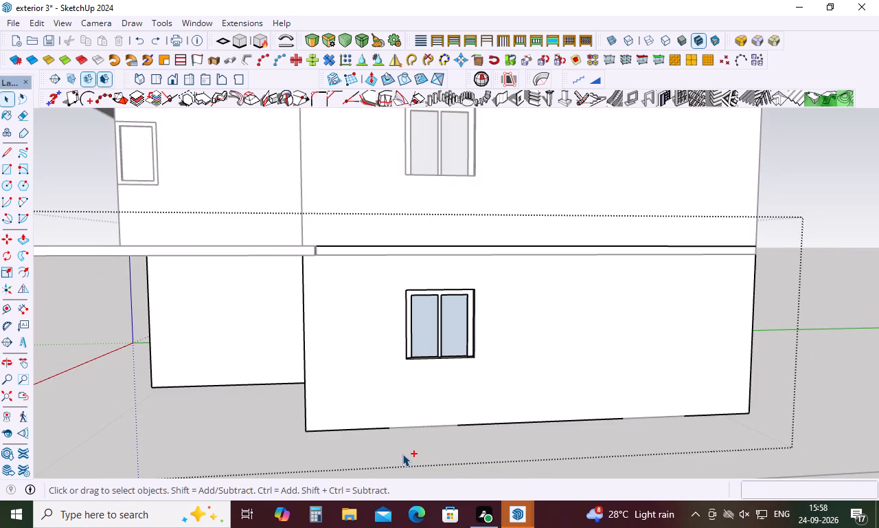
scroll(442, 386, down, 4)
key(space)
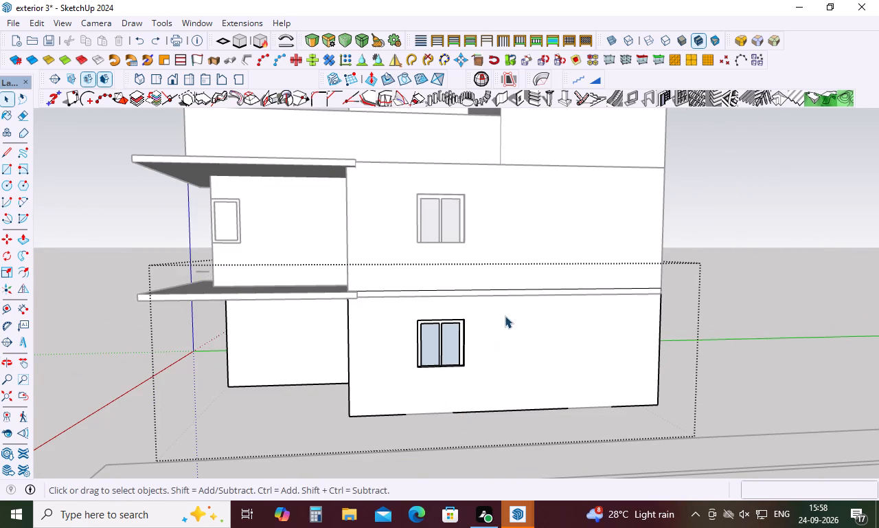
Delete the bottom edge of the first-floor side wall, inside the first-floor wall group.
scroll(506, 313, up, 3)
double_click(593, 229)
scroll(520, 289, up, 4)
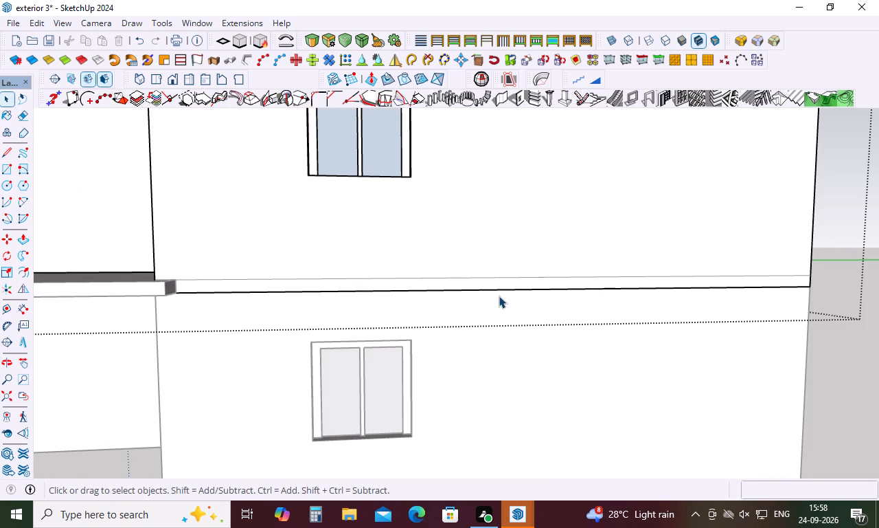
click(505, 289)
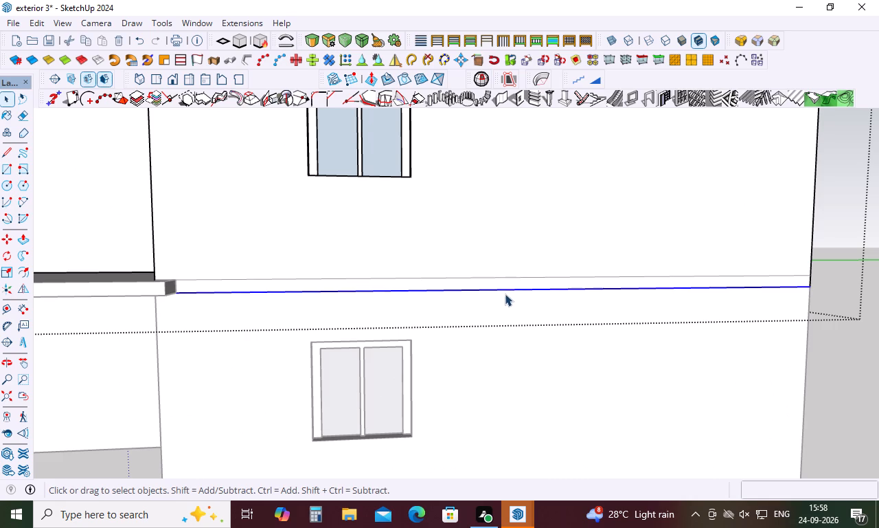
key(Delete)
Redraw the first-floor side wall's bottom edge, about 27' 4 1/2" long, between its two lower corners to close the face.
scroll(496, 268, down, 4)
middle_drag(499, 265, 477, 360)
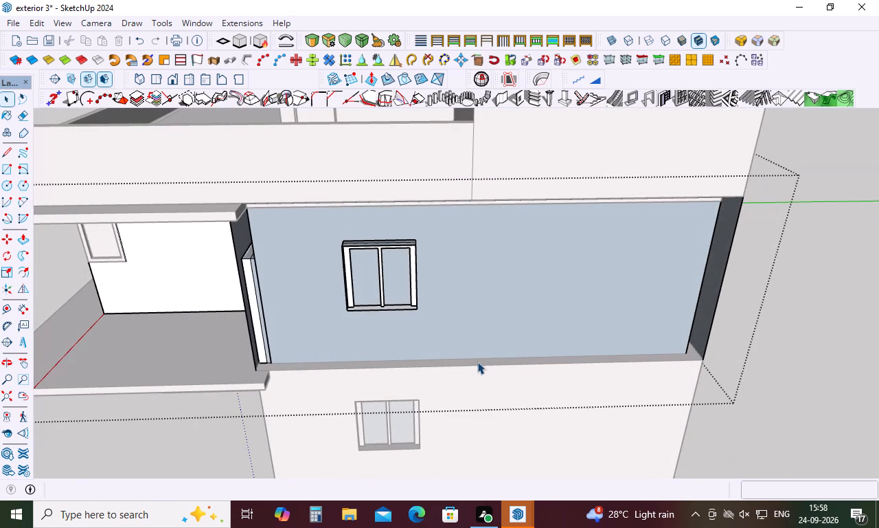
key(l)
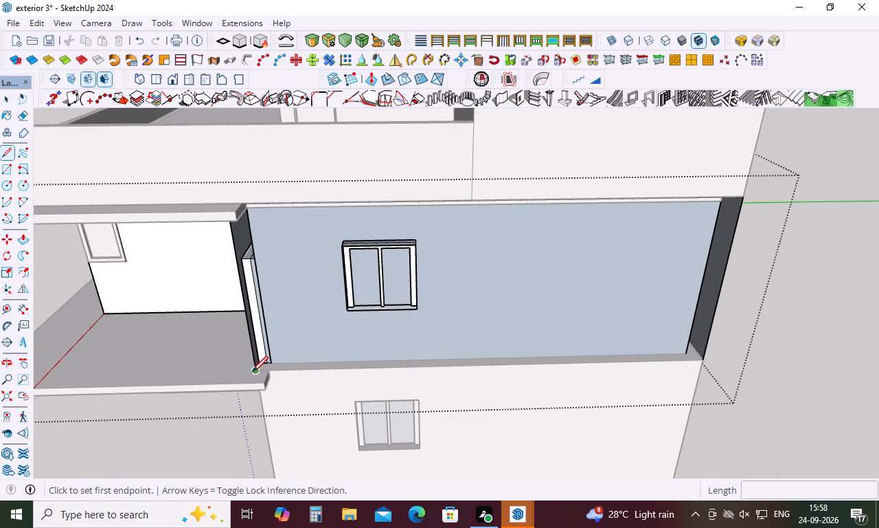
click(253, 372)
click(703, 362)
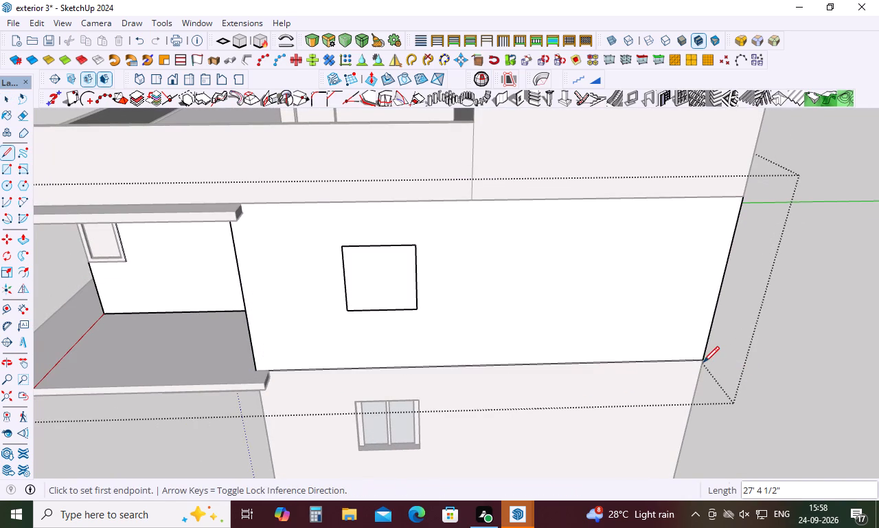
middle_drag(731, 359, 762, 251)
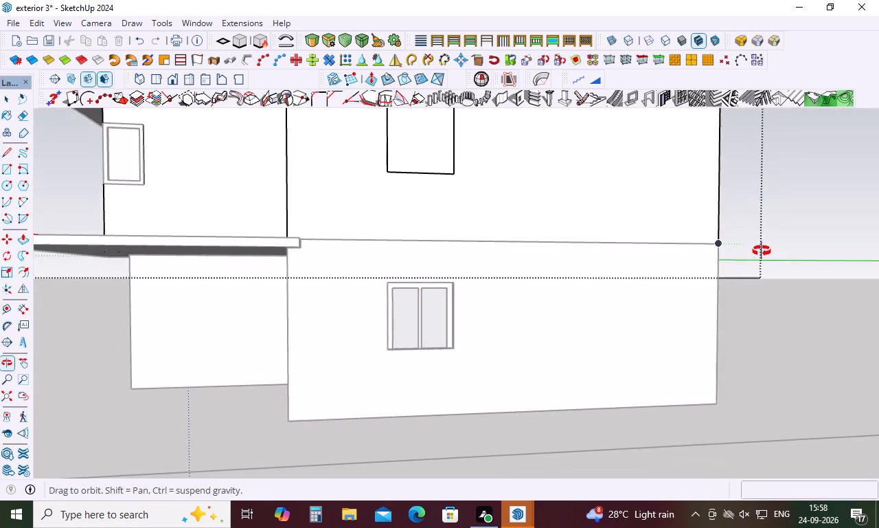
middle_drag(762, 251, 777, 247)
key(space)
click(762, 439)
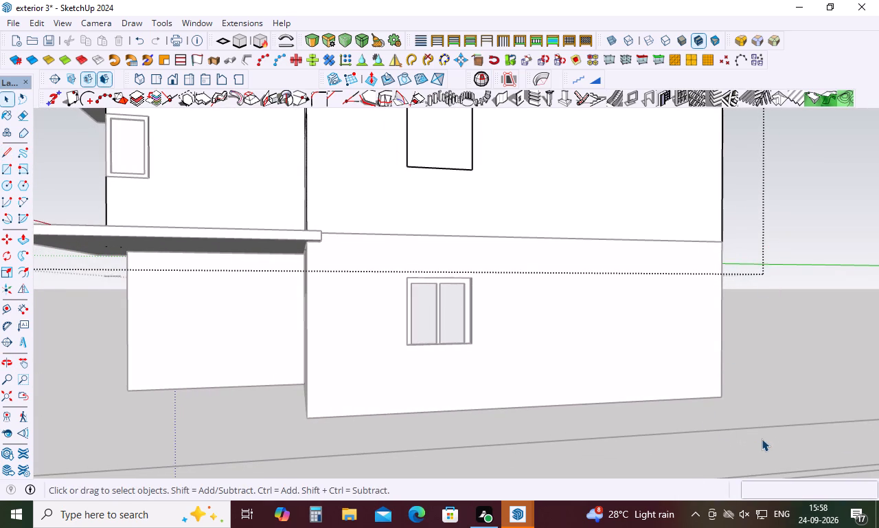
Examine the house from the side and front, including the underside of the balcony slab and its group.
scroll(735, 379, down, 8)
middle_drag(732, 381, 732, 384)
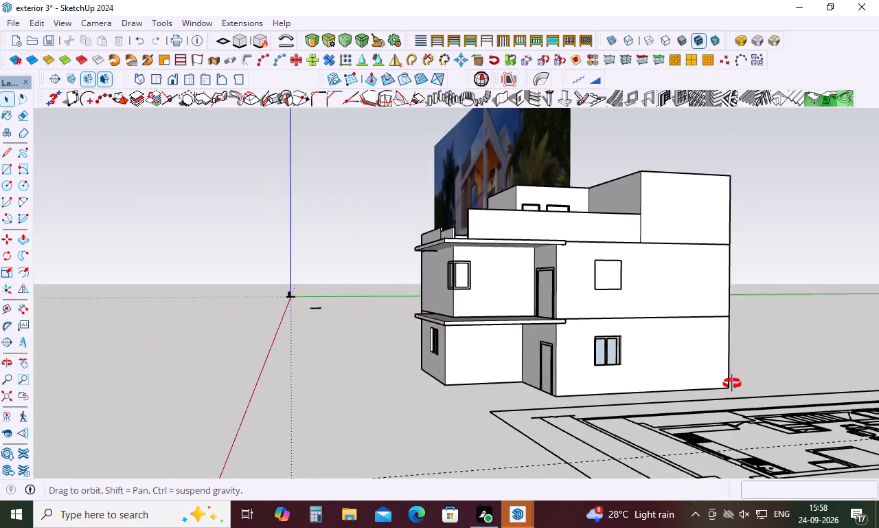
middle_drag(732, 384, 878, 399)
middle_drag(540, 381, 649, 435)
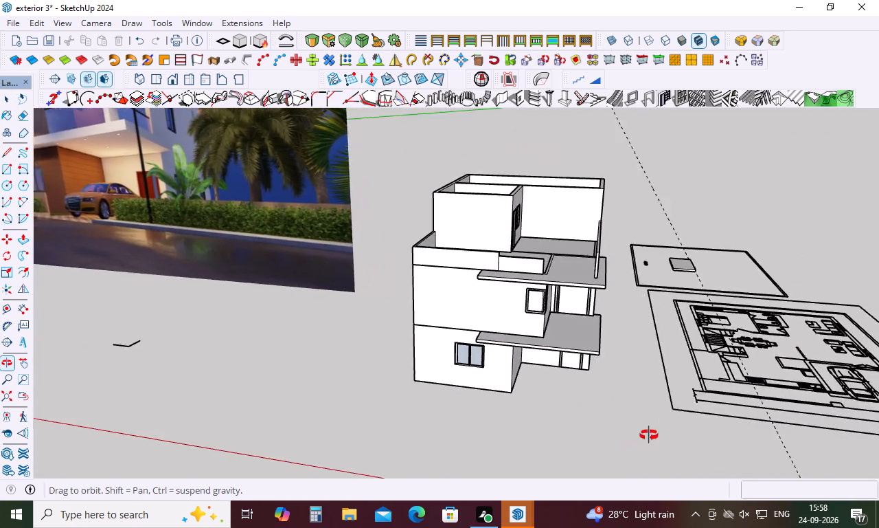
middle_drag(649, 435, 692, 317)
middle_drag(683, 295, 675, 289)
middle_drag(642, 283, 595, 279)
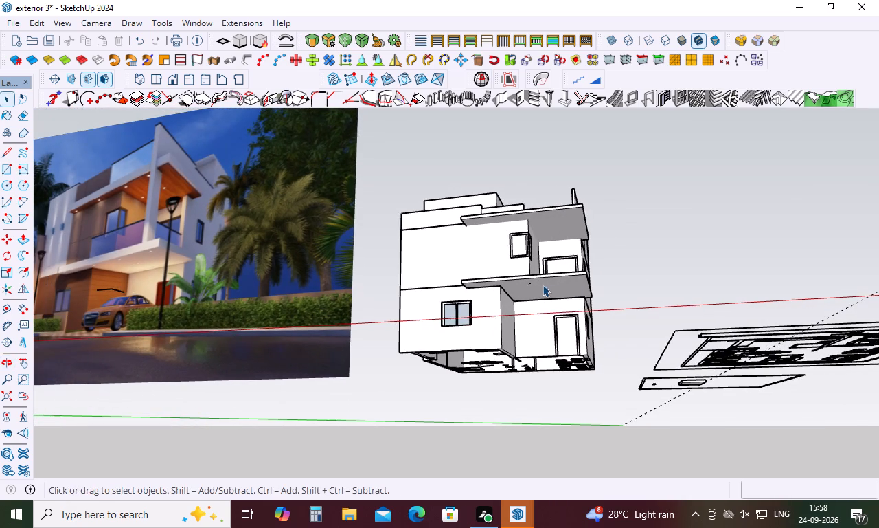
scroll(543, 285, up, 20)
click(532, 283)
double_click(484, 298)
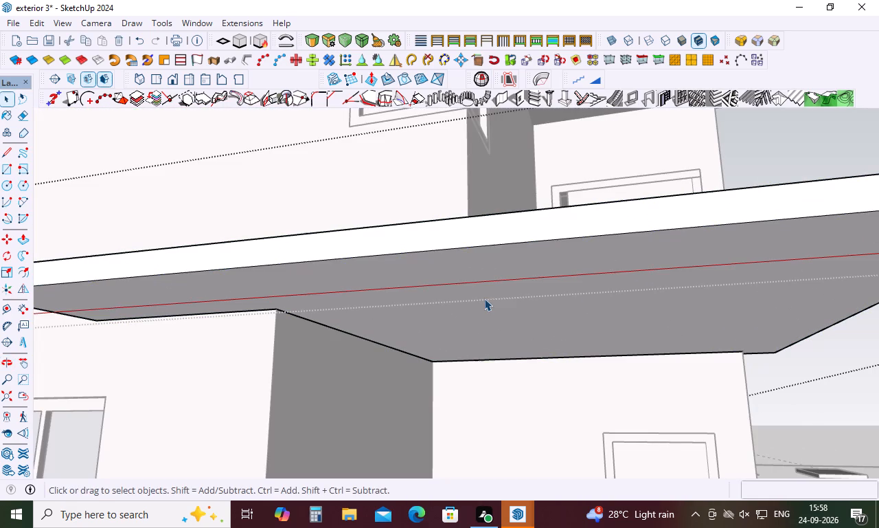
scroll(468, 297, down, 15)
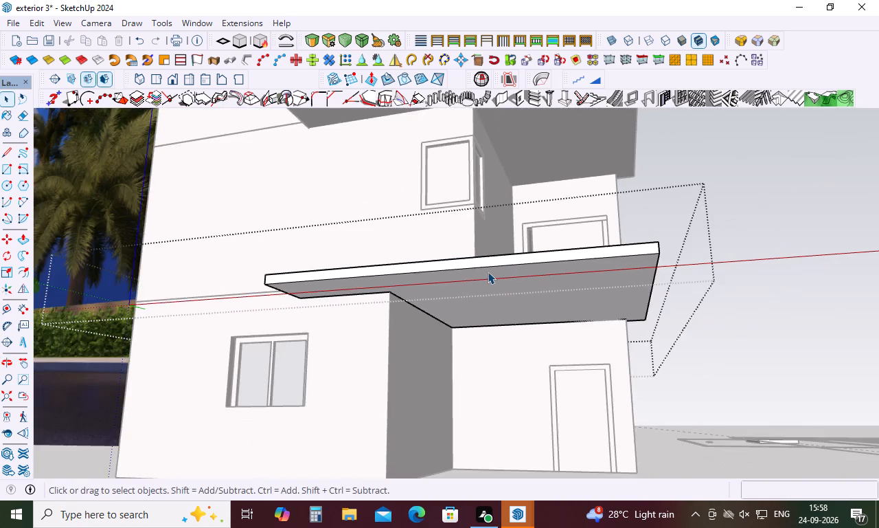
scroll(488, 272, down, 10)
click(480, 408)
scroll(492, 324, down, 5)
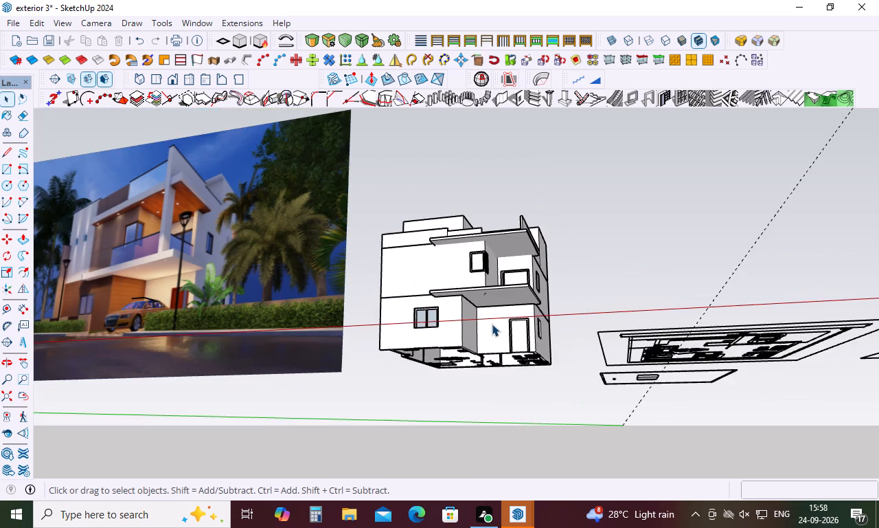
Delete the kitchen sink and the hob's burners from the floor plan inside the ground floor.
middle_drag(492, 322, 538, 173)
scroll(481, 265, up, 5)
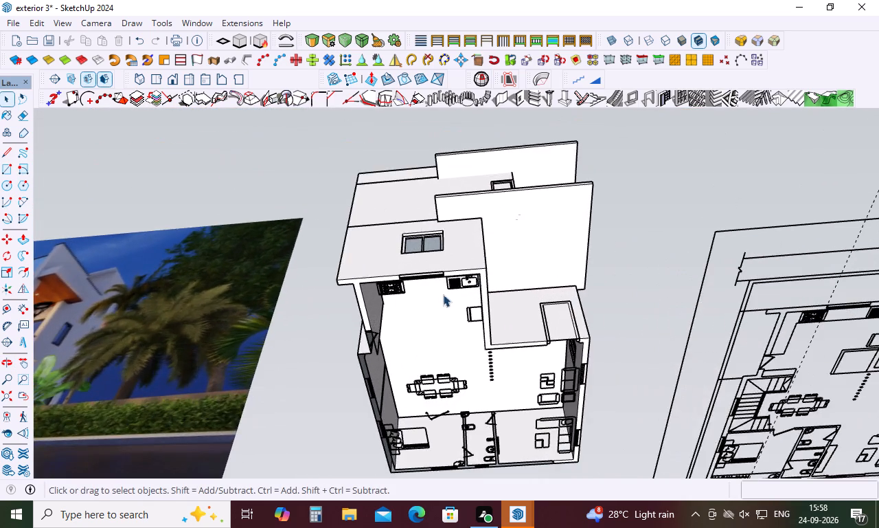
scroll(442, 294, up, 10)
click(466, 276)
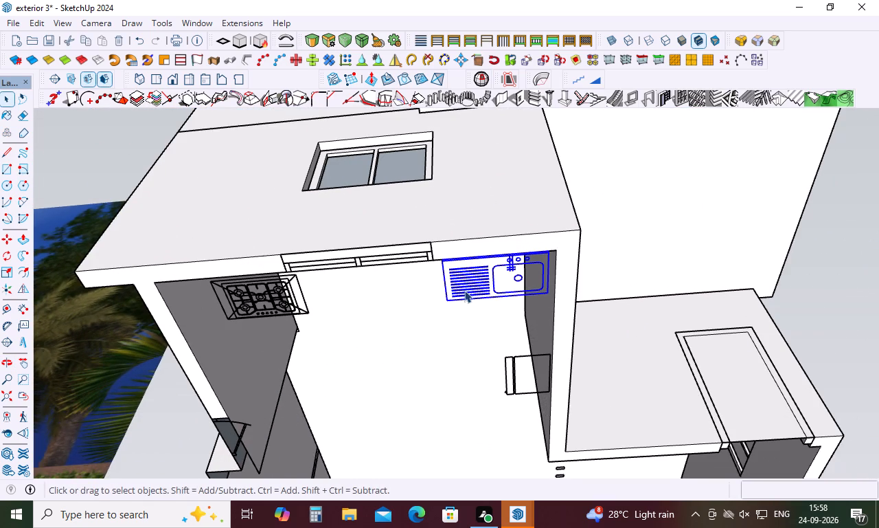
key(Delete)
click(287, 292)
key(Delete)
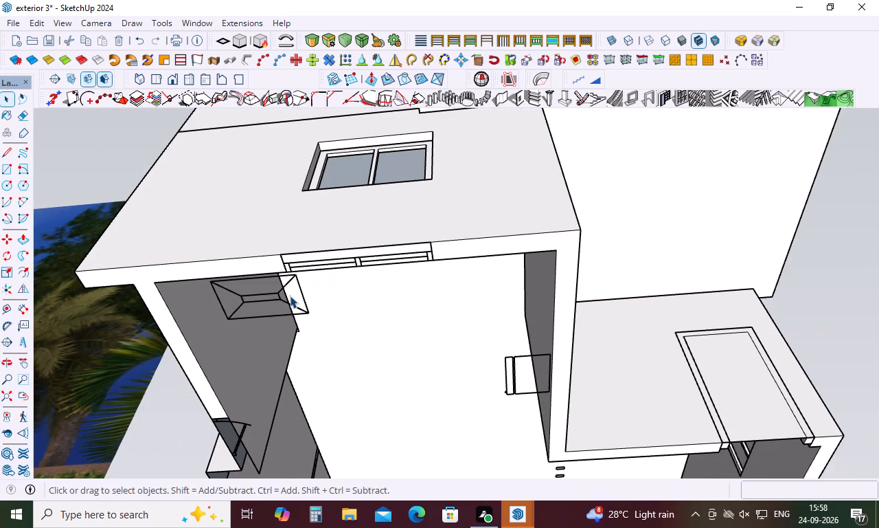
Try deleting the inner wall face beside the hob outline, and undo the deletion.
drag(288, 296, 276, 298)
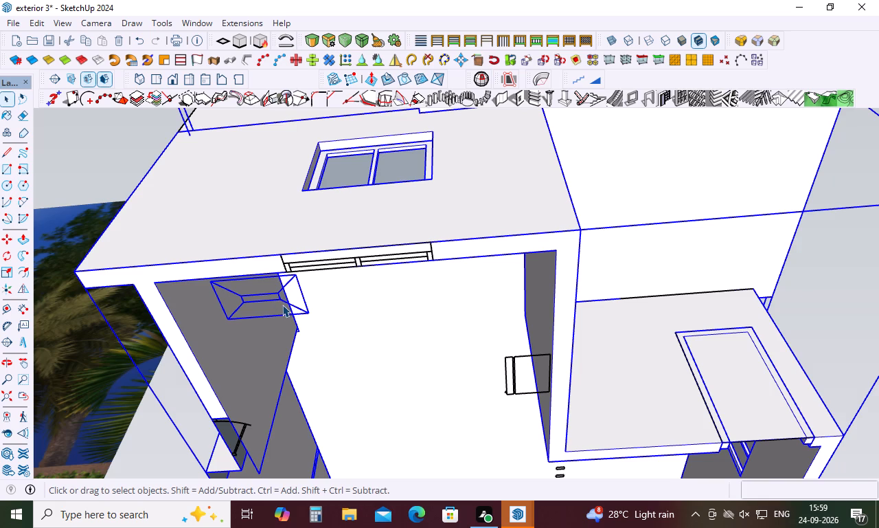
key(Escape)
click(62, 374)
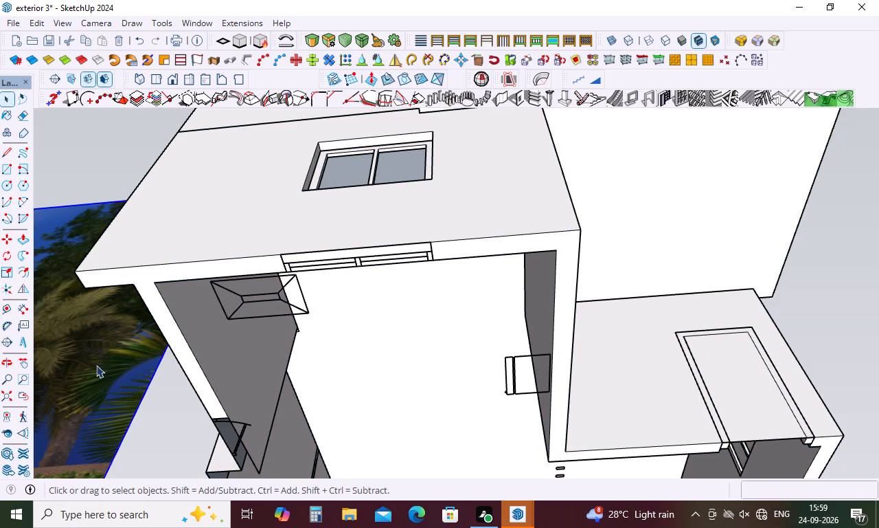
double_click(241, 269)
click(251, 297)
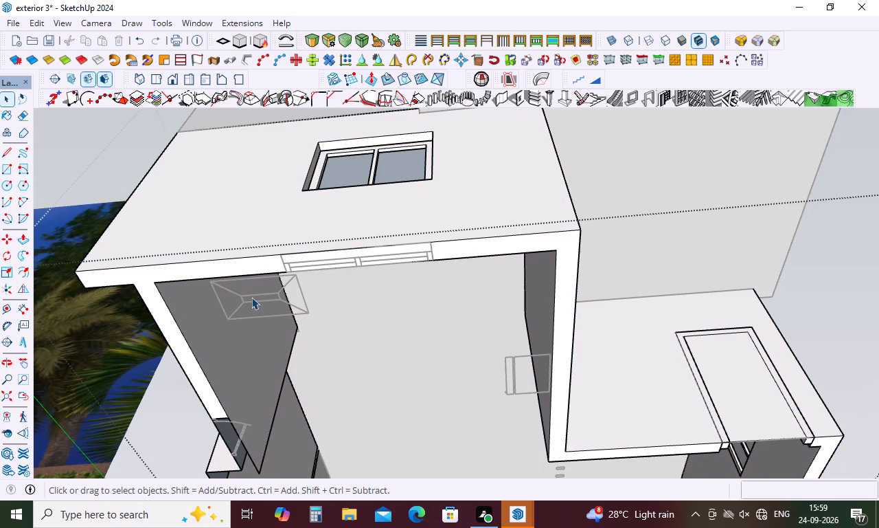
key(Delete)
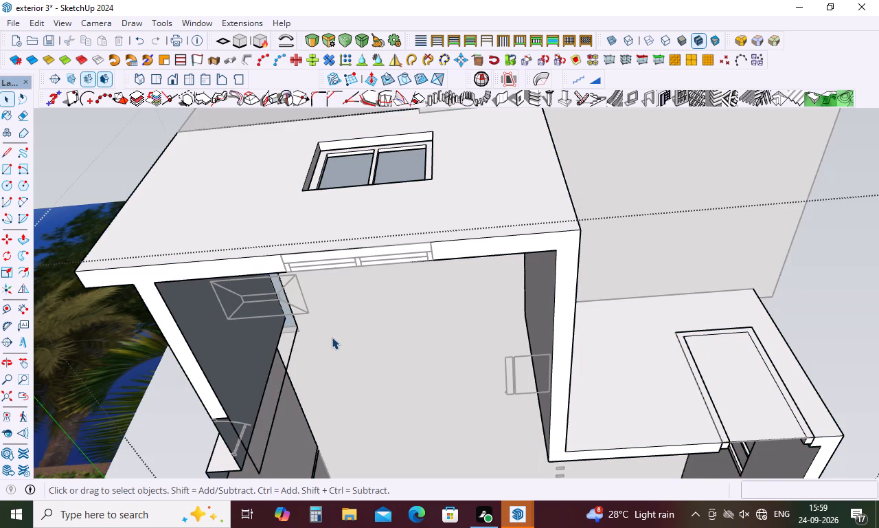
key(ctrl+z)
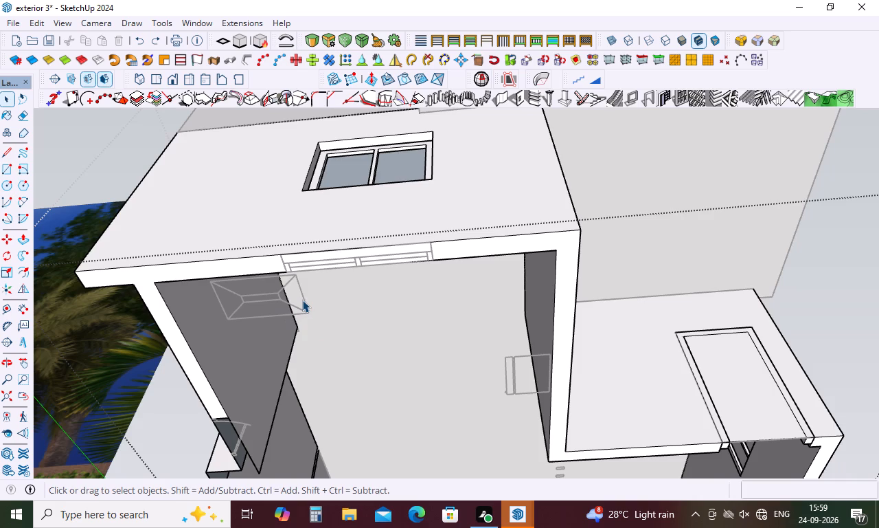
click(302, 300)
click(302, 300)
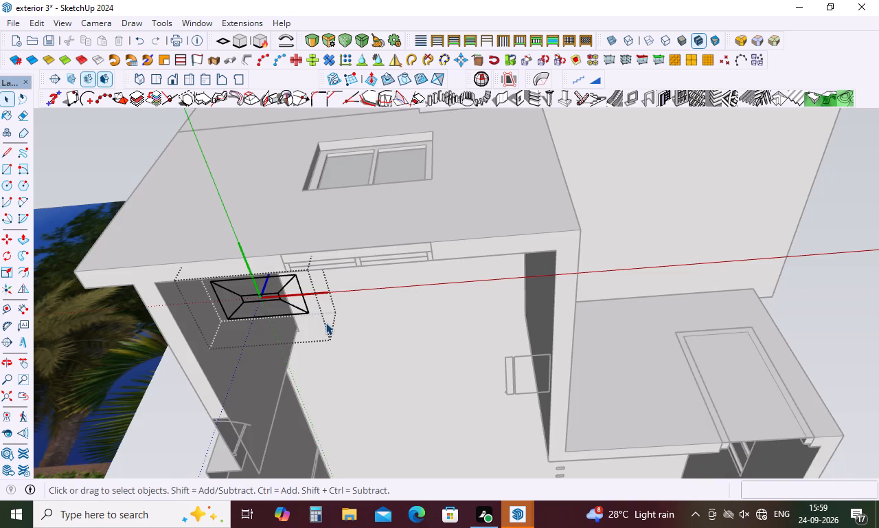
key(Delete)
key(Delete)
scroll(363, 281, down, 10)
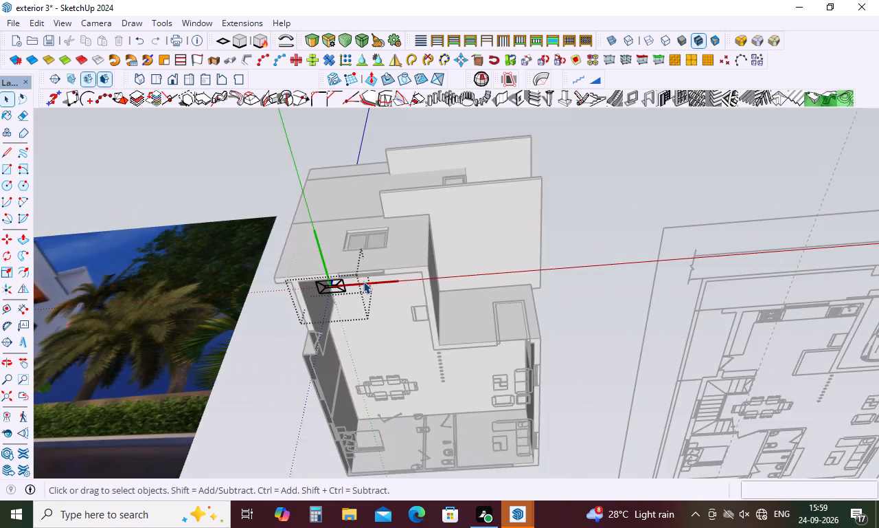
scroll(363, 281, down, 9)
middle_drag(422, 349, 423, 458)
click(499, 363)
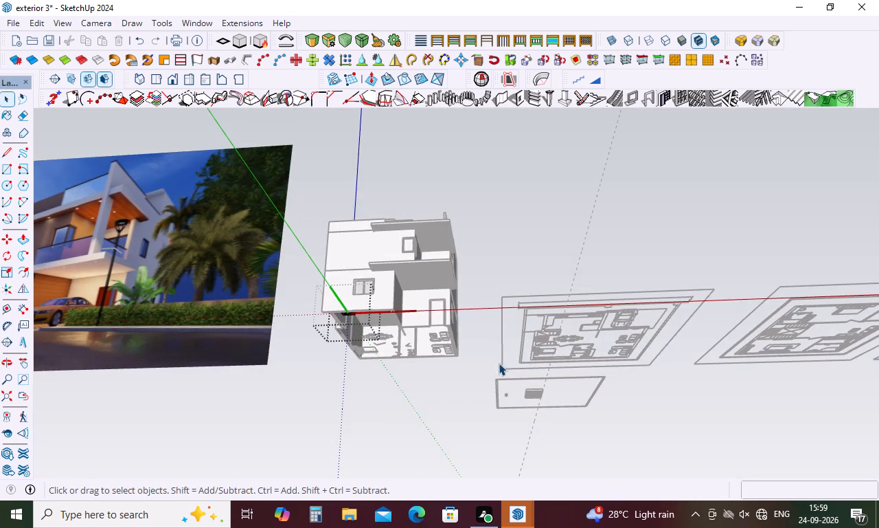
Delete the remaining hob outline, the rectangular appliance outline by the opposite kitchen wall, and the dining table set.
middle_drag(425, 336, 437, 239)
scroll(362, 272, up, 10)
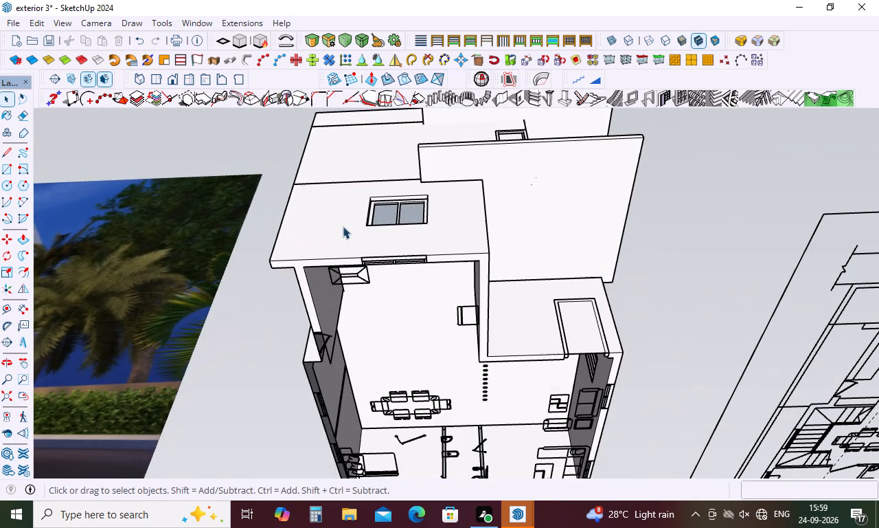
scroll(371, 246, up, 9)
click(367, 290)
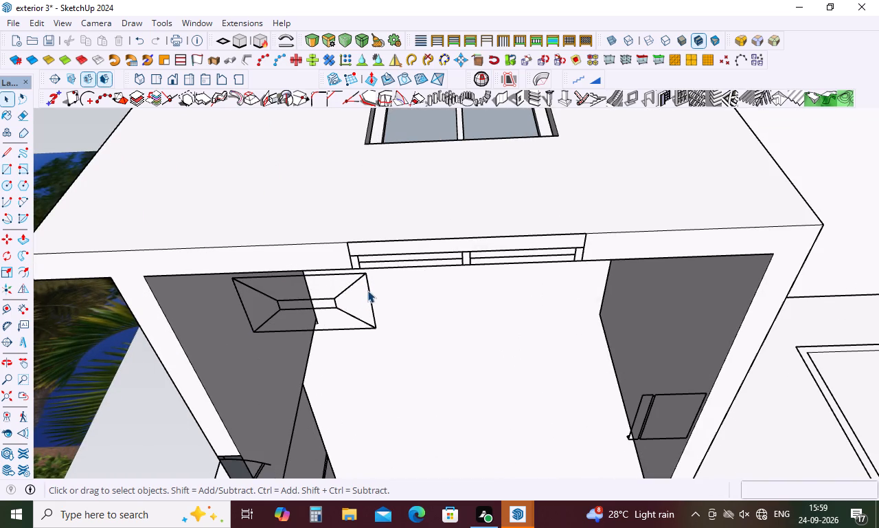
key(Delete)
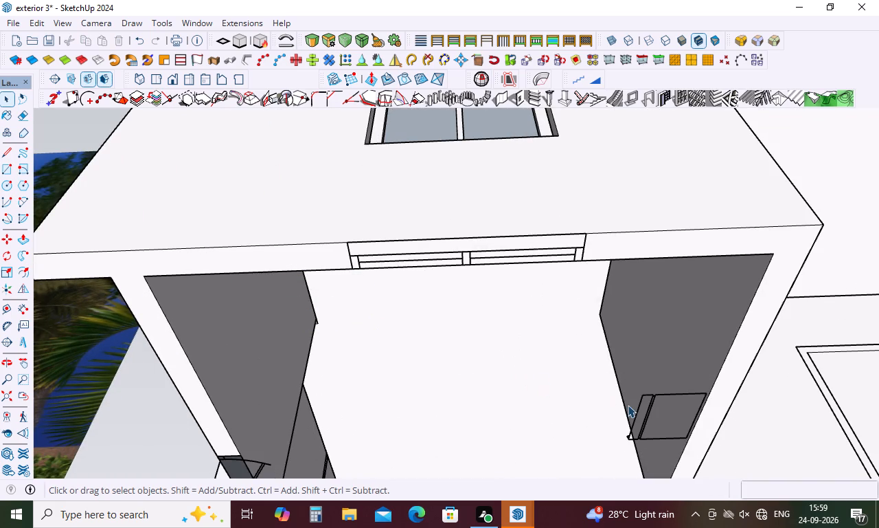
click(648, 403)
key(Delete)
scroll(588, 309, down, 7)
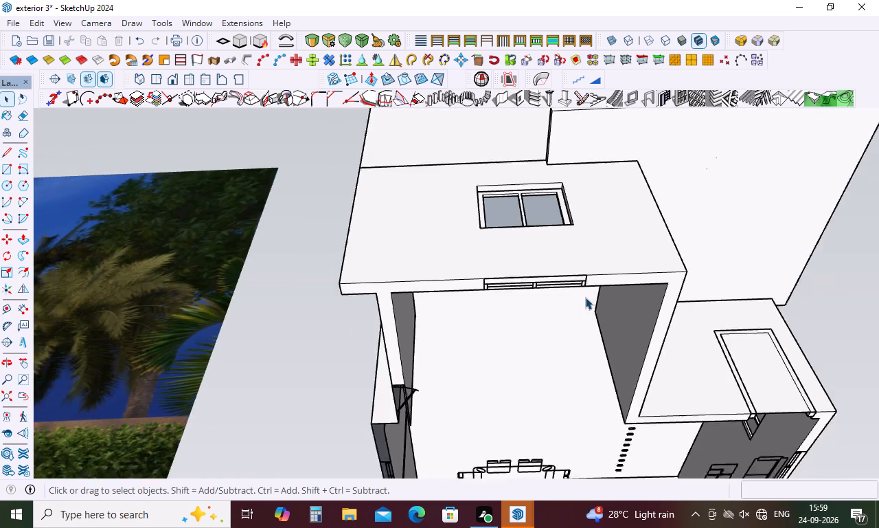
scroll(585, 297, down, 3)
click(559, 411)
key(Delete)
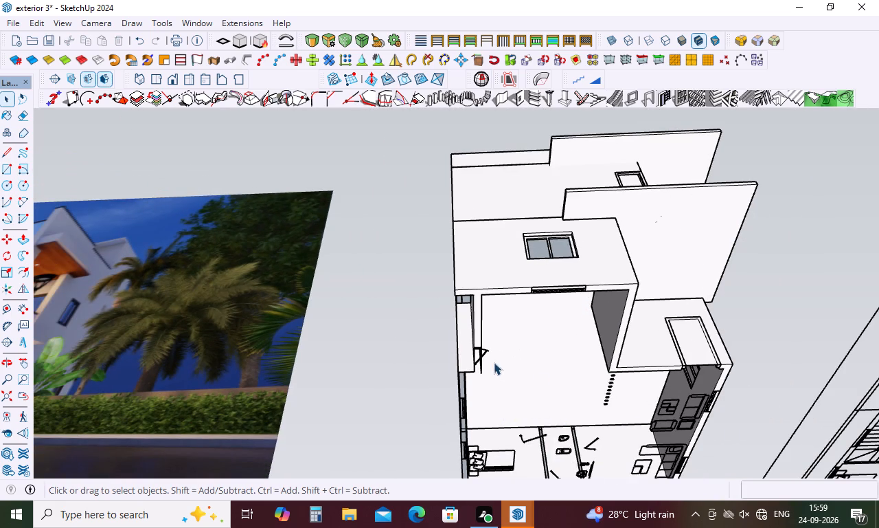
Delete the door swing symbol at the side-wall opening of the ground floor.
scroll(483, 355, up, 14)
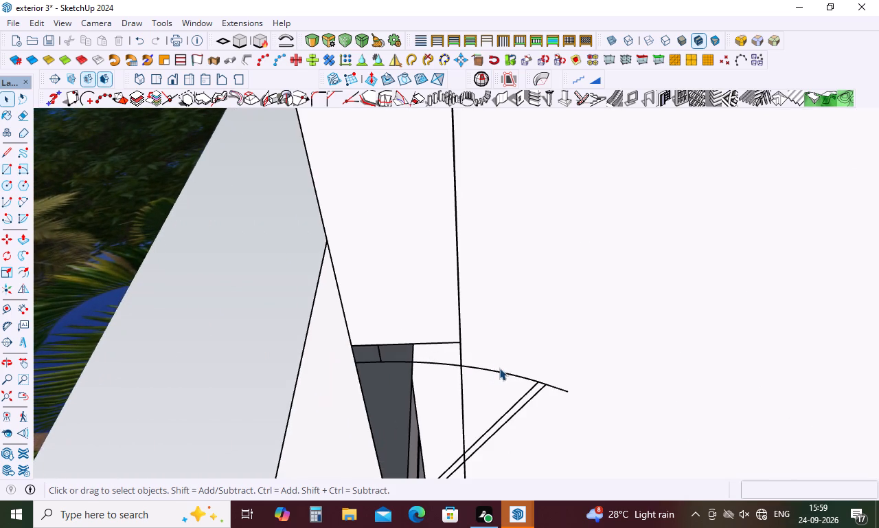
click(501, 370)
key(Delete)
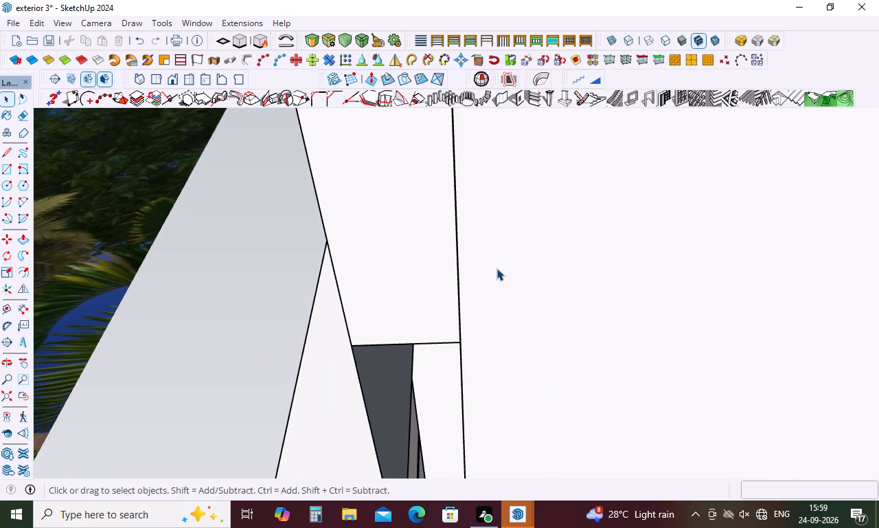
Erase the first small rectangle in the row of floor plan marks beside the inner wall corner of the ground floor.
scroll(496, 263, down, 10)
scroll(753, 338, up, 11)
drag(608, 335, 600, 369)
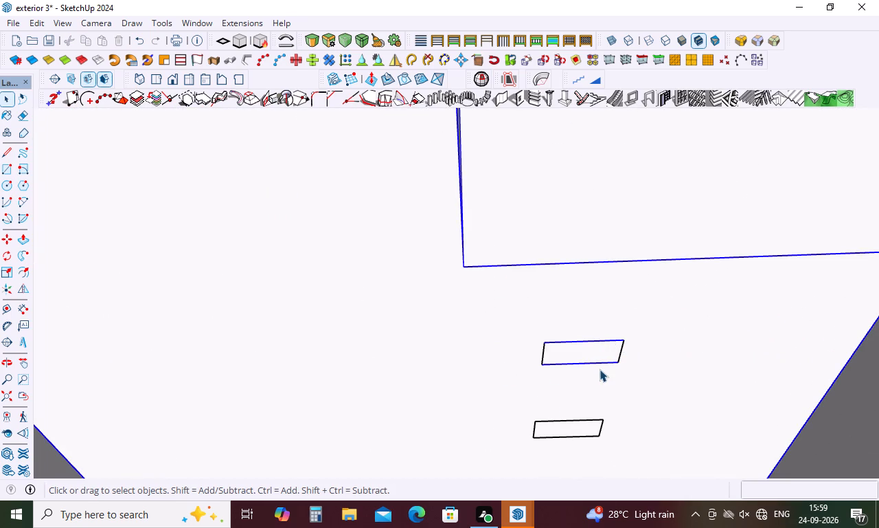
key(Escape)
click(670, 335)
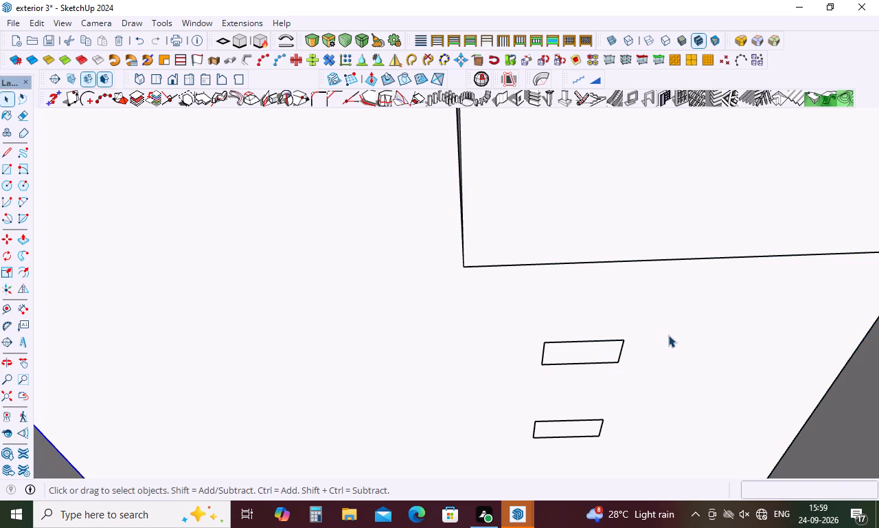
click(612, 340)
key(Delete)
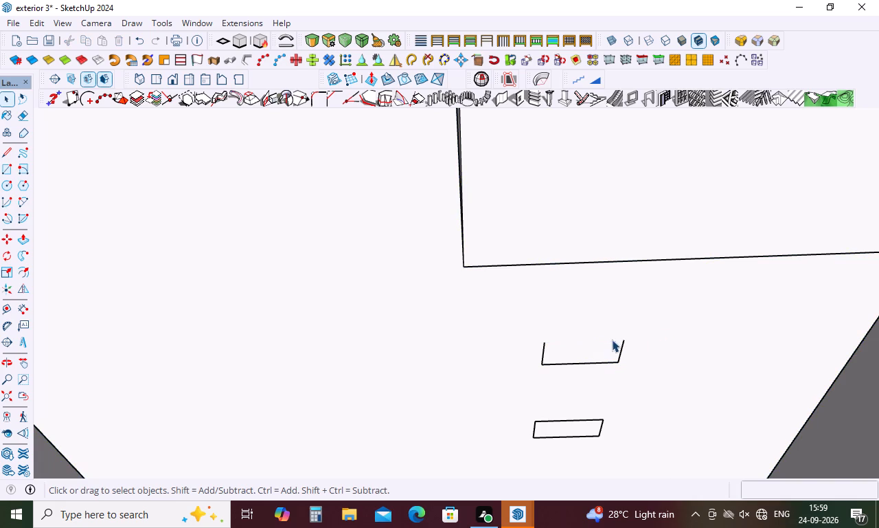
key(e)
click(624, 353)
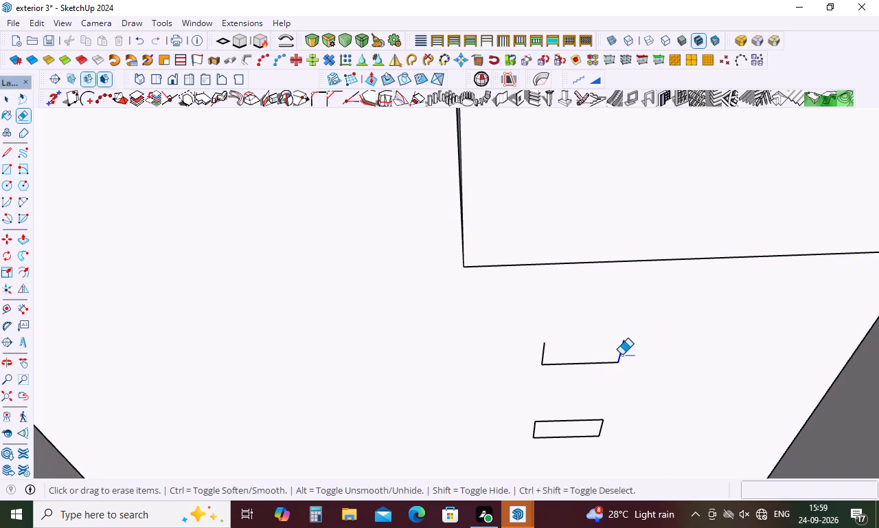
click(602, 364)
click(544, 355)
Erase the remaining small rectangles in the row of marks on the ground floor, including their leftover short edges.
scroll(477, 315, down, 17)
scroll(483, 333, up, 5)
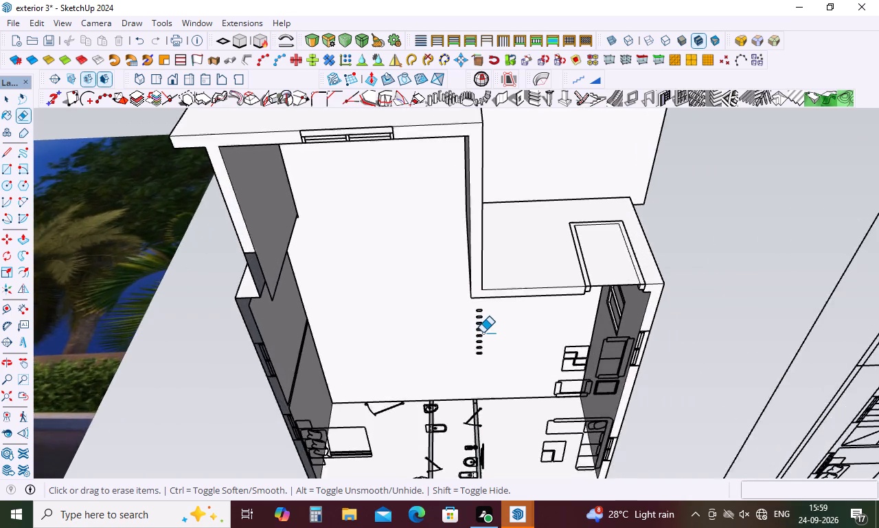
scroll(483, 333, up, 10)
drag(479, 271, 478, 318)
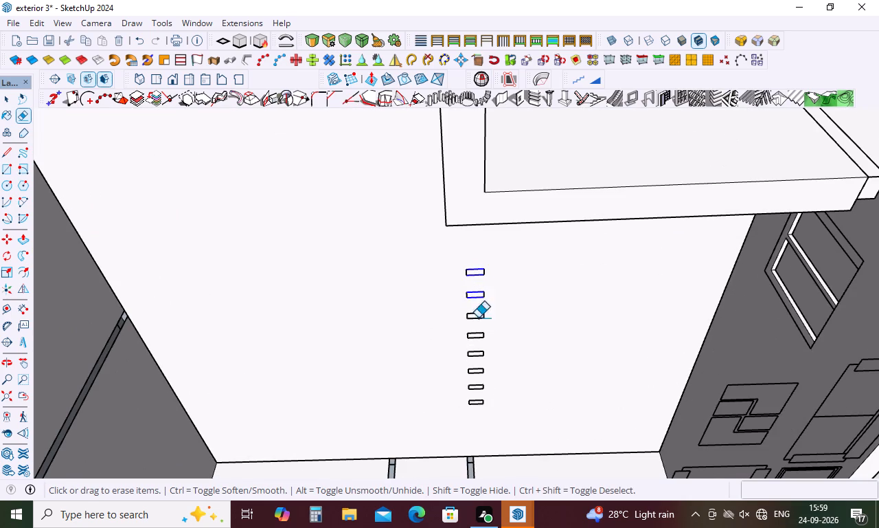
drag(478, 318, 478, 405)
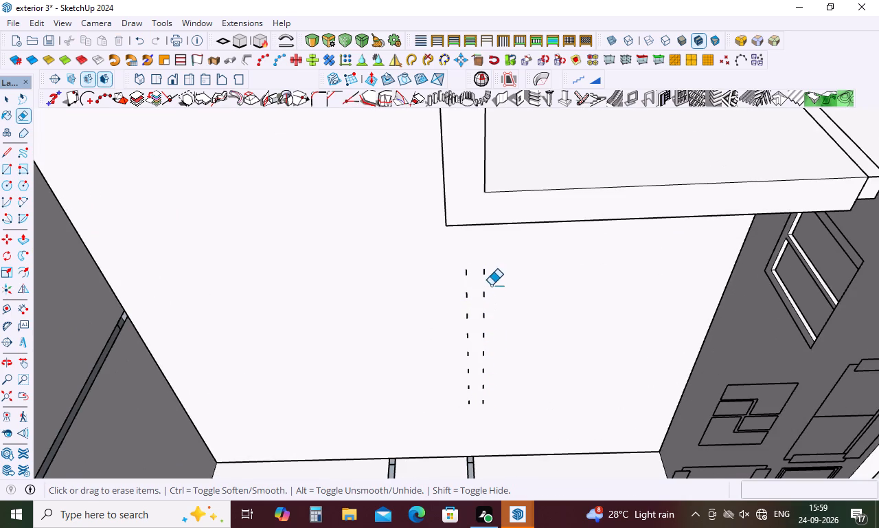
drag(488, 276, 465, 279)
drag(488, 294, 456, 302)
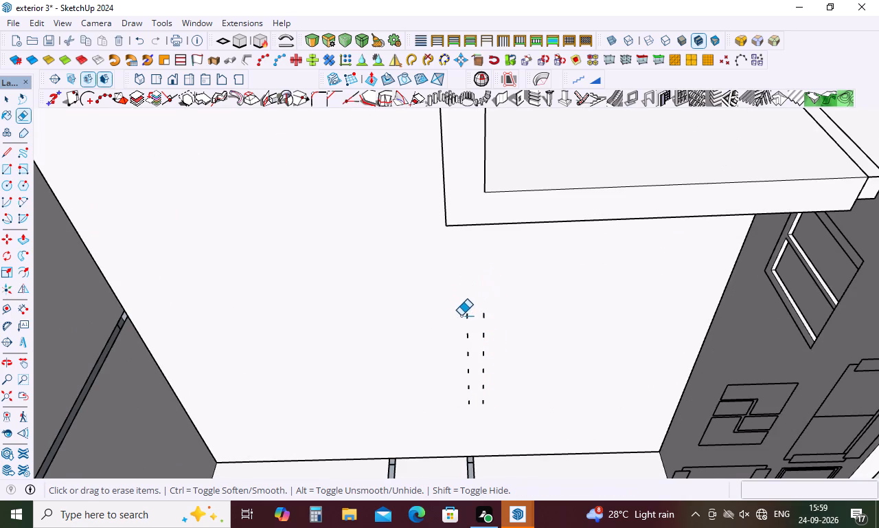
drag(488, 319, 453, 320)
drag(488, 338, 450, 343)
drag(486, 359, 450, 358)
drag(495, 371, 451, 377)
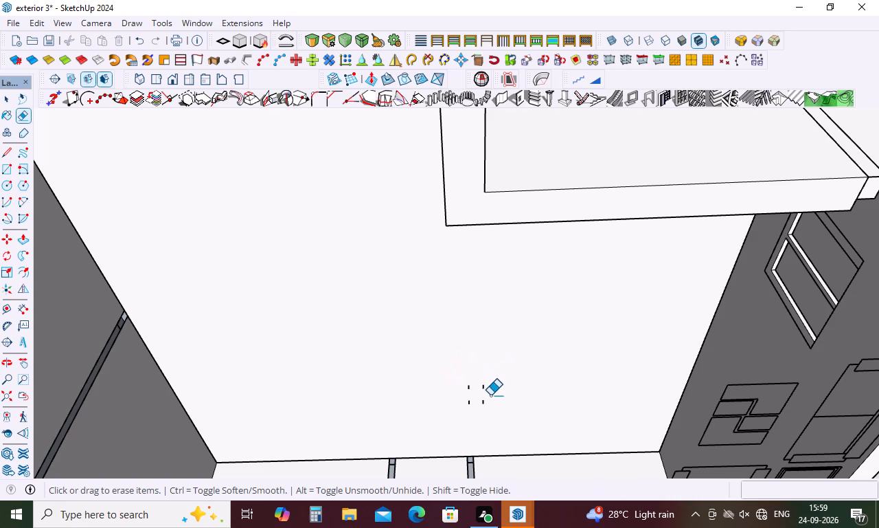
drag(484, 390, 446, 392)
drag(499, 401, 454, 409)
Erase the living room furniture along the side wall: the sofa, coffee table, armchair and square side table.
scroll(472, 351, down, 15)
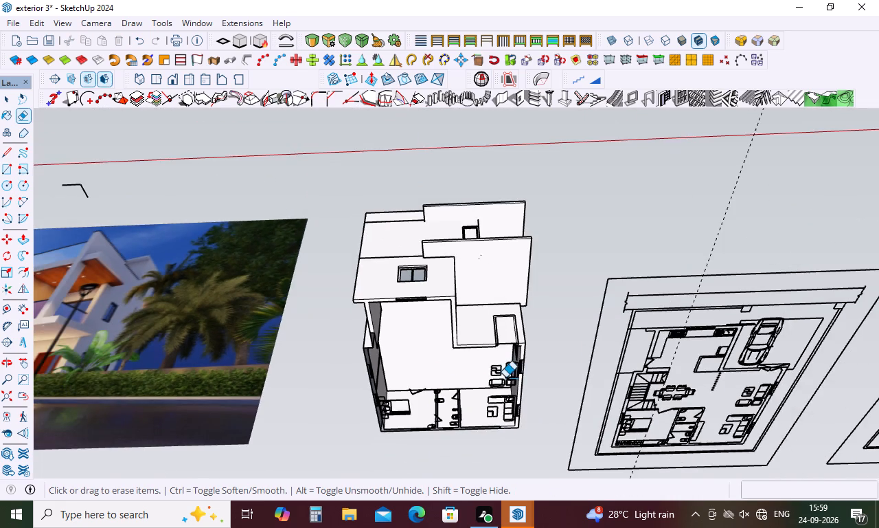
scroll(505, 377, up, 11)
scroll(529, 306, up, 5)
middle_drag(532, 286, 563, 279)
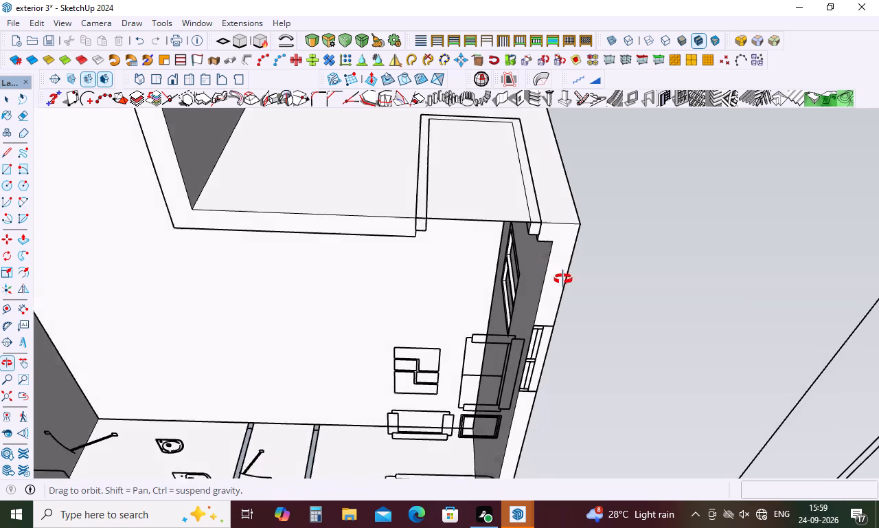
middle_drag(563, 279, 564, 278)
scroll(533, 340, up, 5)
click(543, 357)
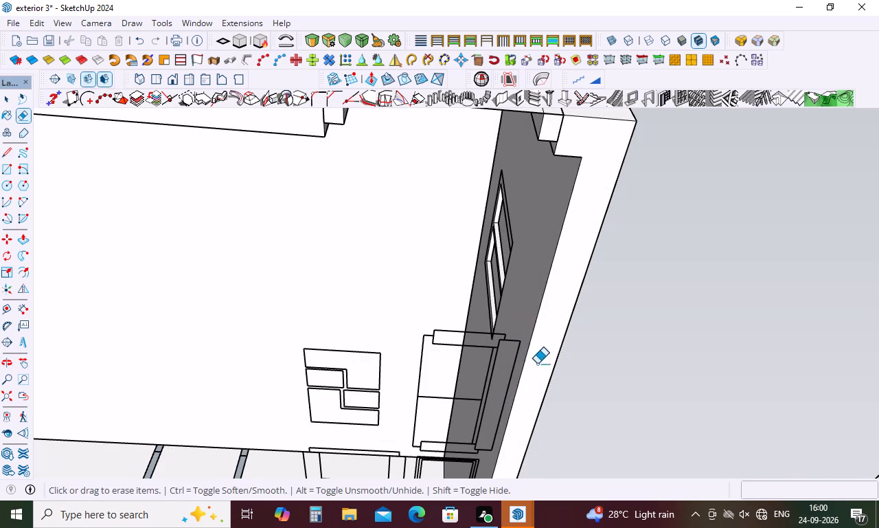
click(485, 346)
drag(385, 355, 379, 360)
scroll(413, 340, down, 9)
click(405, 391)
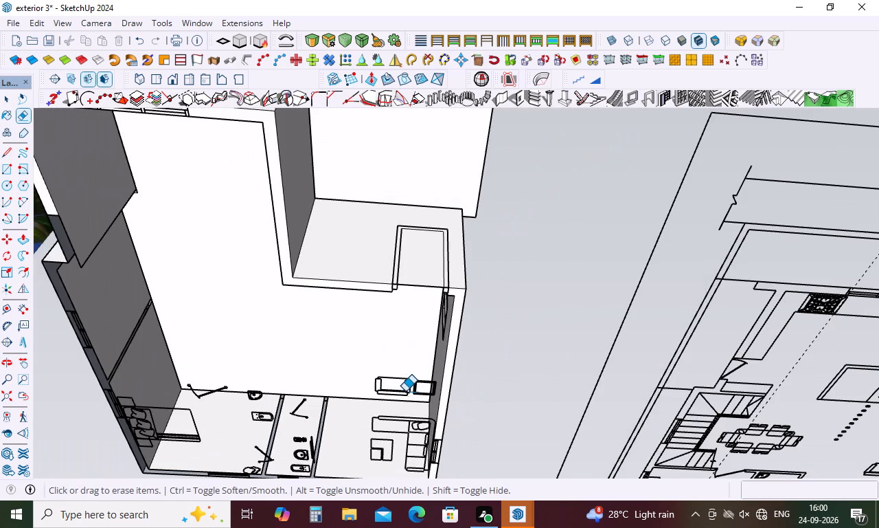
click(416, 387)
Erase the corner sofa and the square coffee table from the room next to the end wall.
click(409, 430)
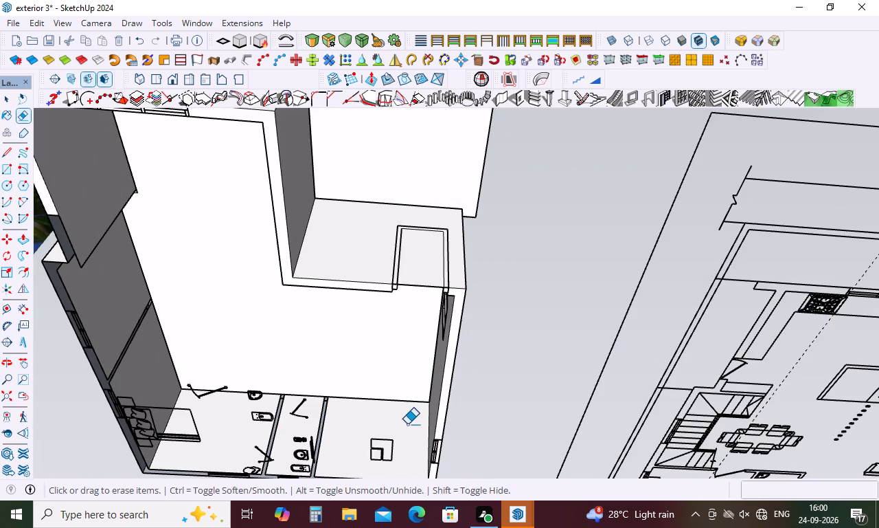
click(388, 449)
drag(388, 443, 385, 450)
drag(377, 441, 368, 455)
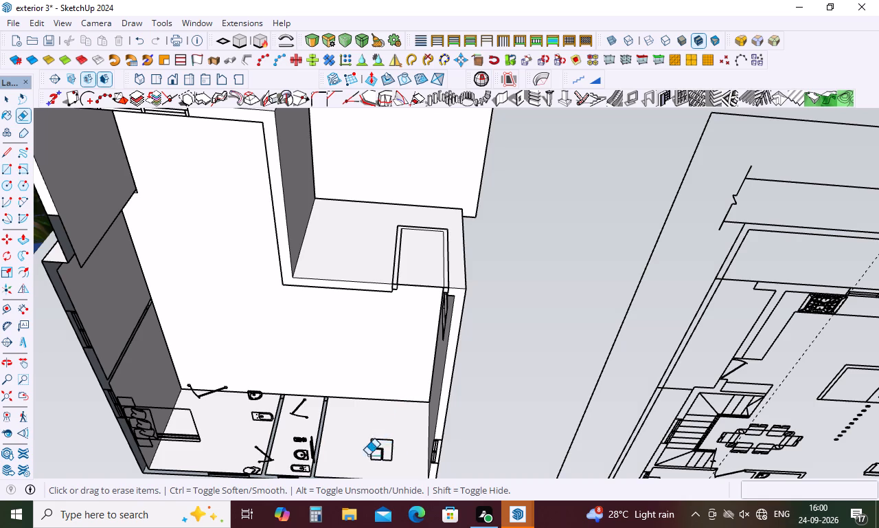
drag(368, 455, 367, 459)
Erase the door swings and bathroom fixtures from the narrow middle room, plus the toilet and basin beside its partition.
click(295, 415)
drag(299, 441, 299, 450)
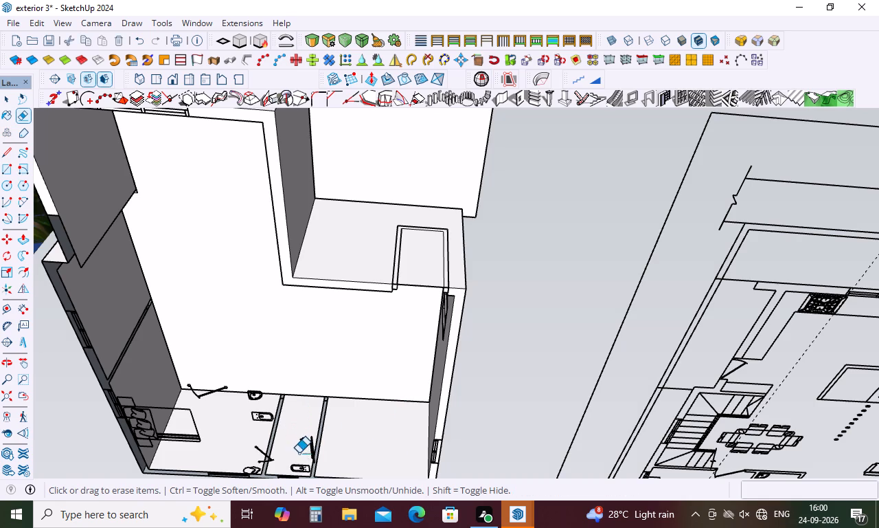
click(299, 465)
click(312, 445)
drag(305, 441, 299, 448)
click(260, 453)
drag(306, 438, 304, 444)
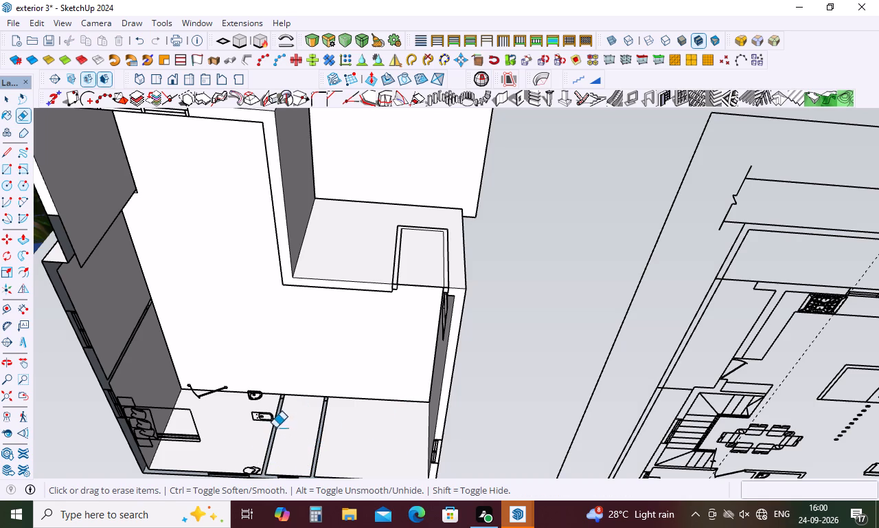
drag(265, 413, 260, 423)
click(254, 399)
Erase the bed, the bedroom door swing and the leftover fixture by the end wall, undoing the mistaken wall edge deletion.
click(212, 393)
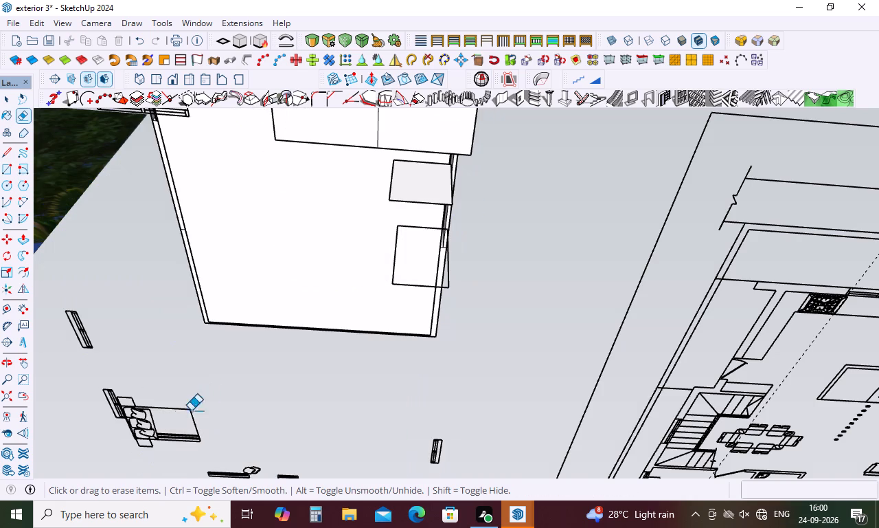
key(ctrl+z)
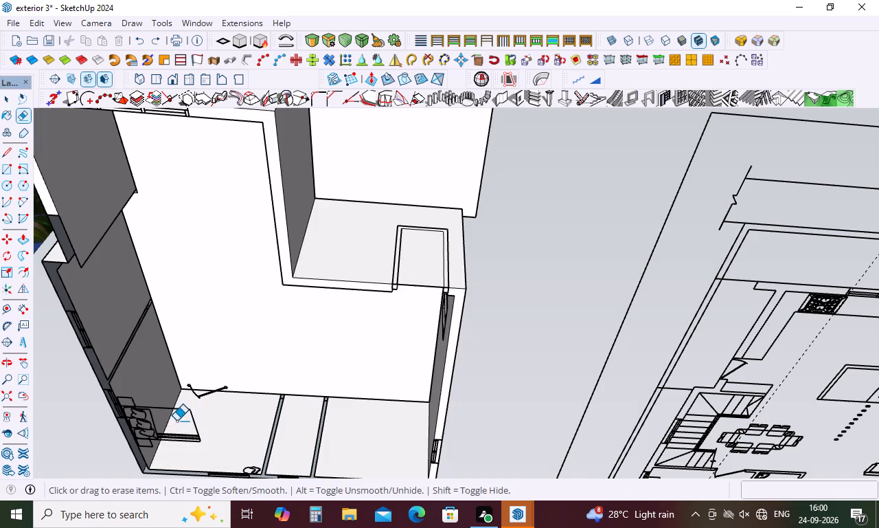
click(183, 412)
click(184, 412)
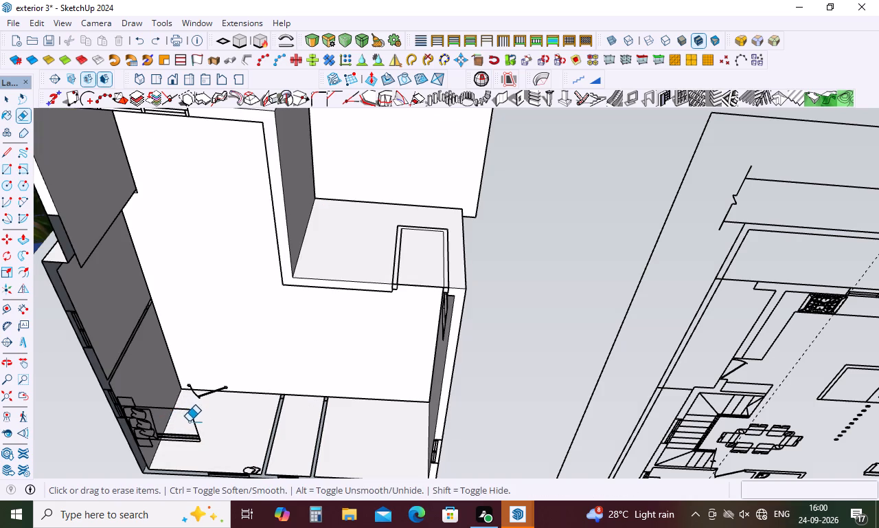
click(192, 424)
click(202, 397)
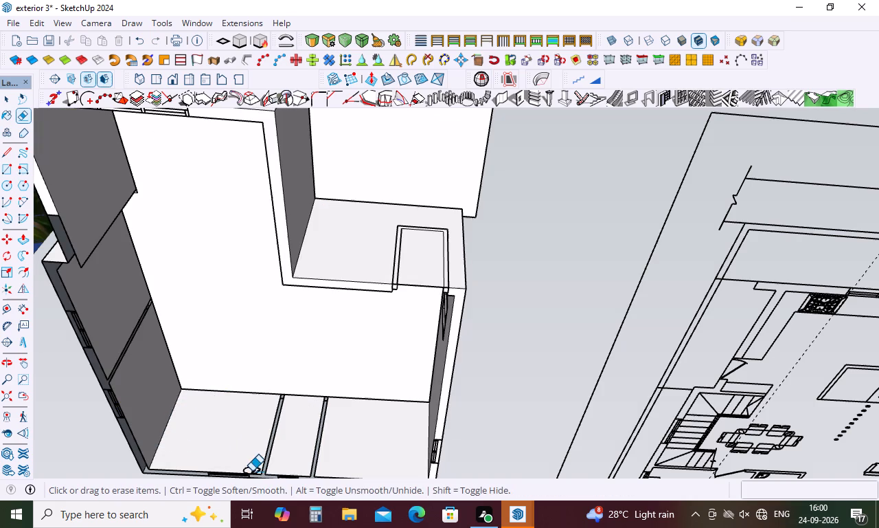
click(252, 471)
Delete the window symbols in the two side walls near the end rooms, undoing the accidental wall edge deletion.
click(439, 450)
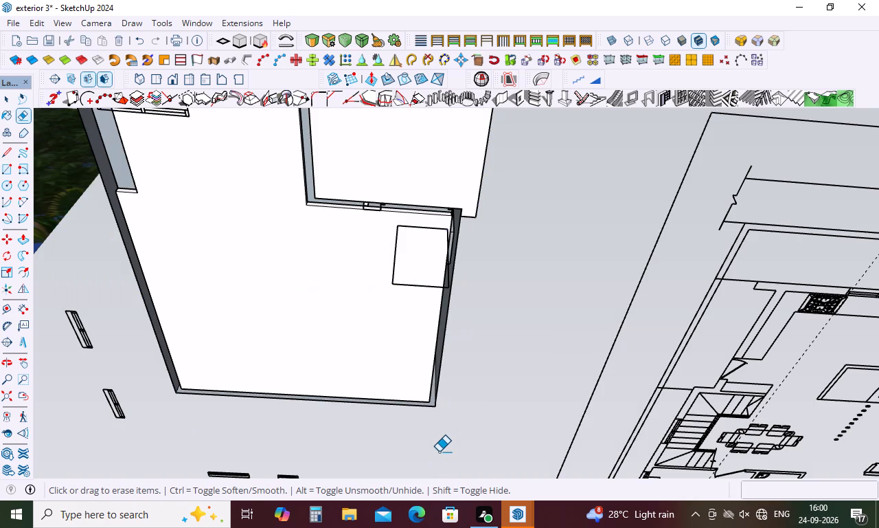
key(ctrl+z)
click(435, 454)
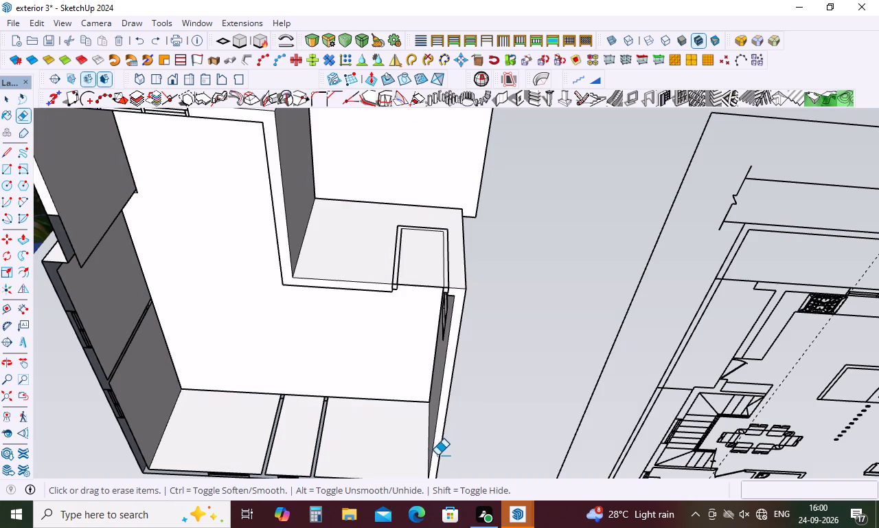
scroll(448, 331, down, 5)
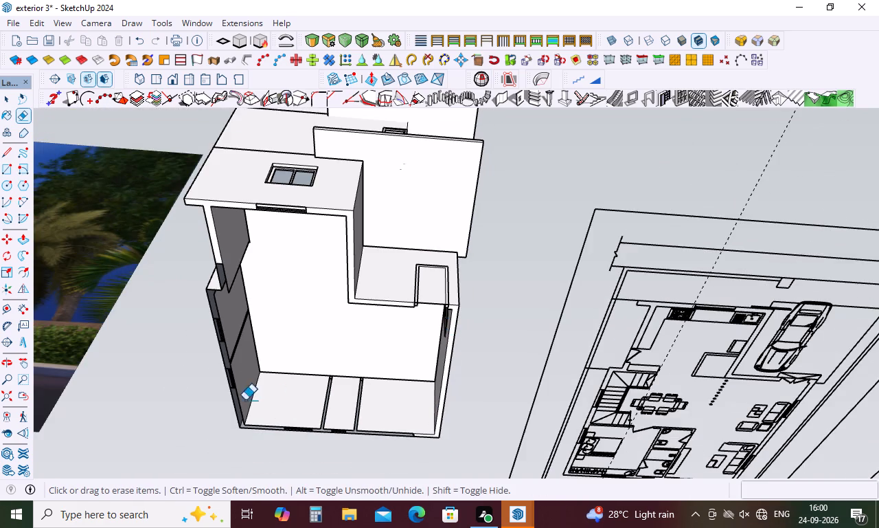
scroll(240, 397, up, 15)
click(231, 360)
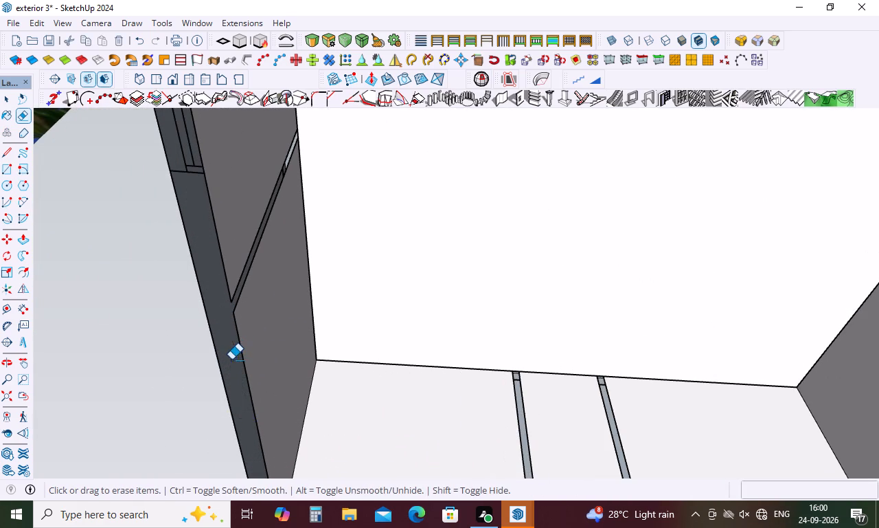
Trace the partition strip between the two windows on the end wall's inner face with lines, 4 1/2" wide and 10' tall.
scroll(319, 287, down, 15)
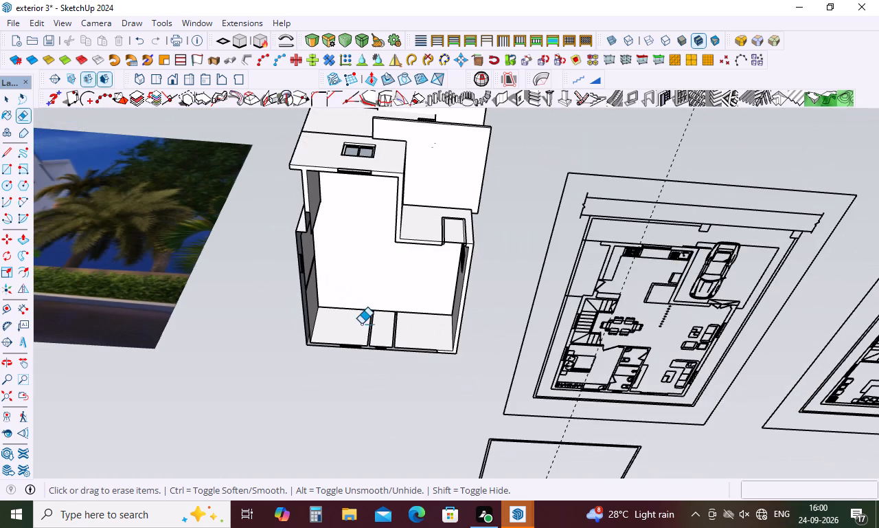
middle_drag(361, 325, 403, 205)
scroll(396, 386, up, 9)
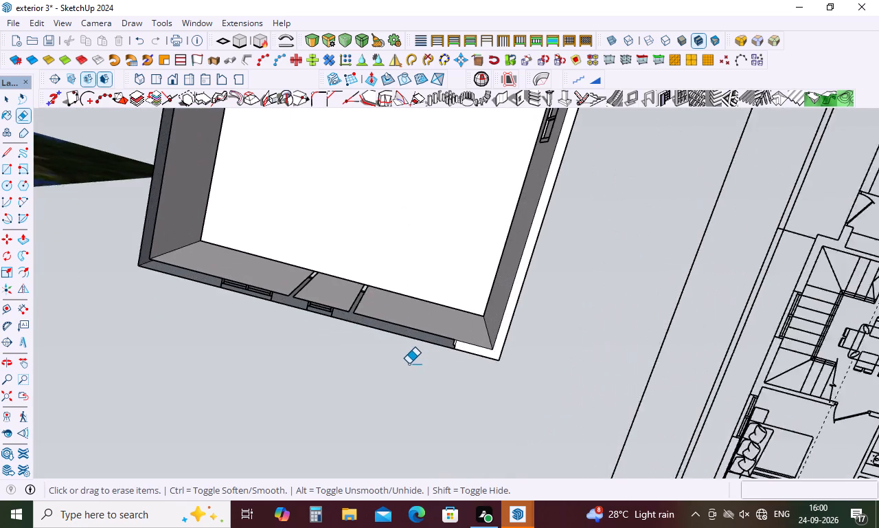
key(space)
key(l)
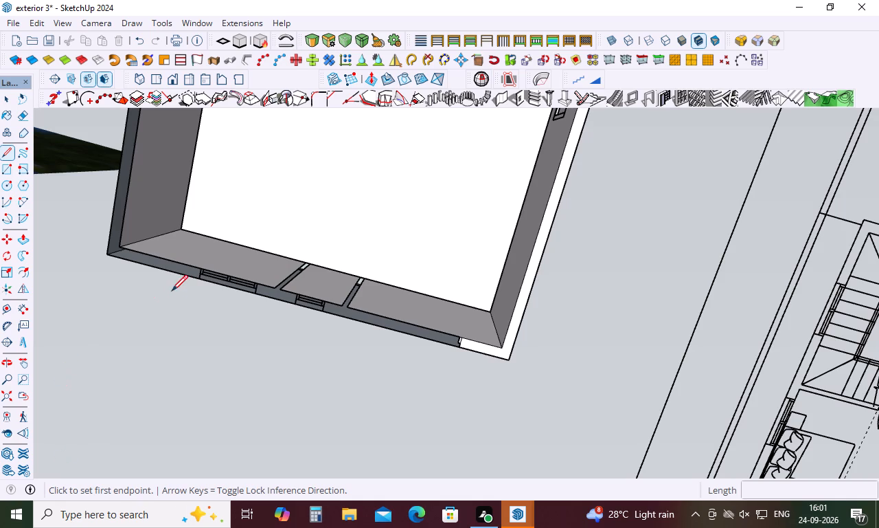
scroll(137, 249, up, 5)
middle_drag(290, 262, 293, 365)
scroll(418, 376, up, 5)
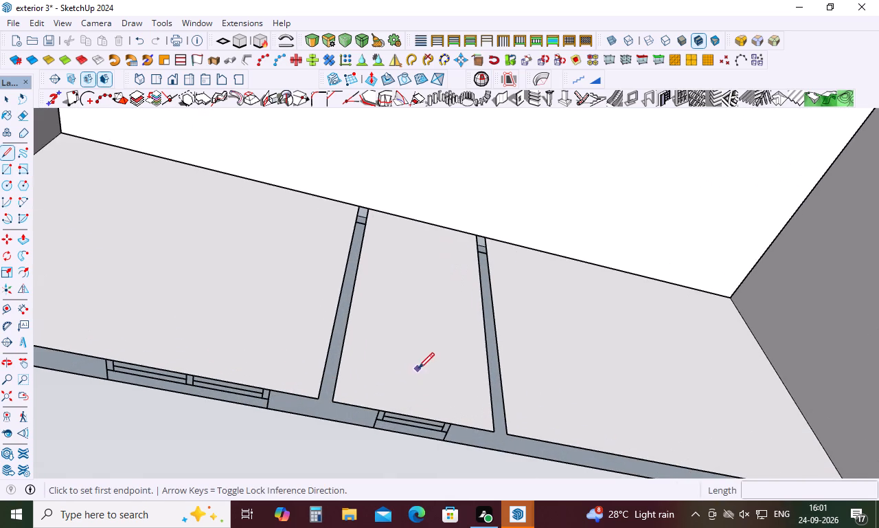
key(l)
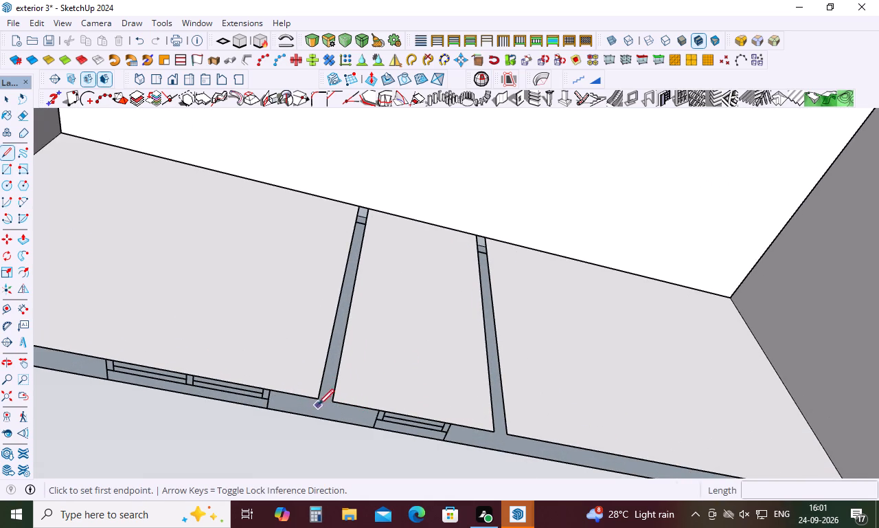
click(317, 399)
click(334, 401)
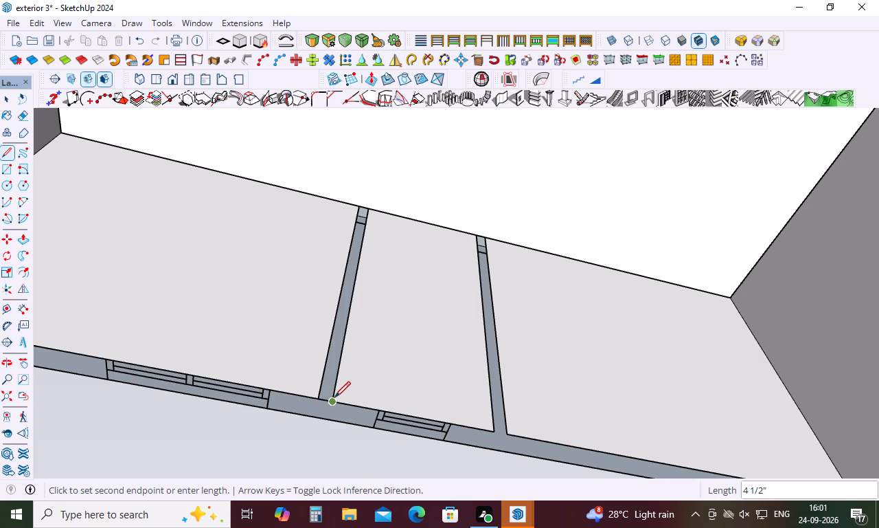
click(361, 205)
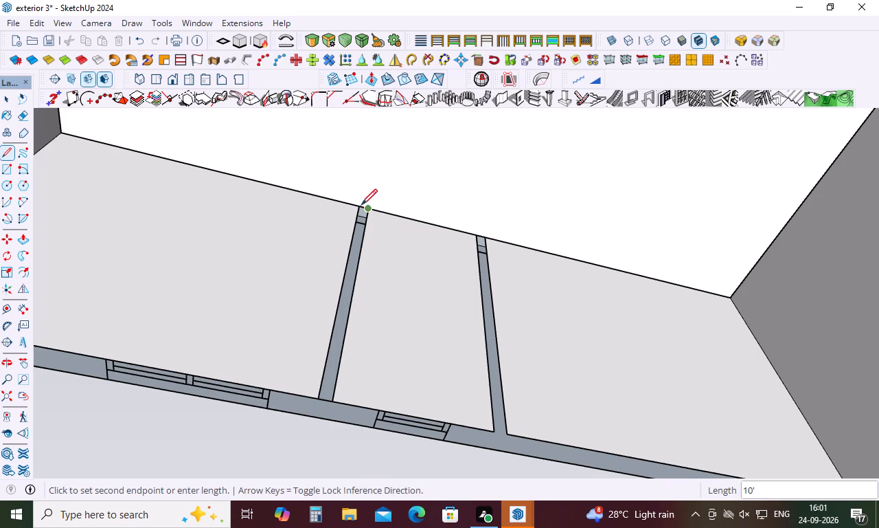
click(372, 211)
click(368, 210)
scroll(400, 186, down, 4)
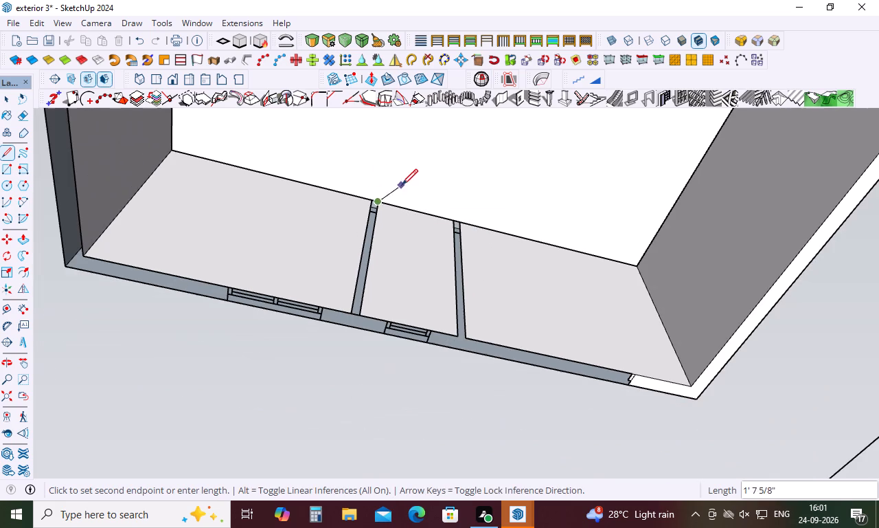
key(space)
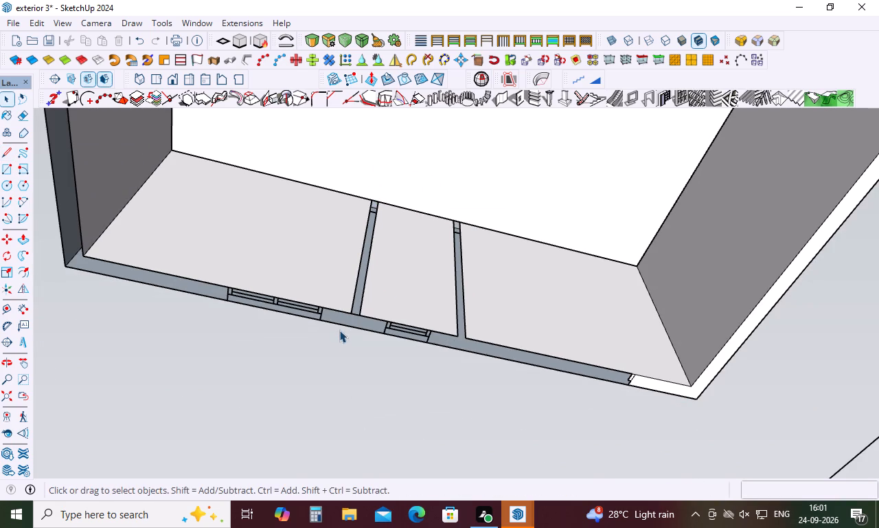
Draw a 24' 9" by 9" rectangle along the end wall's thickness, across both window symbols.
key(r)
click(84, 256)
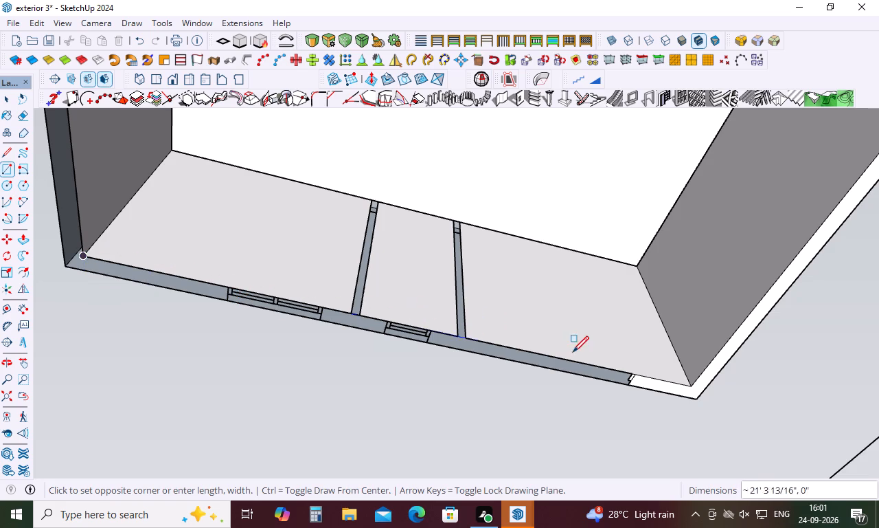
click(629, 387)
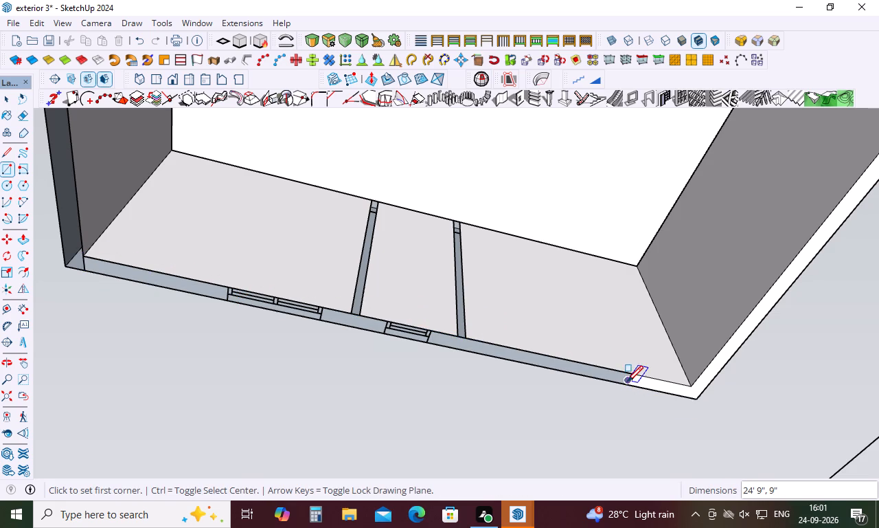
Draw a rectangle about 27' 4 1/2" long over the adjoining side wall's thickness, from the end wall corner to the jog.
scroll(620, 380, down, 4)
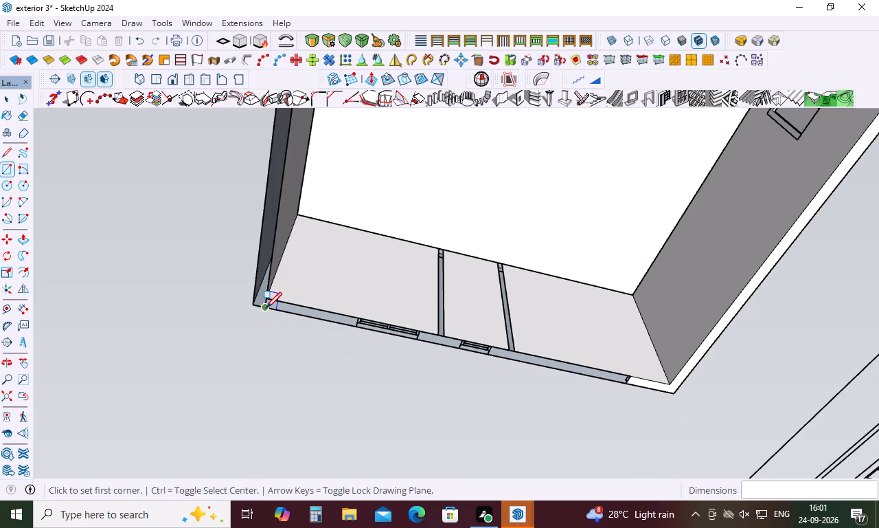
click(266, 308)
scroll(270, 307, down, 12)
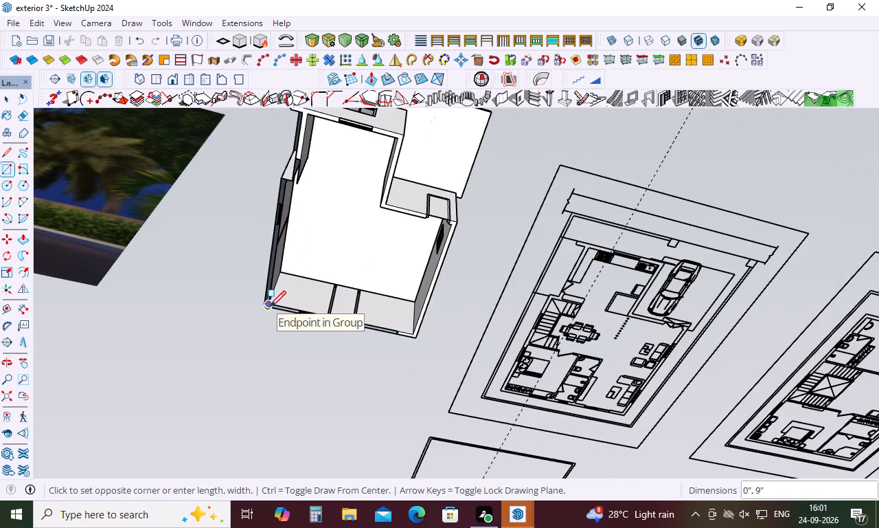
scroll(287, 175, up, 15)
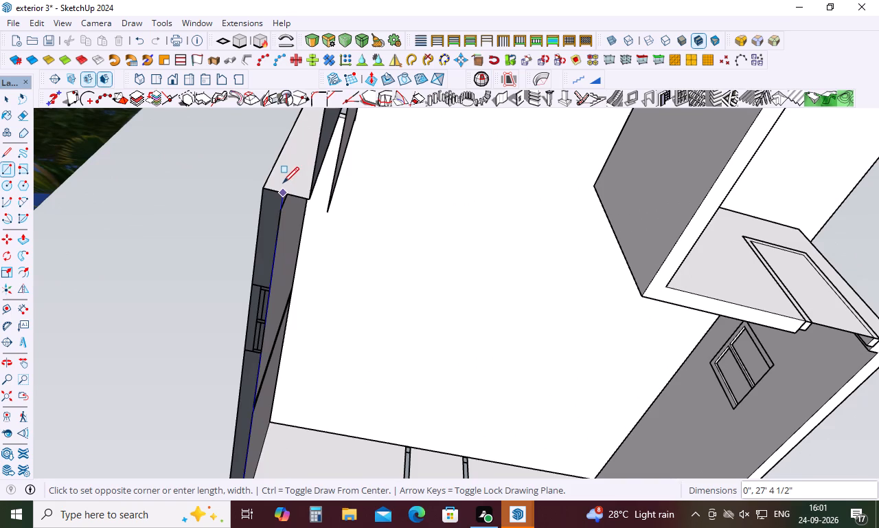
click(263, 189)
scroll(361, 221, down, 4)
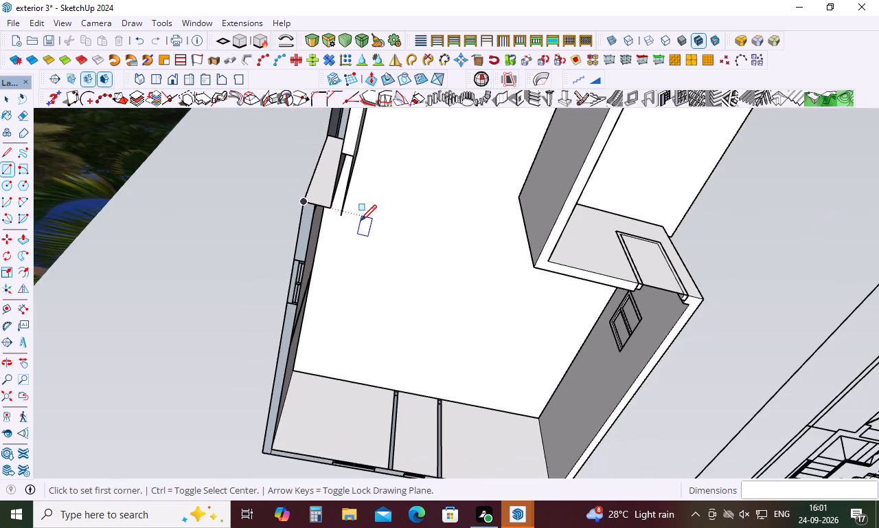
scroll(342, 214, down, 5)
key(space)
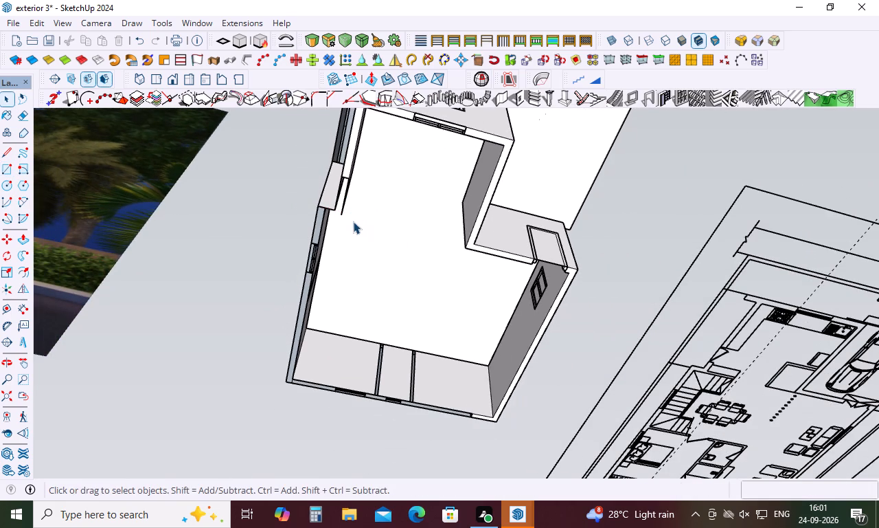
Draw a 4' 4 1/2" by 9" rectangle over the short offset wall section beyond the side wall's jog.
key(r)
scroll(338, 206, up, 8)
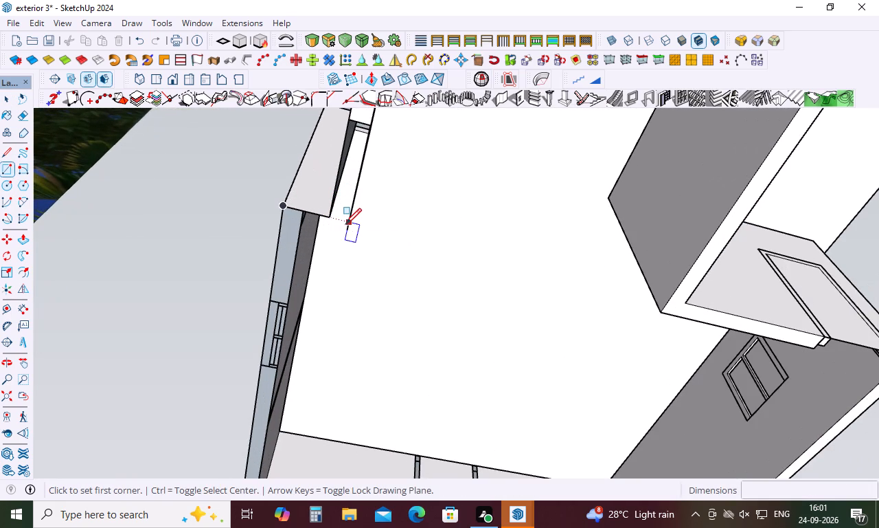
click(347, 227)
scroll(353, 227, down, 8)
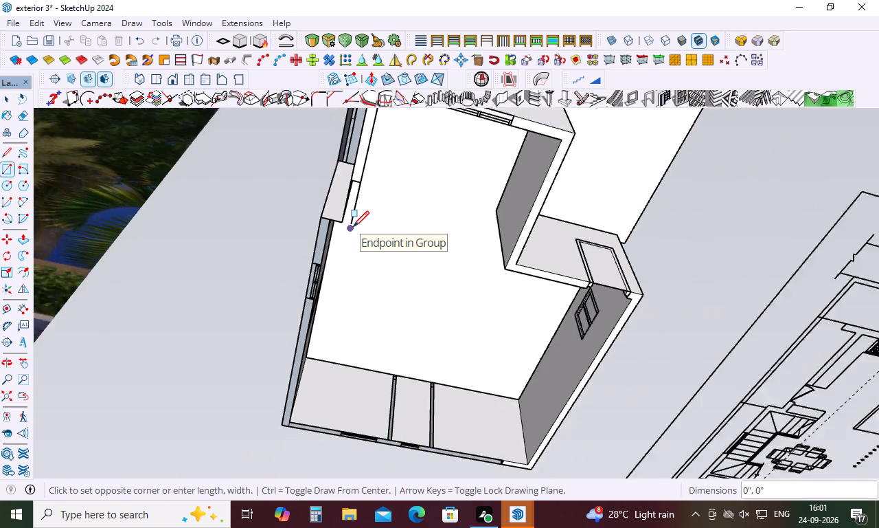
scroll(353, 227, down, 1)
click(350, 192)
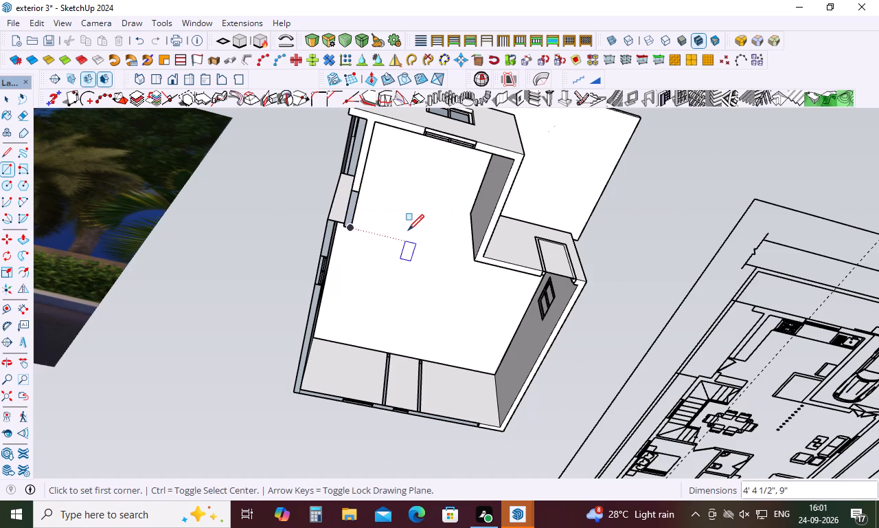
key(space)
Reverse the new face along the end wall's thickness.
scroll(411, 419, up, 10)
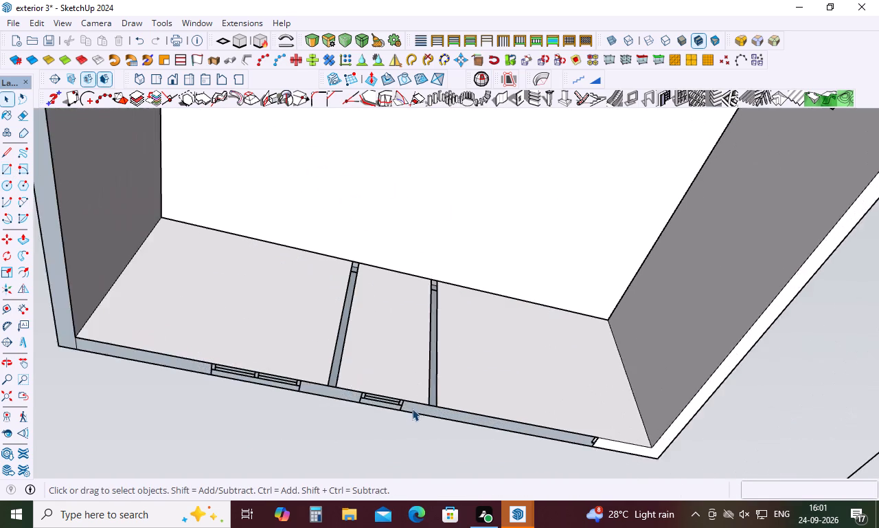
scroll(412, 408, up, 5)
click(441, 393)
click(438, 416)
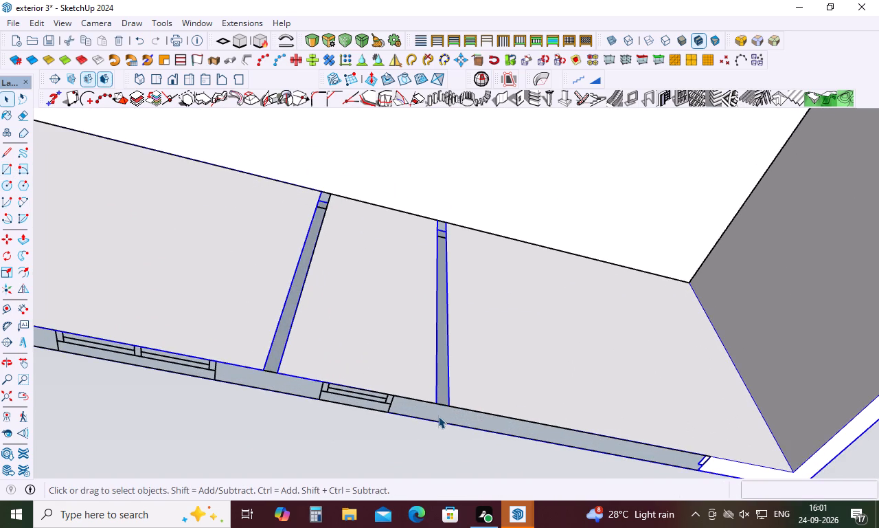
right_click(430, 412)
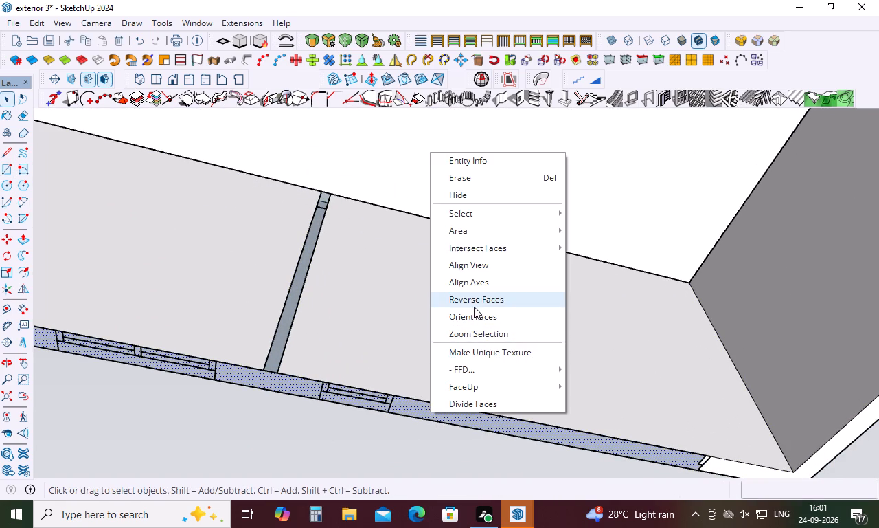
click(475, 305)
click(441, 360)
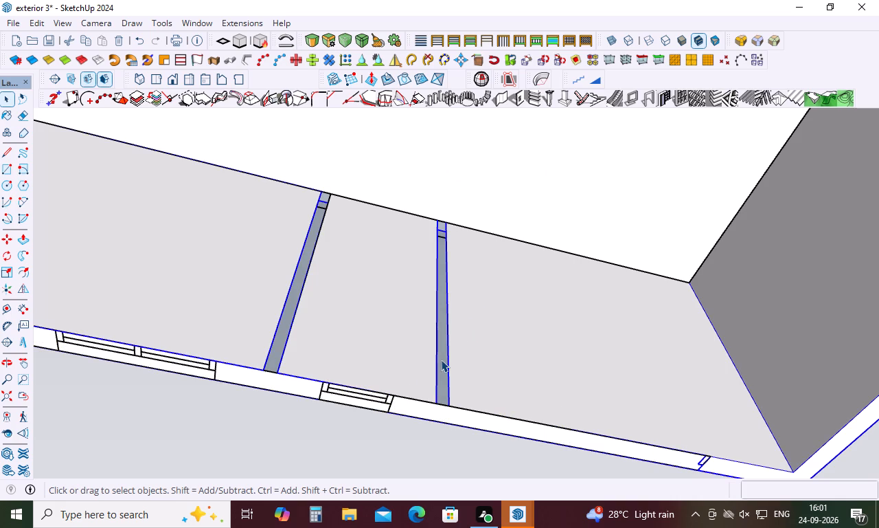
Reverse the new face along the adjoining side wall's thickness.
scroll(440, 357, down, 5)
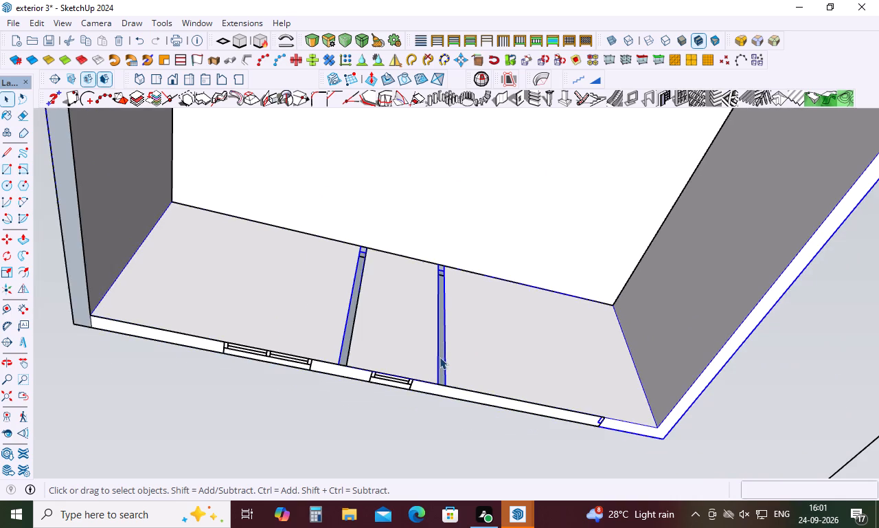
scroll(439, 357, down, 4)
click(207, 307)
right_click(207, 307)
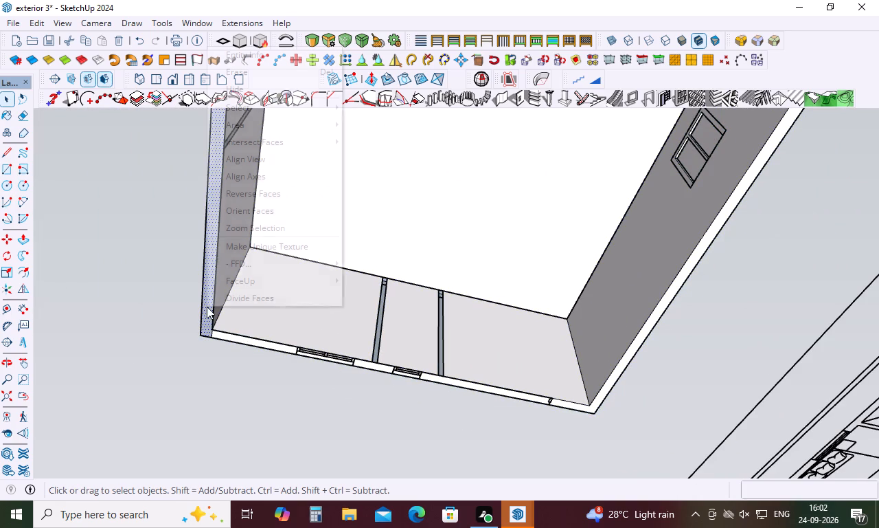
click(273, 197)
Reverse the new face on the short offset wall section at the jog.
scroll(361, 333, down, 5)
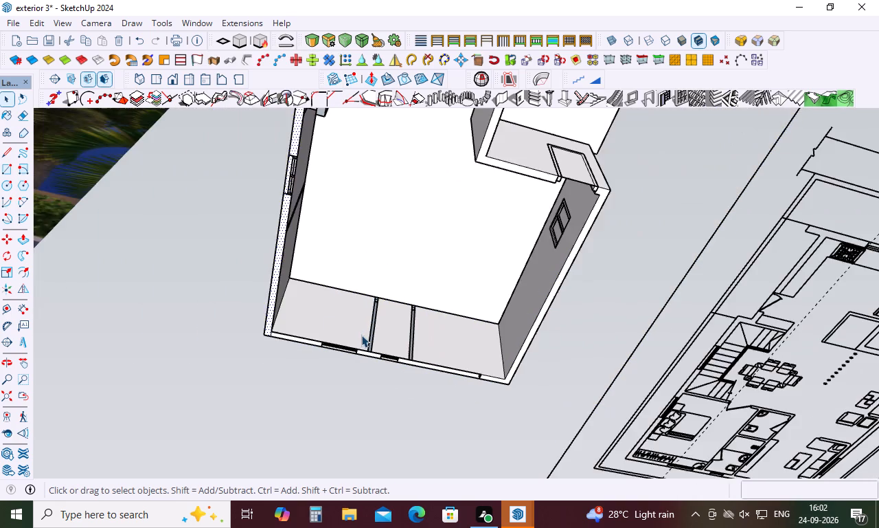
scroll(361, 335, down, 3)
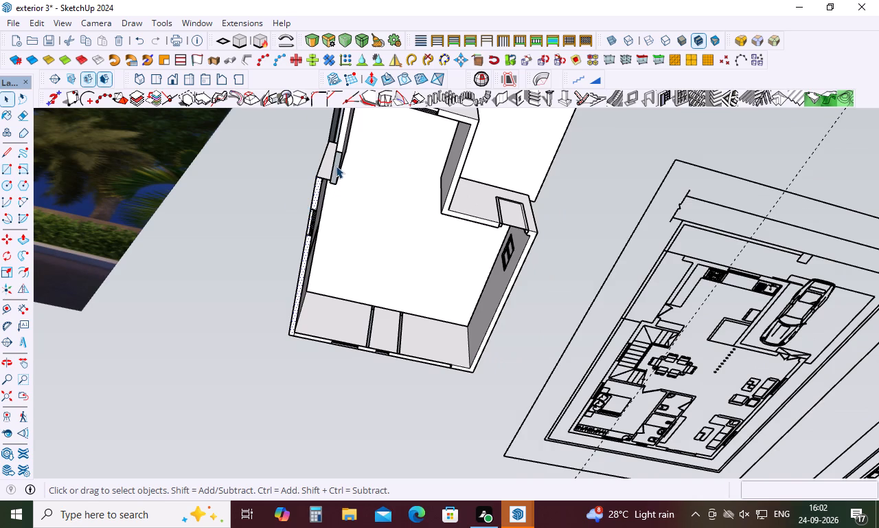
scroll(336, 166, up, 15)
click(346, 168)
right_click(346, 168)
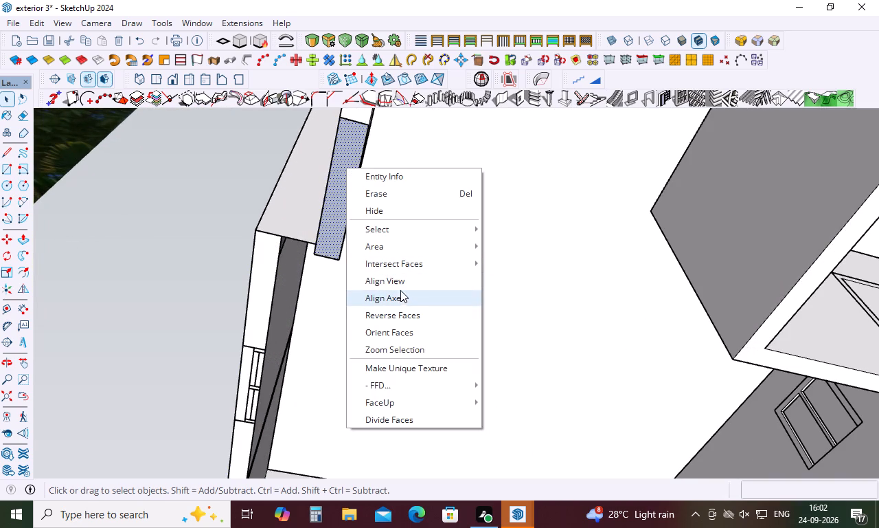
click(401, 314)
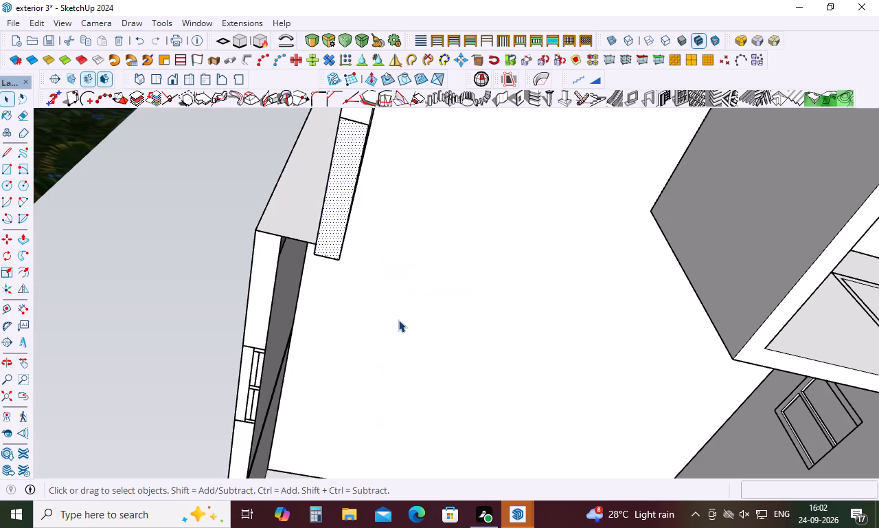
Draw a line about 1' long from the short offset section's inner corner to the side wall's inner edge.
key(l)
click(315, 257)
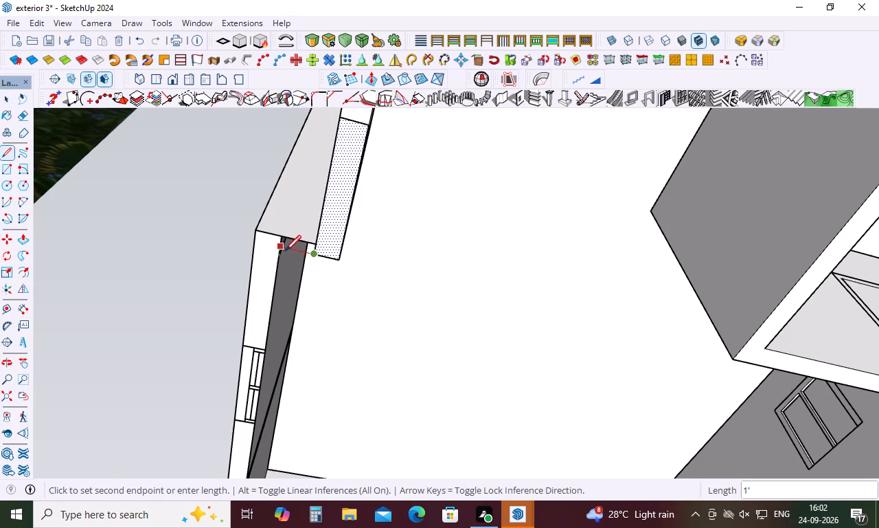
click(280, 251)
key(space)
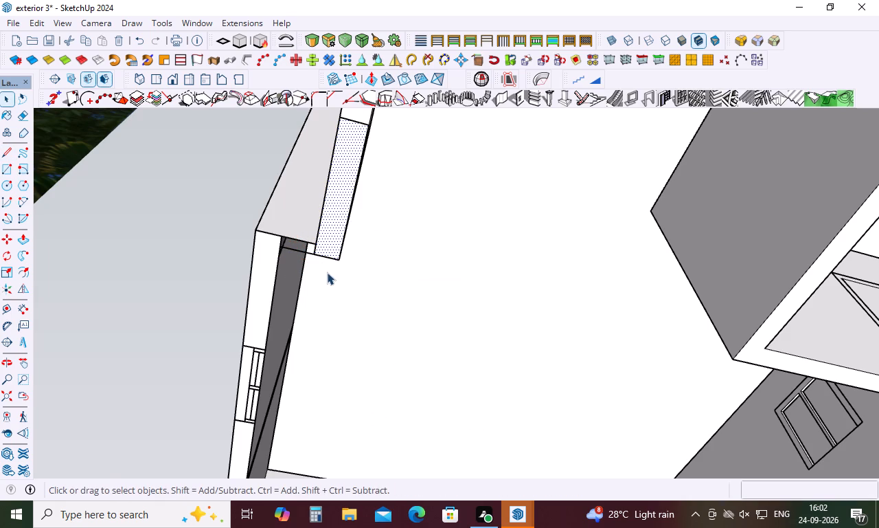
Examine the side wall's jog and the leftover partition strips on its inner face from several angles.
middle_drag(323, 263, 123, 247)
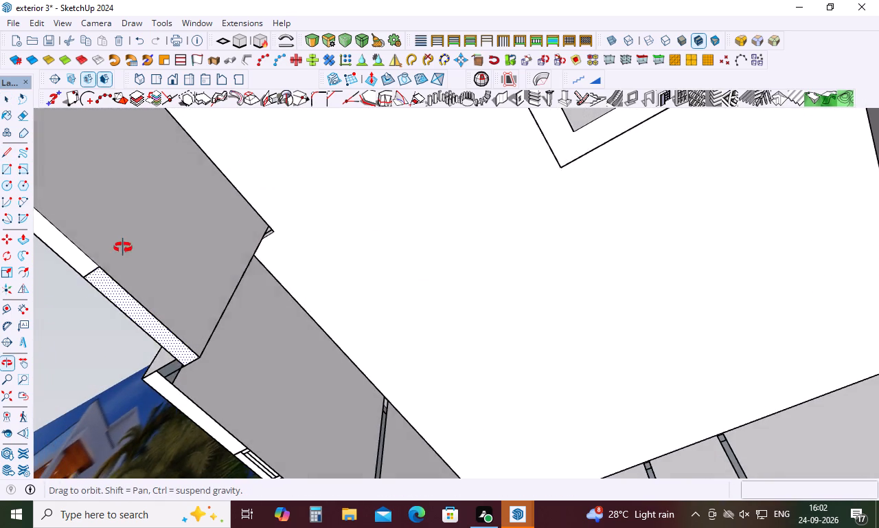
middle_drag(123, 247, 122, 250)
scroll(196, 256, down, 3)
middle_drag(282, 274, 117, 311)
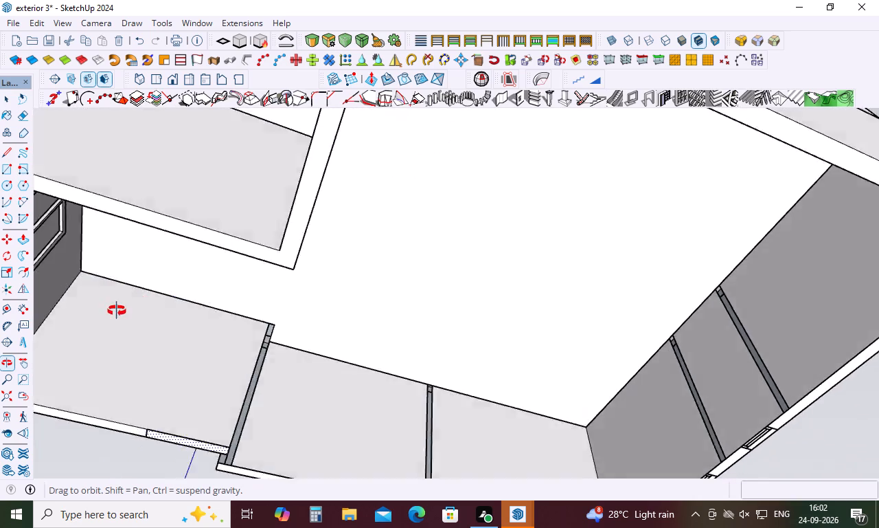
middle_drag(117, 311, 98, 330)
middle_drag(310, 320, 253, 384)
scroll(365, 393, up, 5)
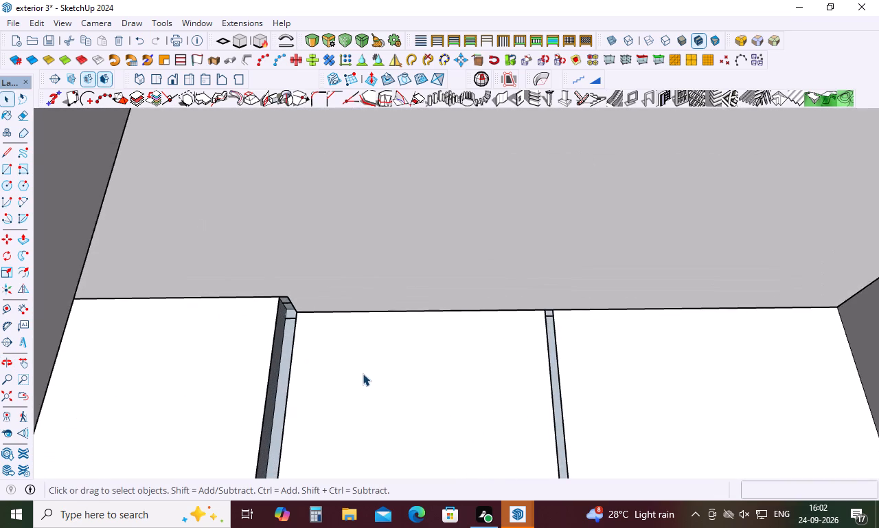
middle_drag(359, 373, 299, 373)
scroll(297, 368, up, 1)
scroll(295, 342, down, 6)
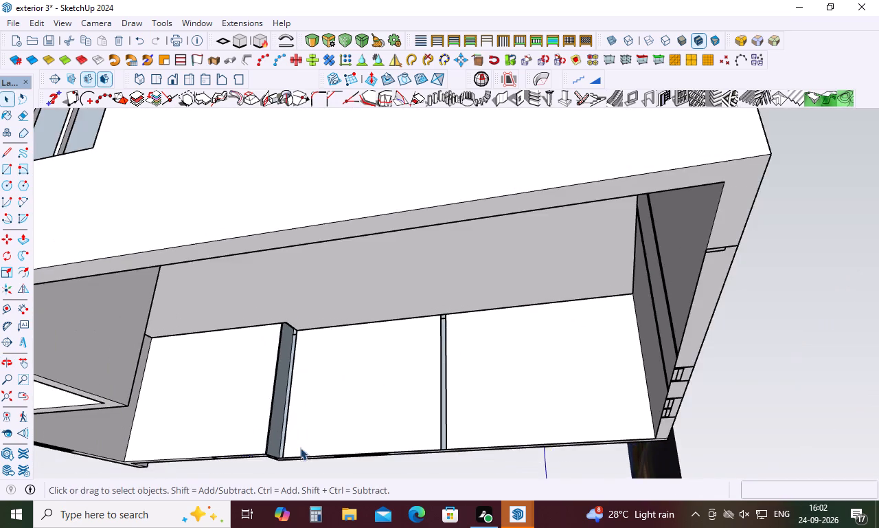
Close the open inner faces of the side wall's jog with rectangles of 1' 9" by 10' and 4 1/2" by 10'.
scroll(300, 448, up, 13)
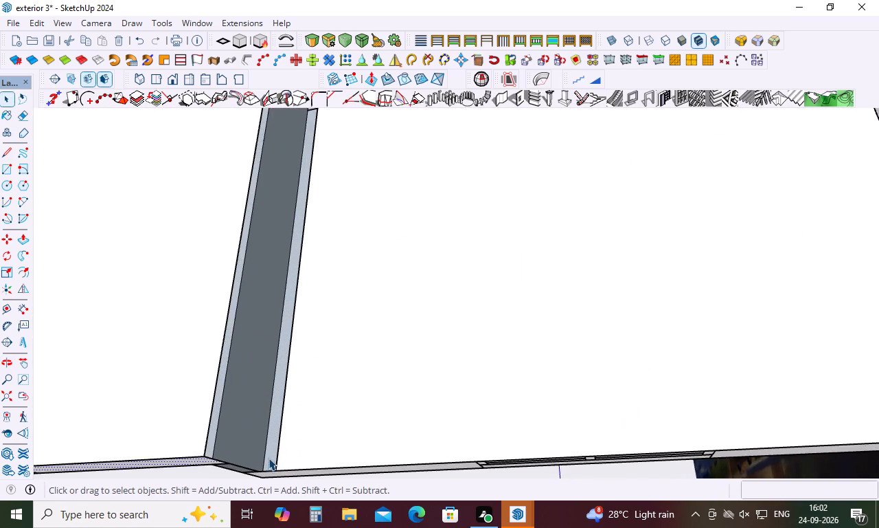
scroll(269, 458, down, 3)
key(Escape)
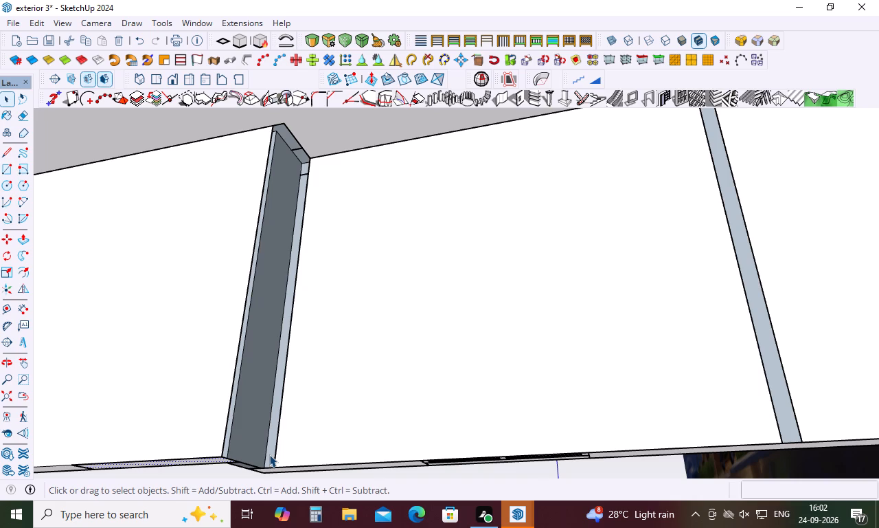
key(r)
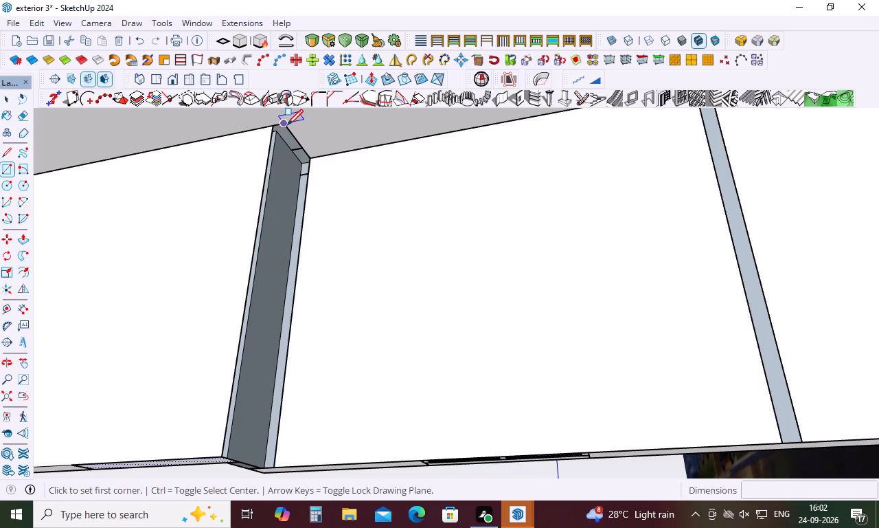
click(287, 124)
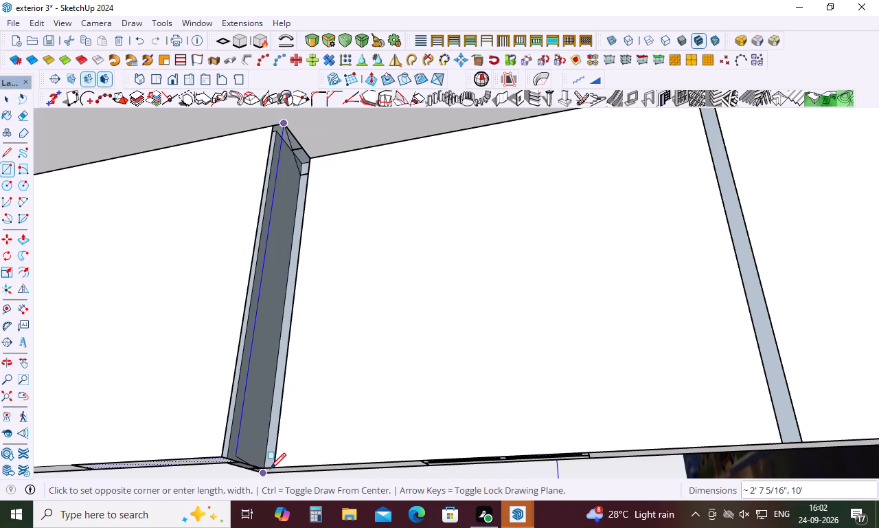
click(272, 469)
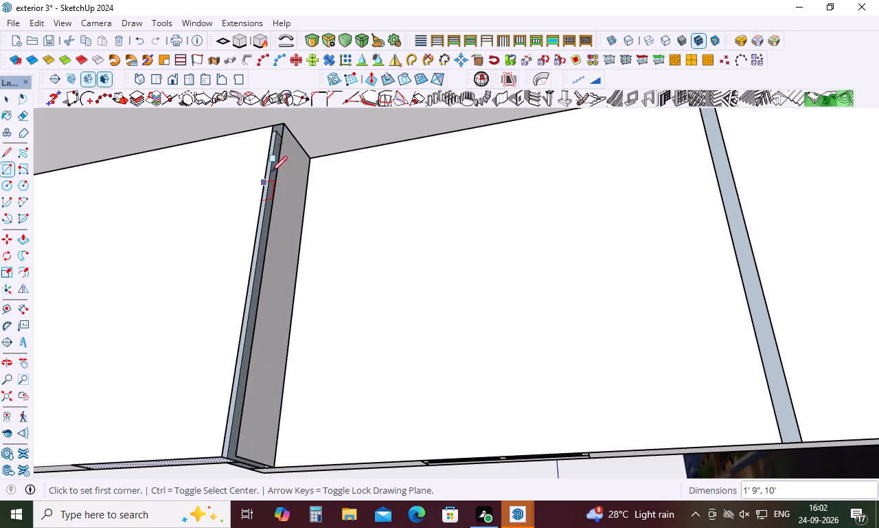
click(273, 123)
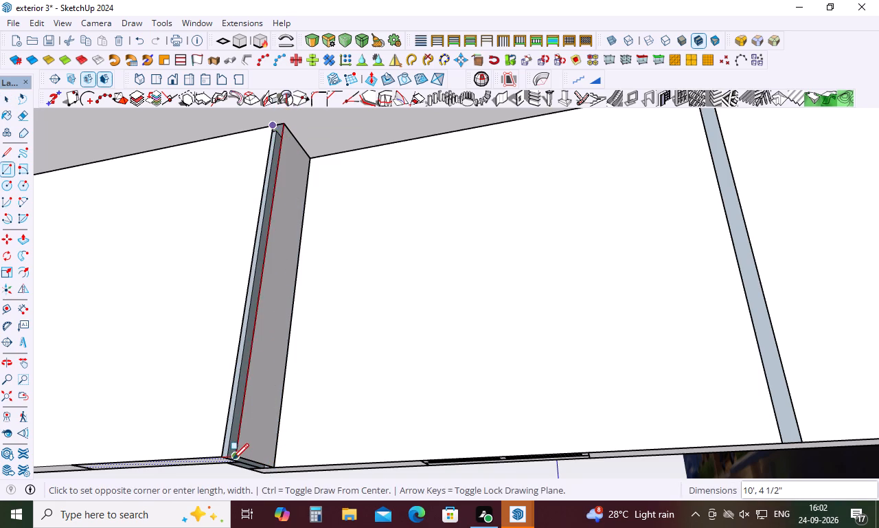
click(233, 459)
Draw a full-height rectangle over the gap left by the partition on the side wall's inner face.
scroll(288, 382, down, 5)
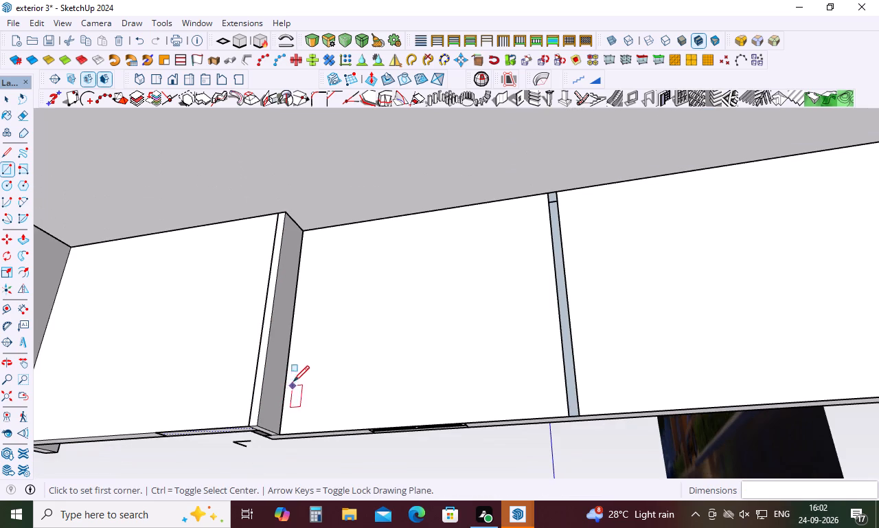
click(547, 196)
click(578, 415)
Examine the closed inner wall faces and the house exterior from several angles, including the first-floor side wall's window outline.
middle_drag(532, 371, 532, 371)
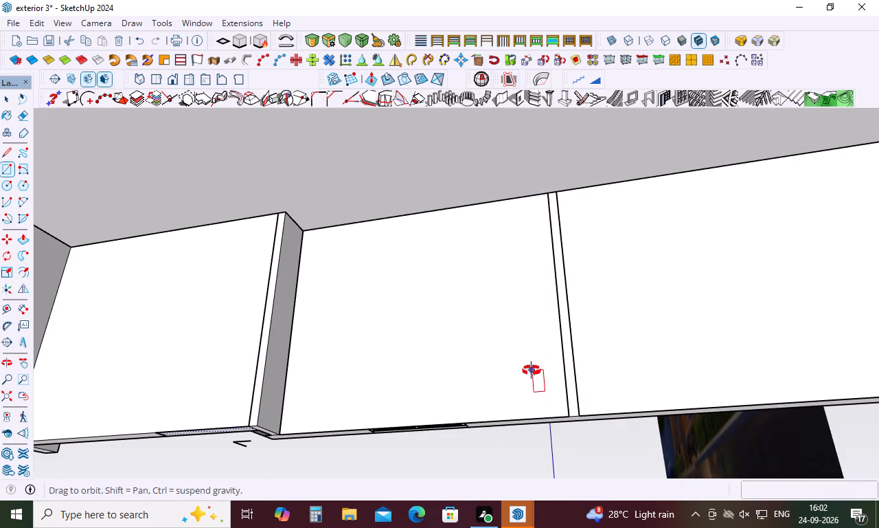
middle_drag(532, 371, 529, 363)
scroll(529, 364, down, 12)
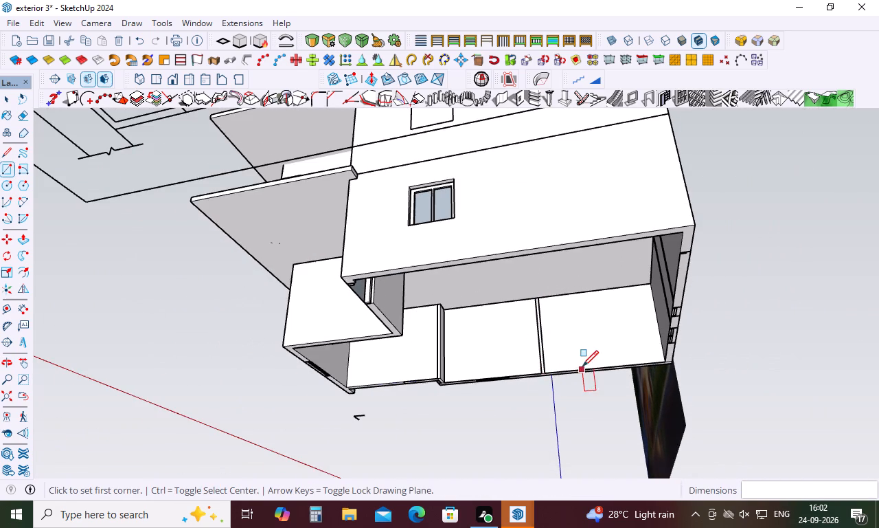
middle_drag(583, 366, 528, 240)
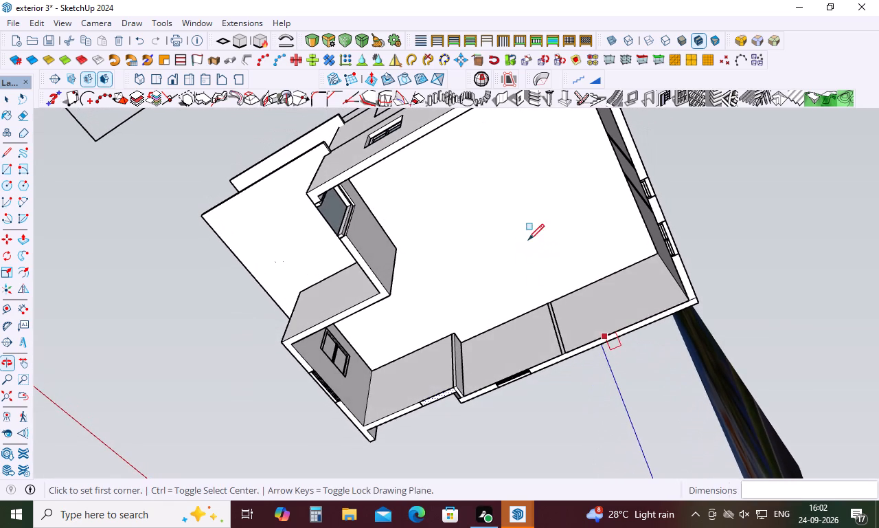
key(space)
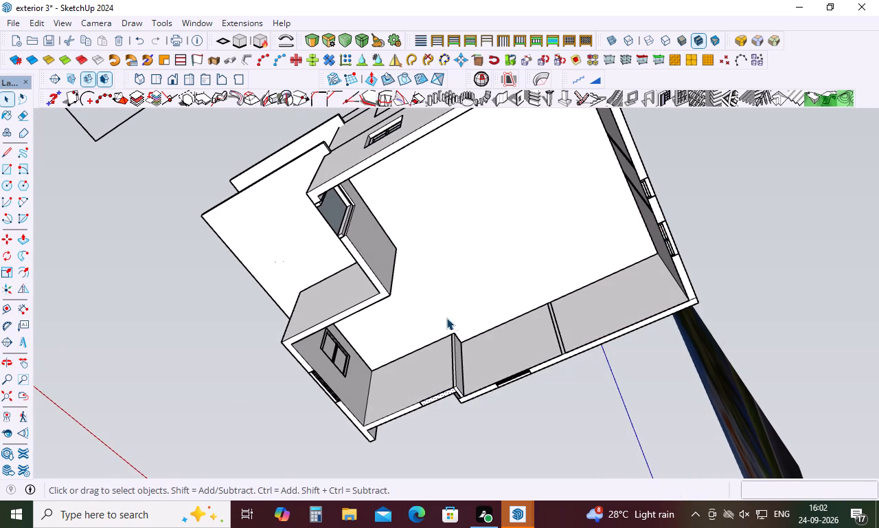
scroll(383, 289, down, 4)
middle_drag(390, 287, 503, 428)
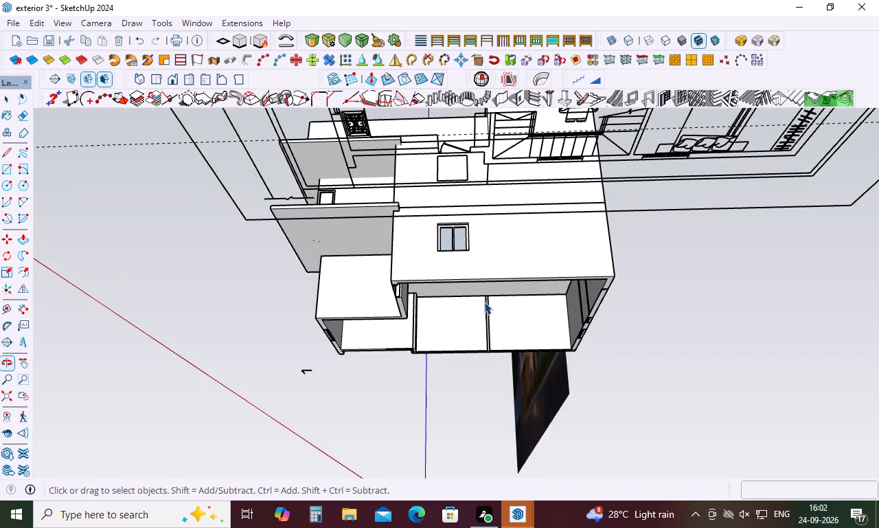
middle_drag(484, 297, 744, 467)
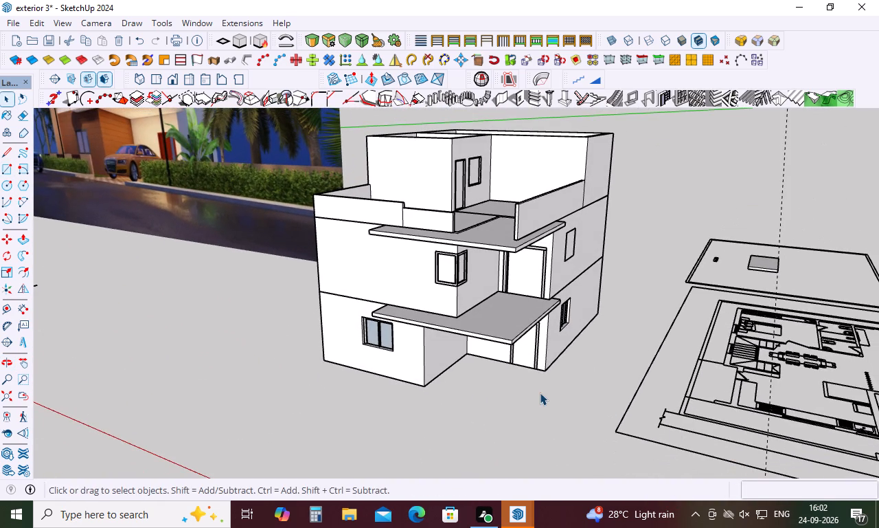
key(Escape)
scroll(449, 201, up, 5)
middle_drag(466, 206, 521, 238)
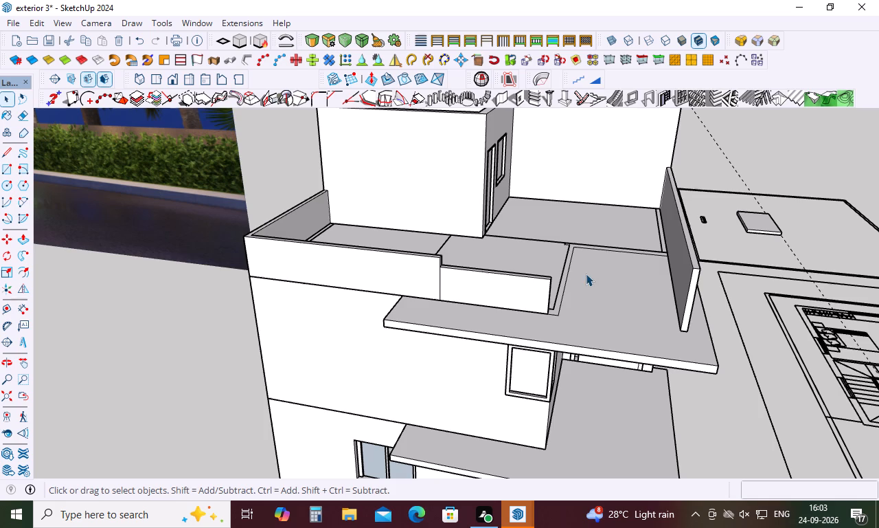
scroll(553, 271, down, 9)
middle_drag(561, 307, 579, 216)
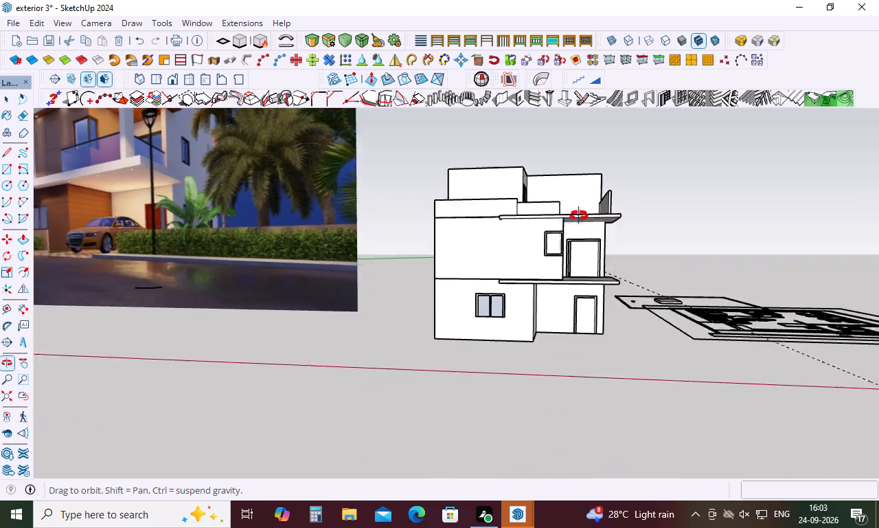
middle_drag(579, 216, 470, 235)
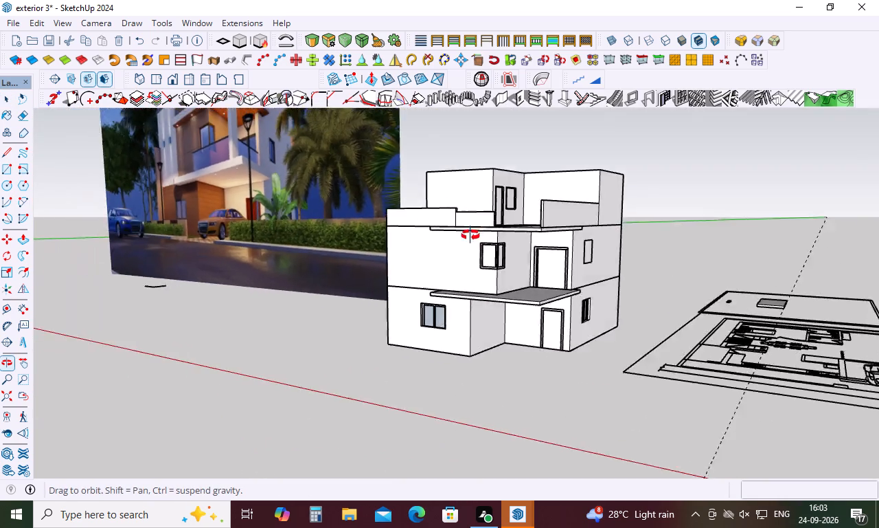
middle_drag(470, 235, 383, 242)
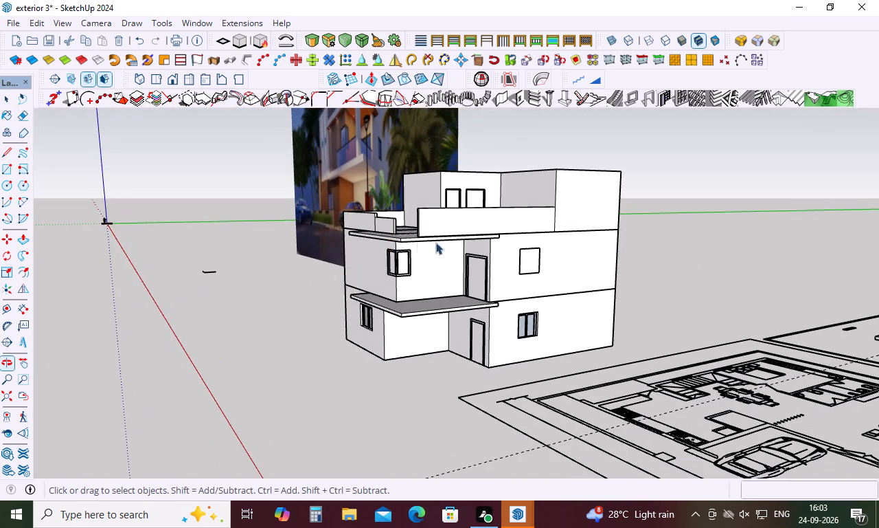
scroll(564, 250, up, 10)
click(483, 281)
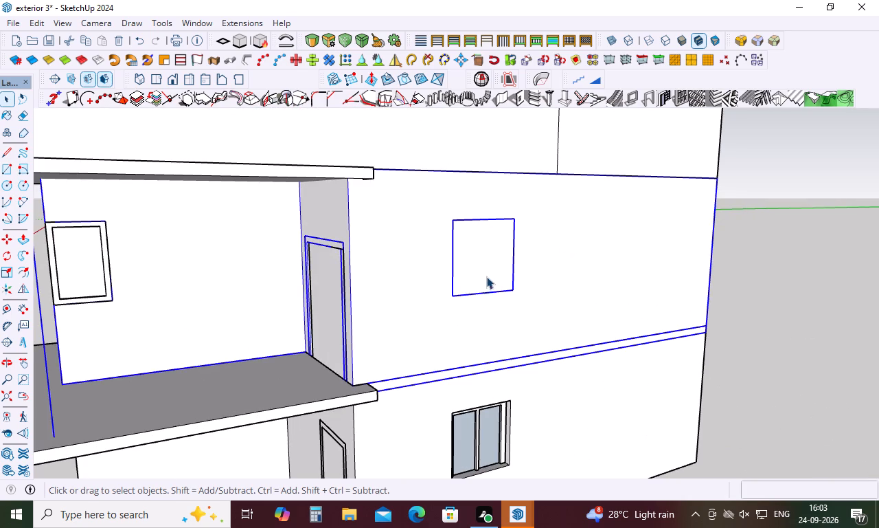
scroll(572, 236, down, 10)
middle_drag(559, 252, 559, 336)
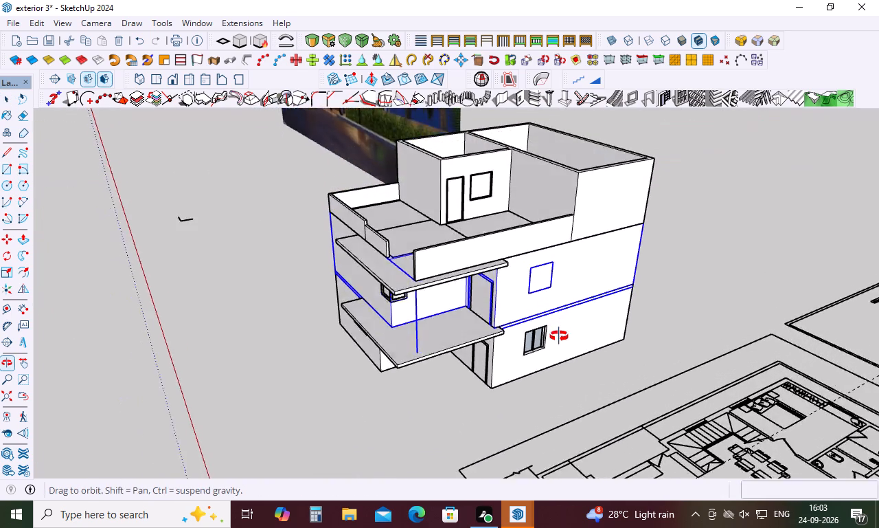
middle_drag(559, 336, 478, 283)
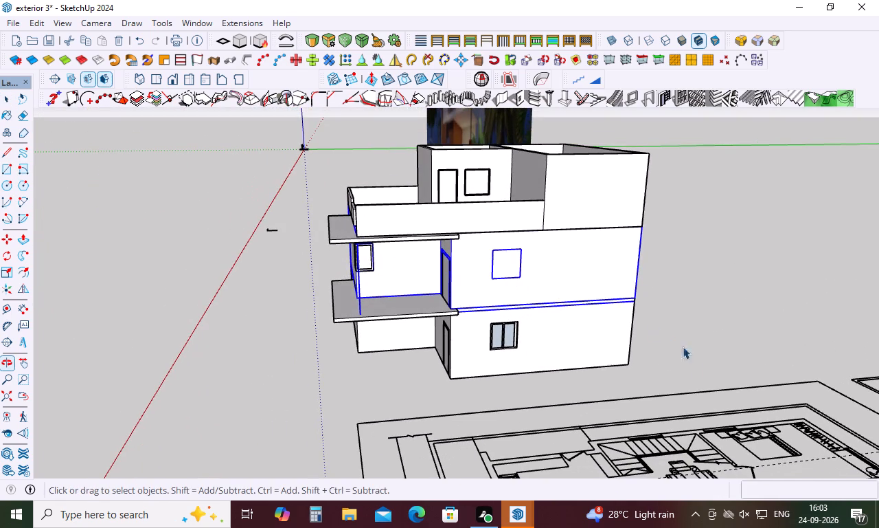
click(694, 365)
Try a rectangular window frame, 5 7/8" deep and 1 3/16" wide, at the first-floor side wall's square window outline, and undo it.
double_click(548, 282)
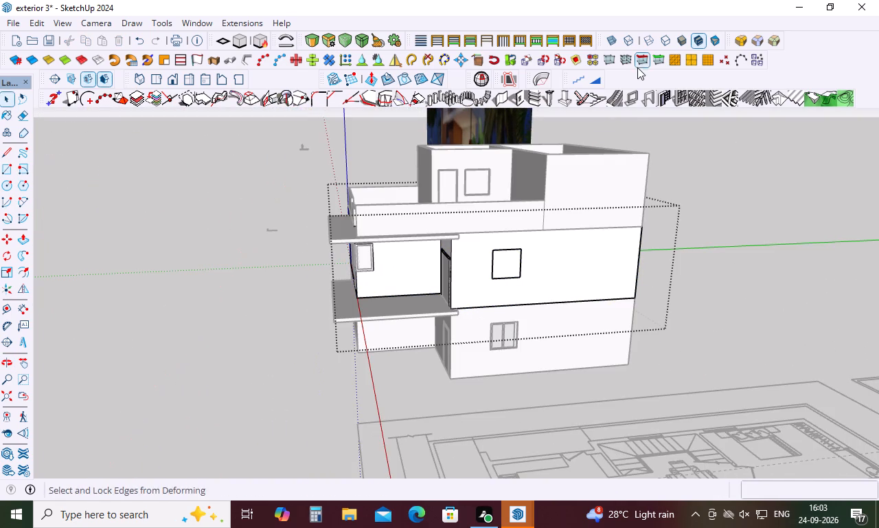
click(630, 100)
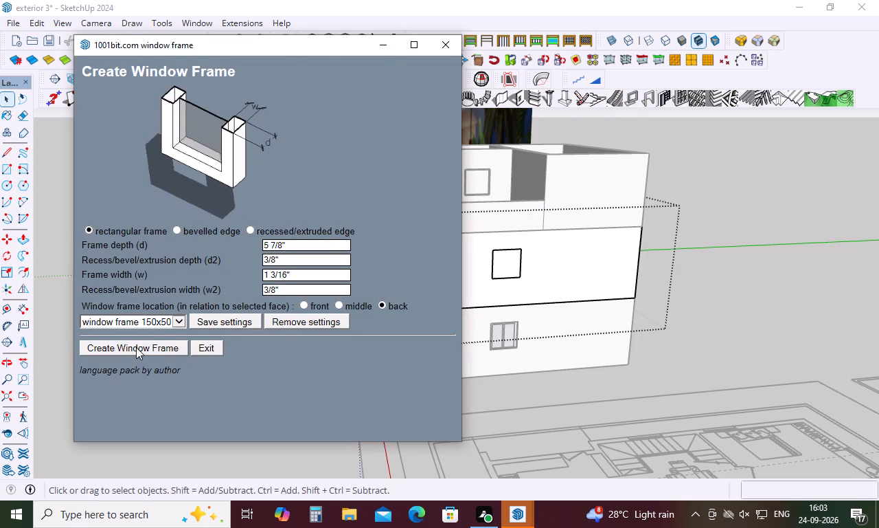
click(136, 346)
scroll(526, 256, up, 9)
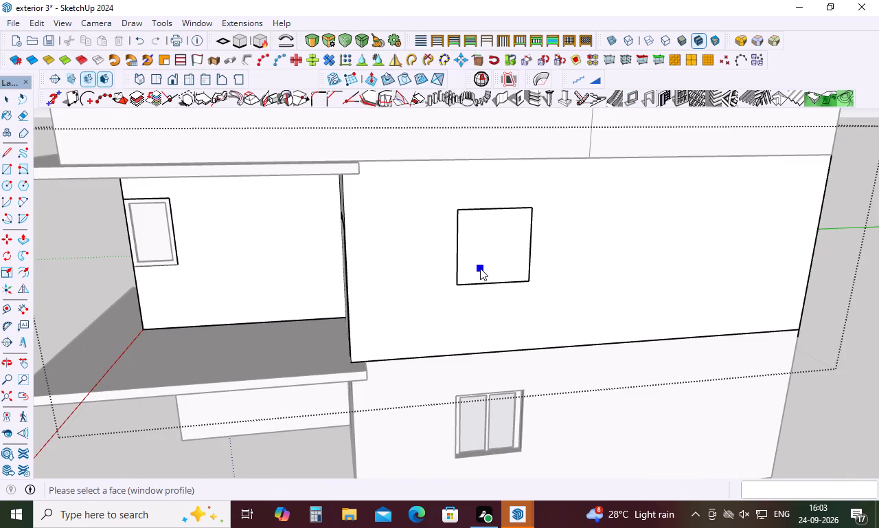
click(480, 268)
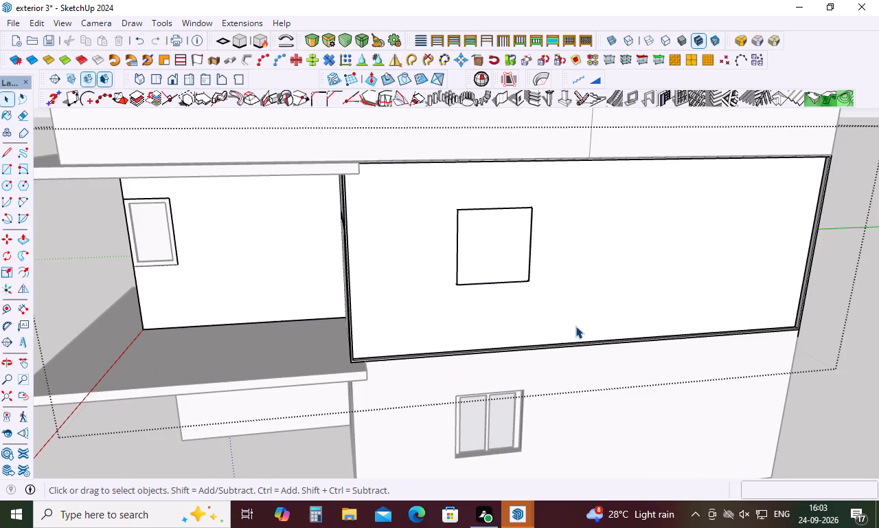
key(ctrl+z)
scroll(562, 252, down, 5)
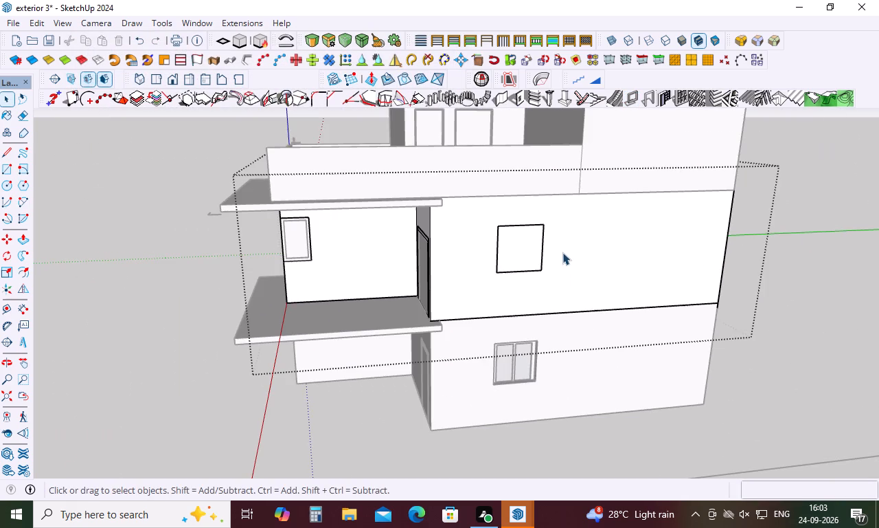
Check inside the first-floor walls group whether the square window outline can be selected separately from the surrounding side wall face.
click(801, 395)
click(527, 245)
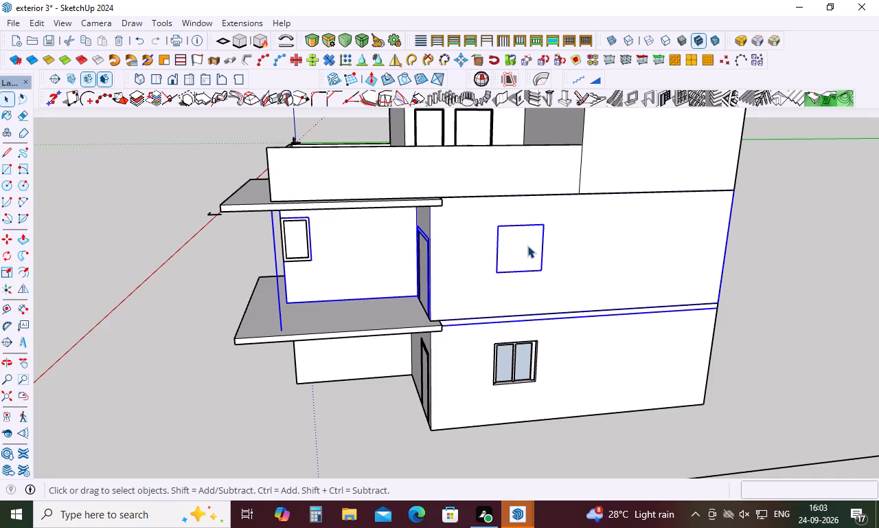
double_click(527, 245)
click(527, 245)
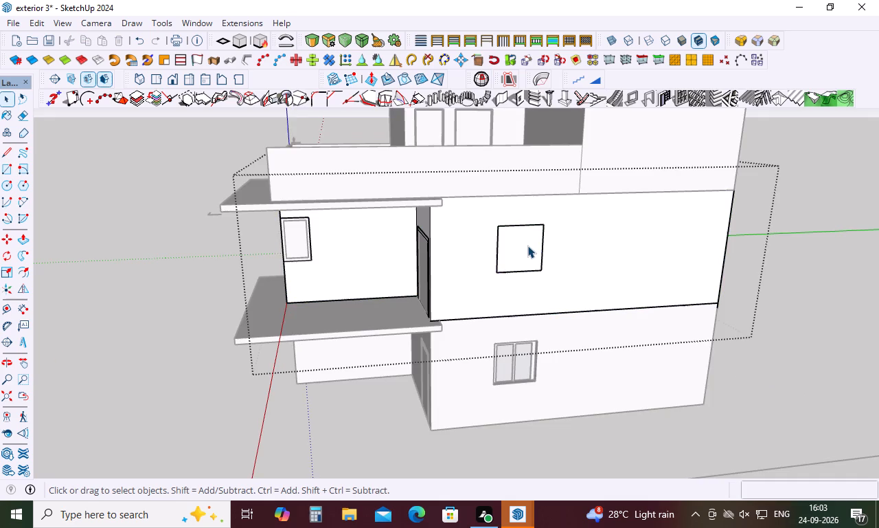
click(527, 245)
click(529, 247)
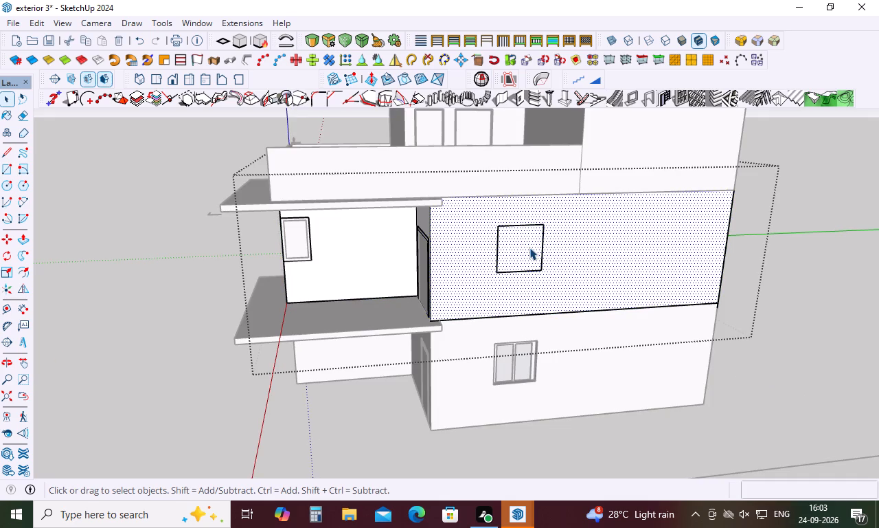
double_click(529, 247)
scroll(529, 247, up, 7)
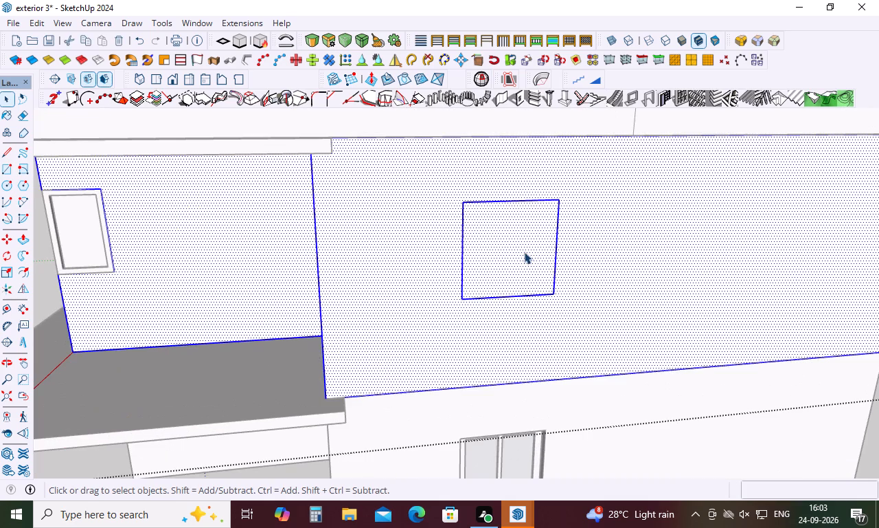
middle_drag(524, 252, 526, 190)
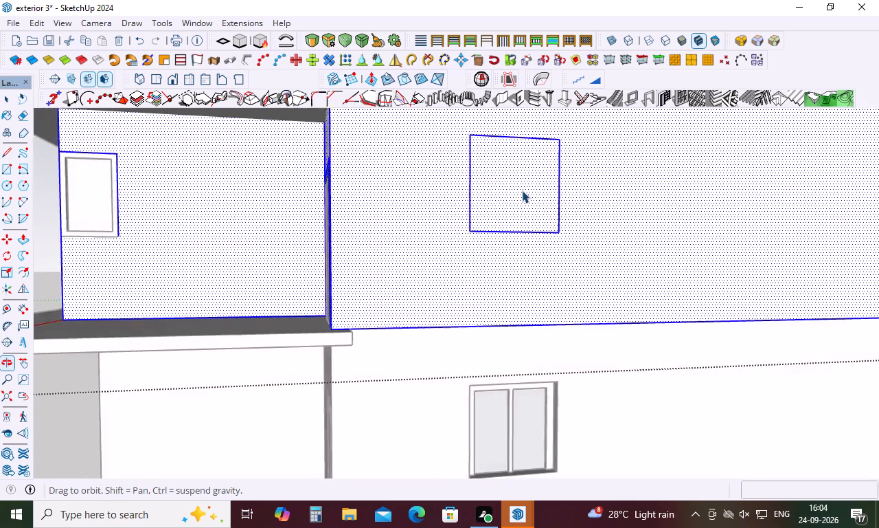
scroll(522, 190, down, 9)
click(650, 374)
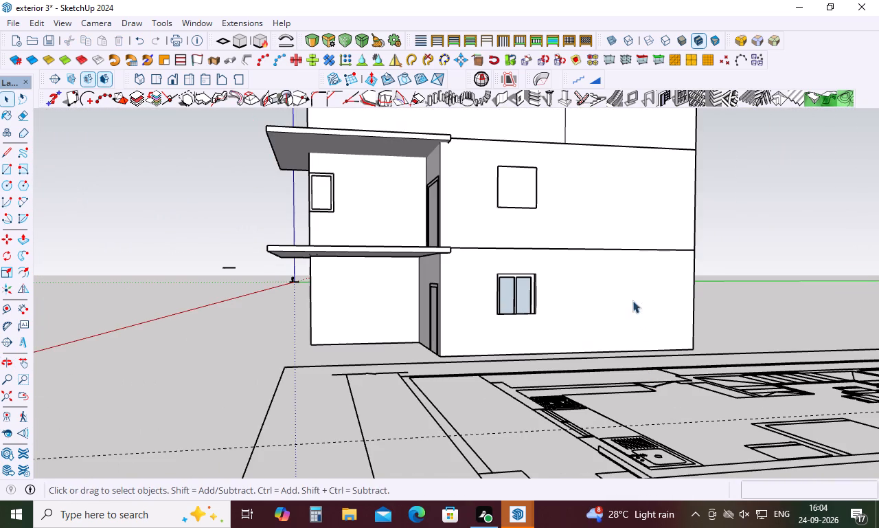
double_click(527, 189)
scroll(526, 186, up, 9)
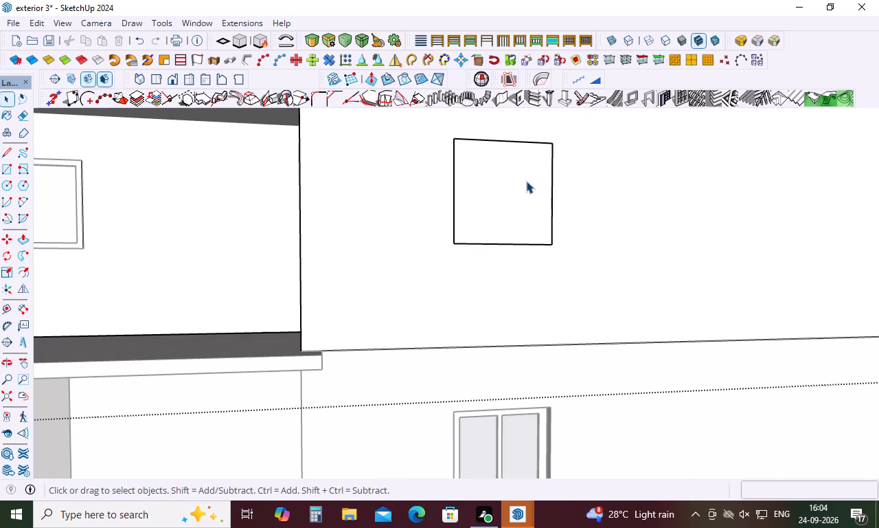
click(525, 181)
scroll(525, 183, down, 13)
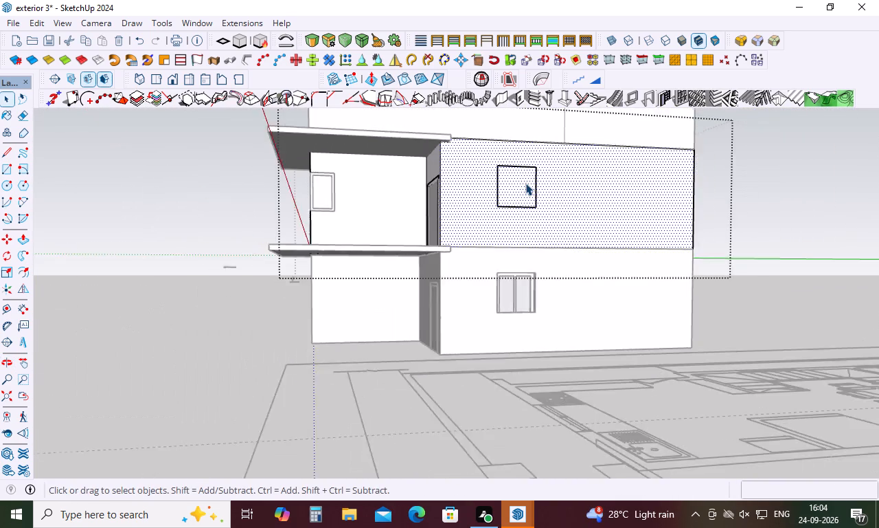
scroll(525, 183, down, 5)
middle_drag(525, 183, 619, 370)
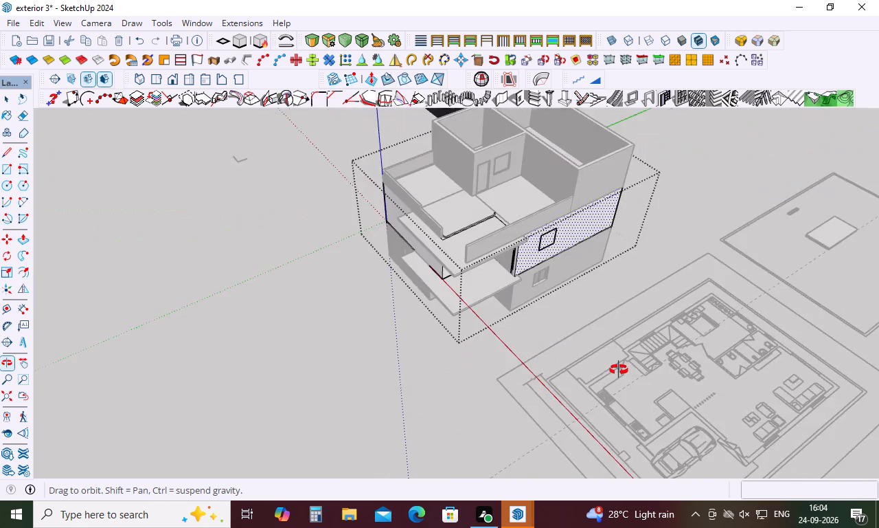
middle_drag(619, 370, 529, 355)
click(735, 293)
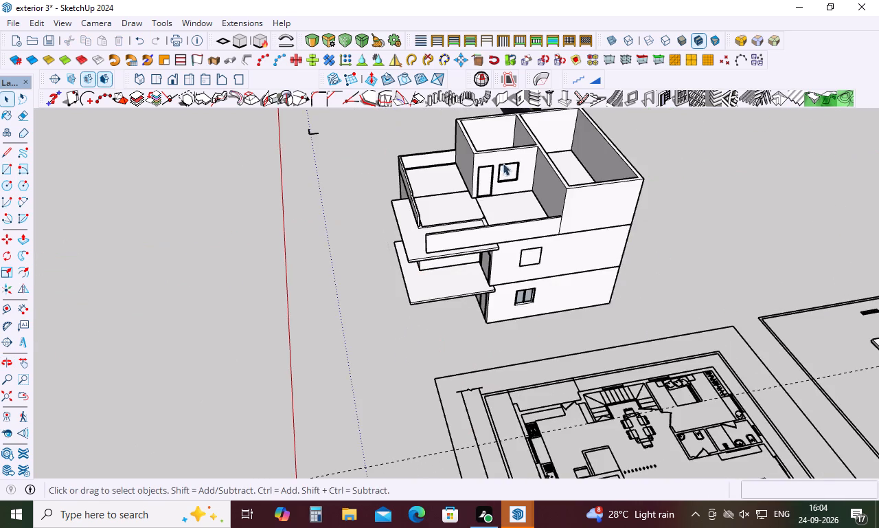
Check again whether the first-floor side wall's square window outline can be selected separately from the wall face around it.
scroll(498, 159, up, 10)
middle_drag(523, 179, 455, 166)
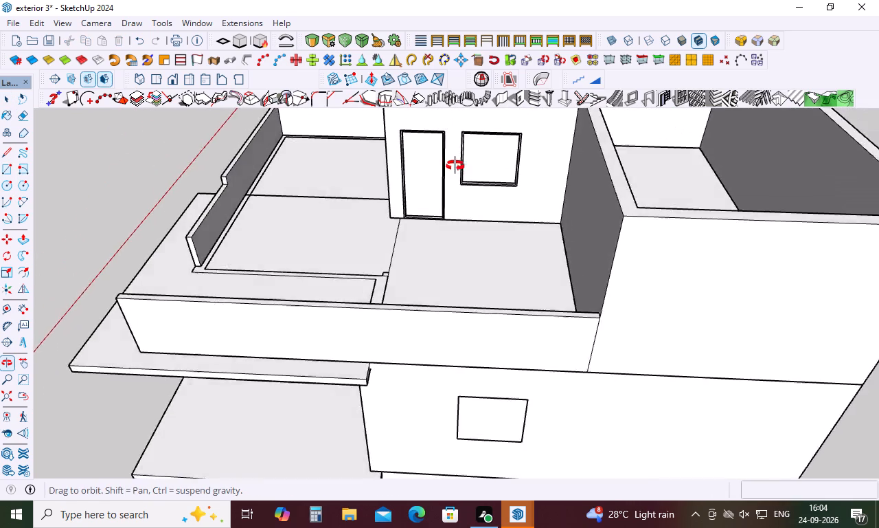
middle_drag(455, 166, 448, 181)
scroll(459, 163, up, 5)
scroll(461, 161, down, 10)
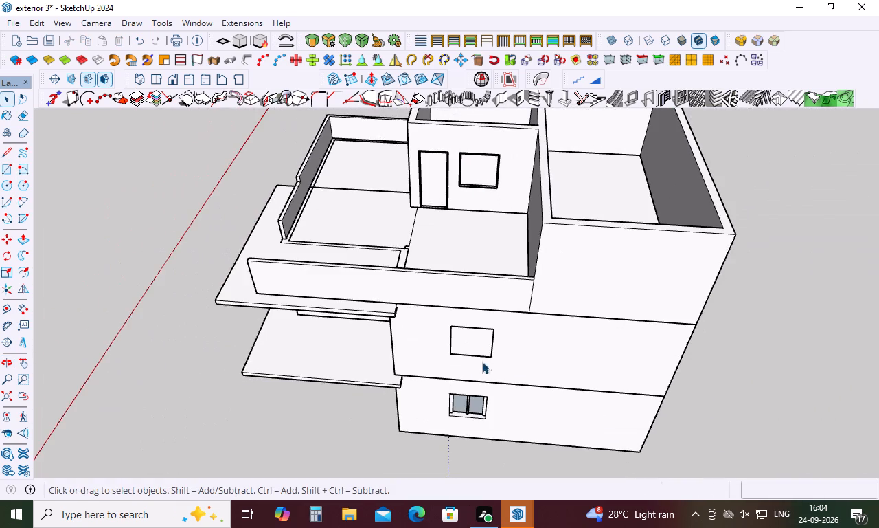
scroll(467, 380, up, 3)
middle_drag(477, 342, 506, 256)
scroll(497, 233, up, 5)
click(503, 232)
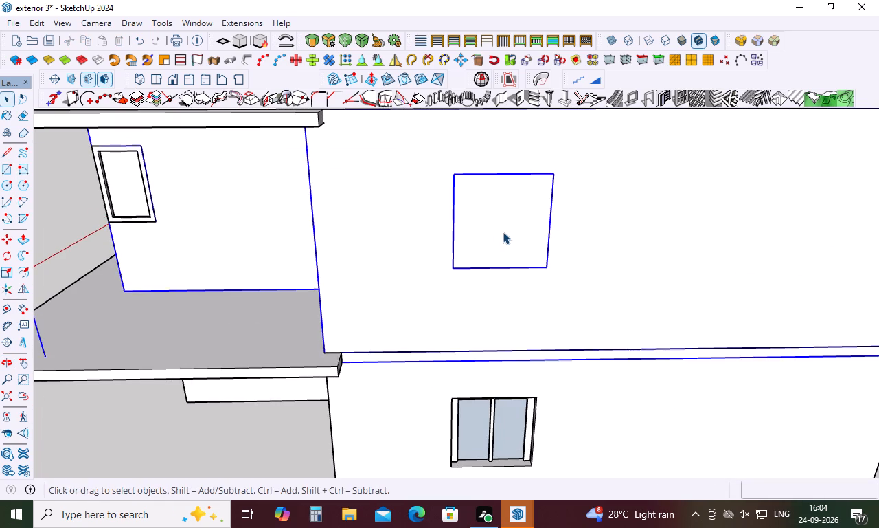
double_click(503, 232)
click(503, 232)
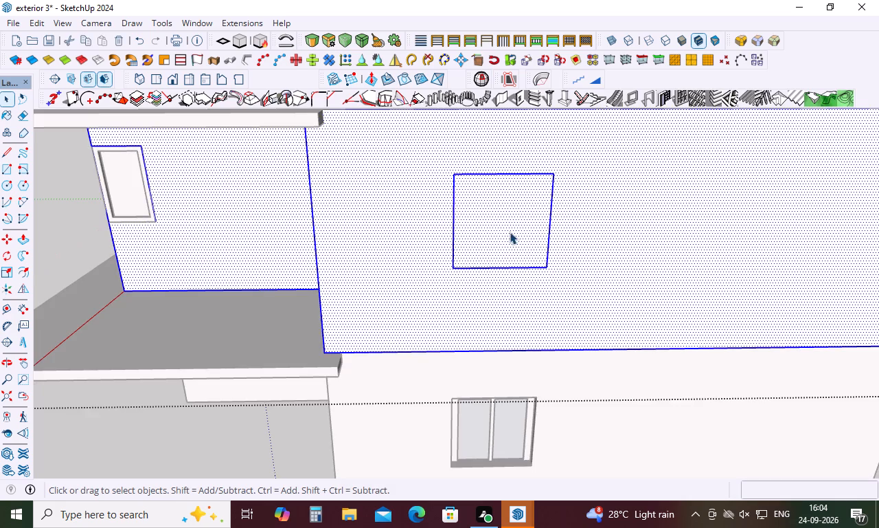
click(511, 232)
triple_click(511, 232)
scroll(511, 232, down, 9)
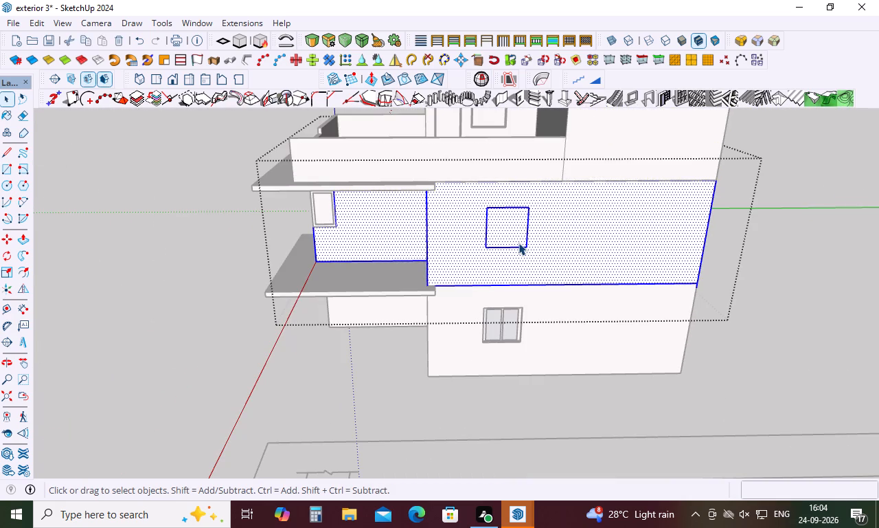
click(446, 397)
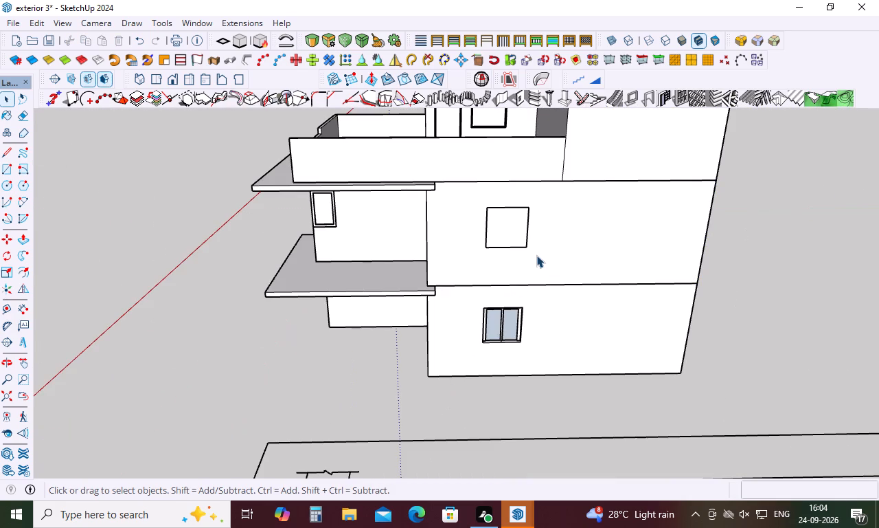
Erase the four edges of the square window outline on the first-floor side wall, inside the walls group.
double_click(536, 255)
scroll(486, 248, up, 5)
key(e)
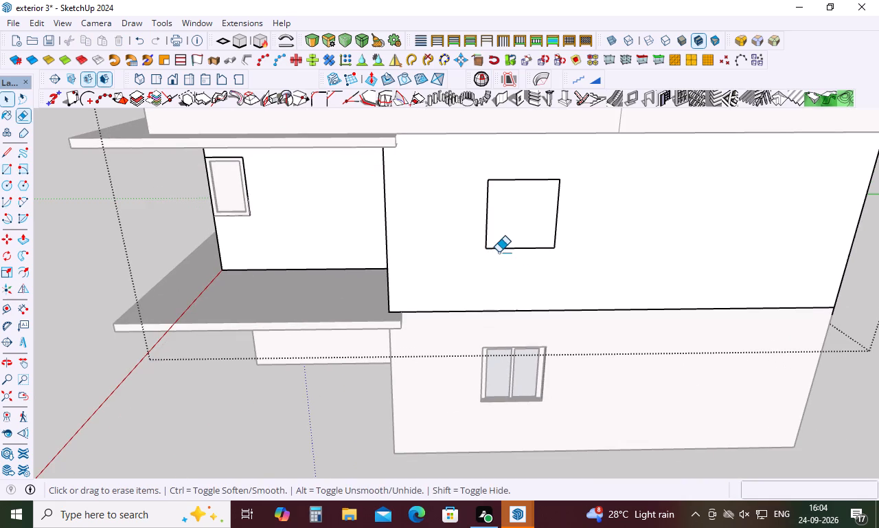
click(488, 213)
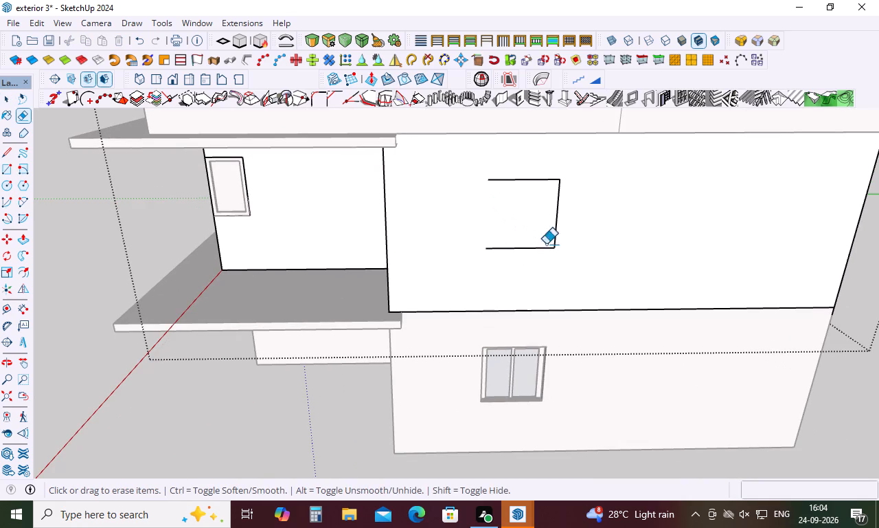
key(l)
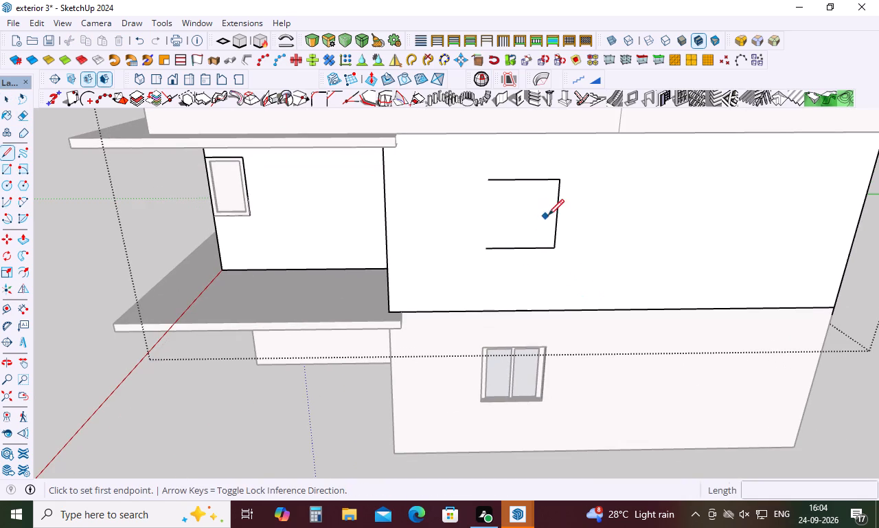
key(space)
key(e)
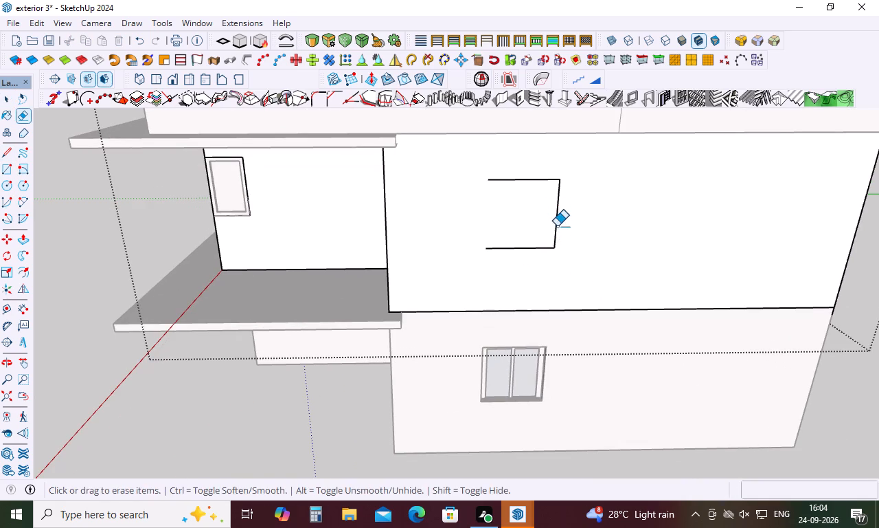
click(559, 216)
click(549, 181)
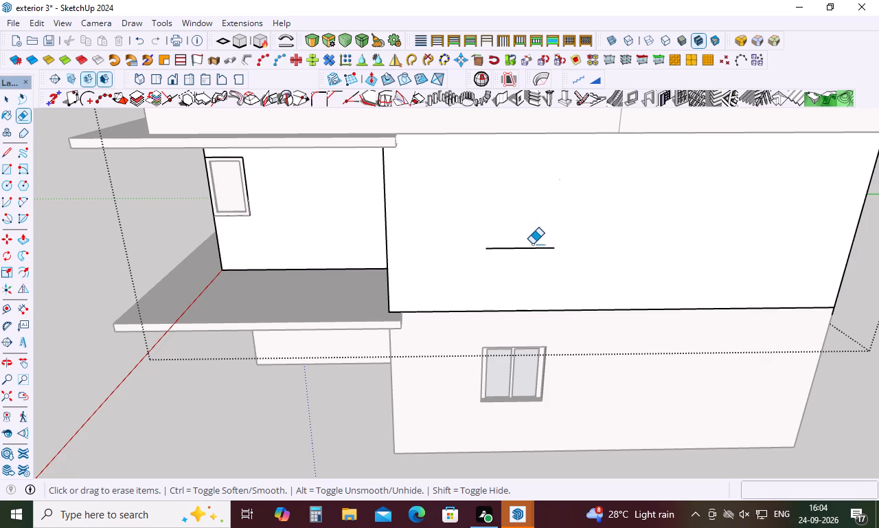
click(532, 245)
drag(532, 245, 531, 254)
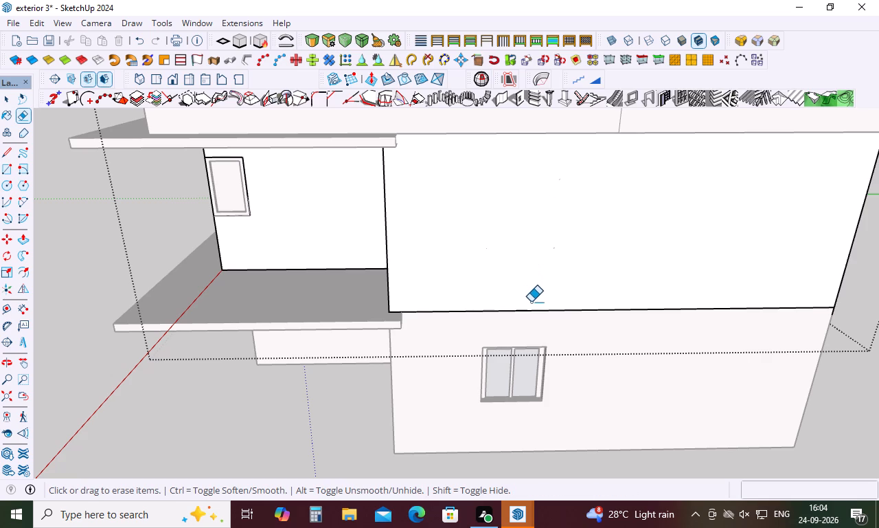
key(space)
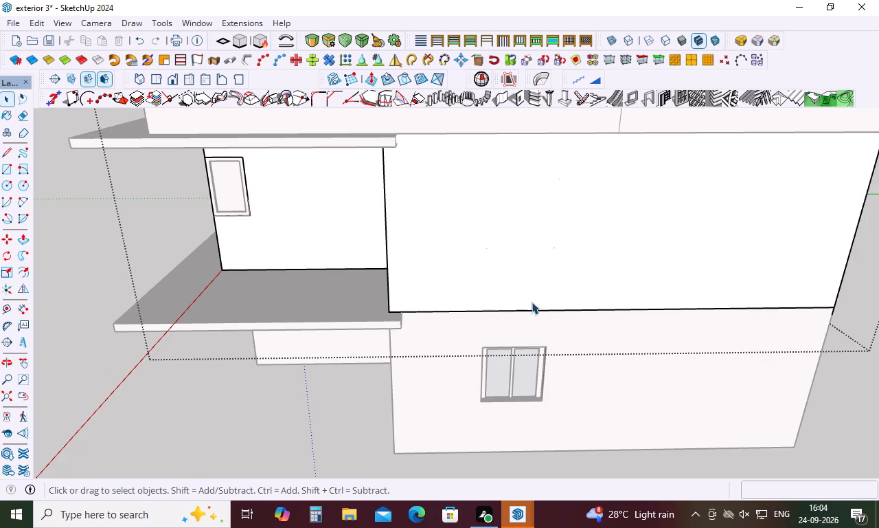
key(r)
key(e)
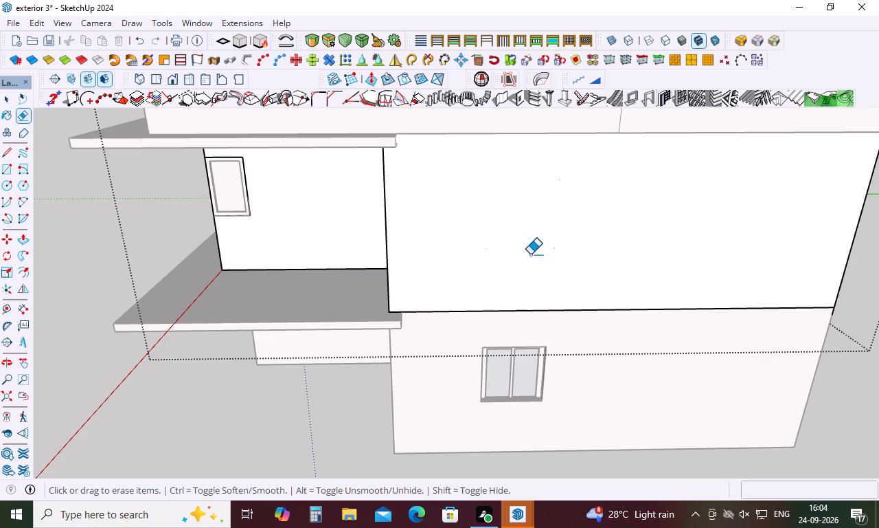
Create a 4' by 4' wall opening in the first-floor side wall, starting from the erased outline's lower corner, and exit the walls group.
scroll(530, 254, down, 5)
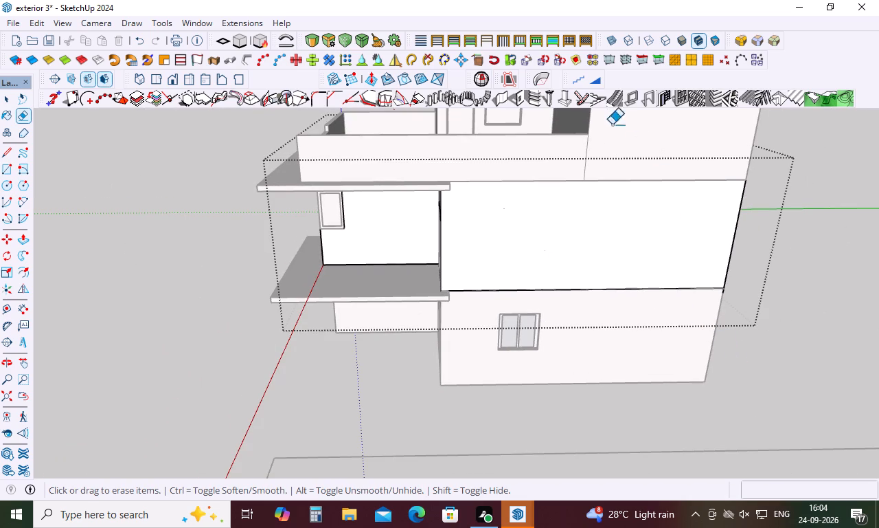
click(518, 104)
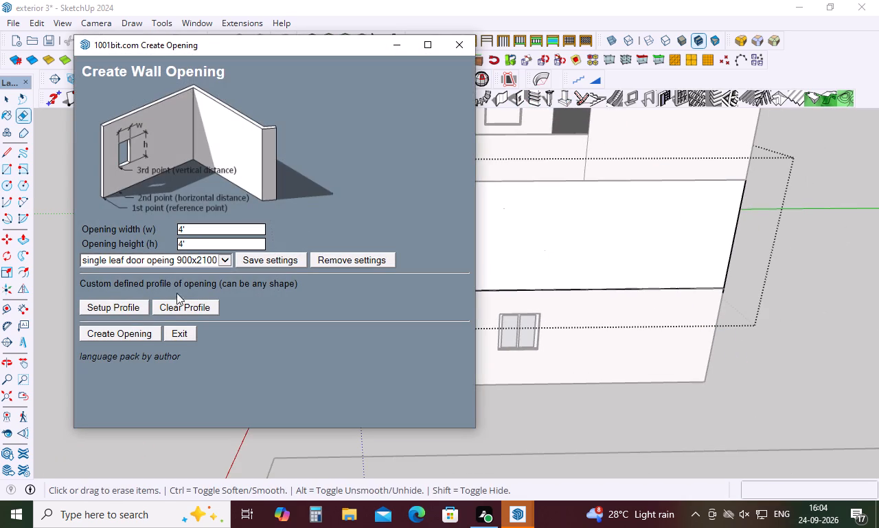
click(124, 338)
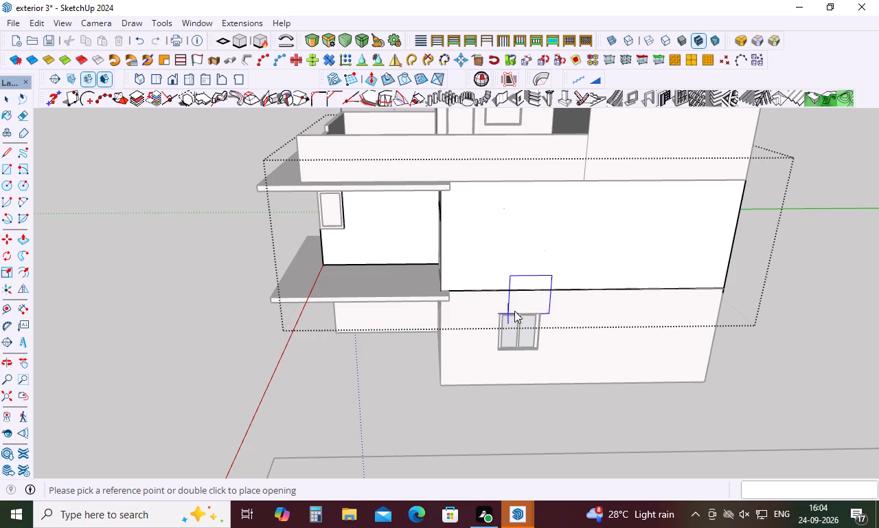
double_click(501, 253)
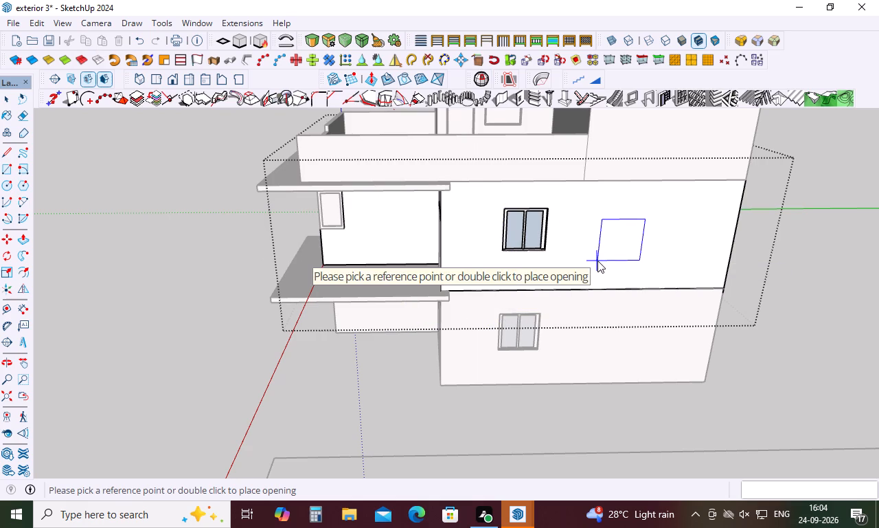
key(space)
scroll(538, 227, down, 4)
middle_drag(545, 236, 590, 252)
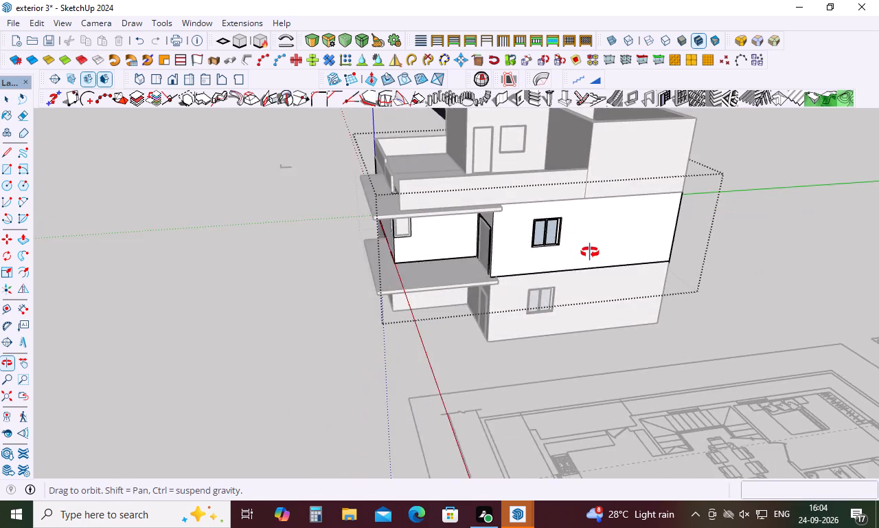
middle_drag(590, 252, 554, 208)
scroll(517, 203, up, 15)
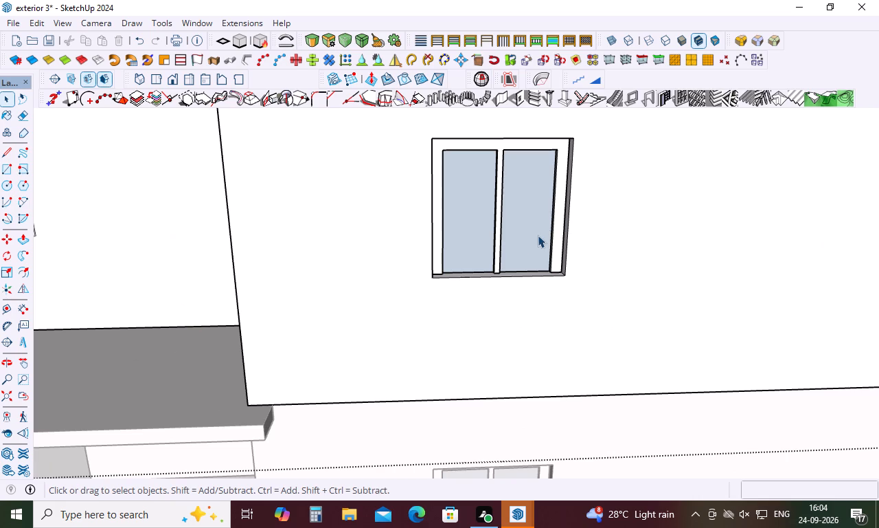
click(536, 235)
scroll(536, 229, down, 15)
click(535, 386)
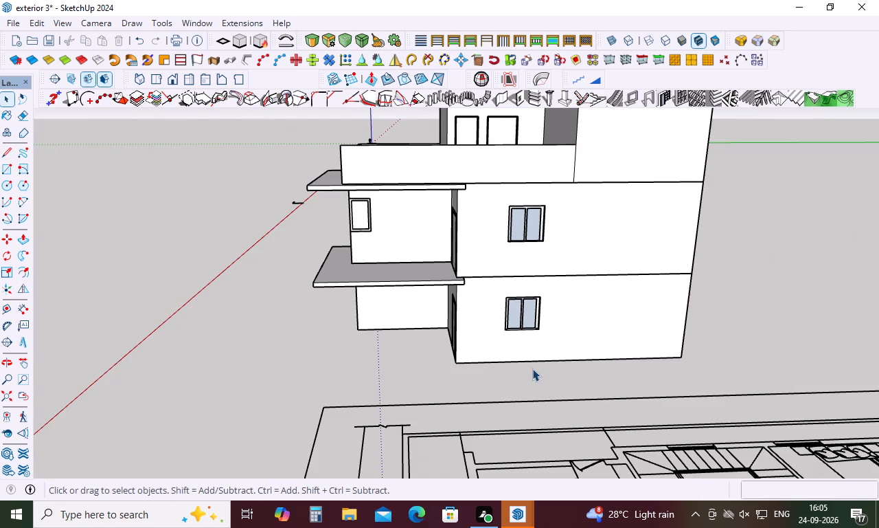
Examine the house front, including the first-floor corner window, balcony slabs and doors, from several angles beside the reference render.
middle_drag(532, 368, 756, 386)
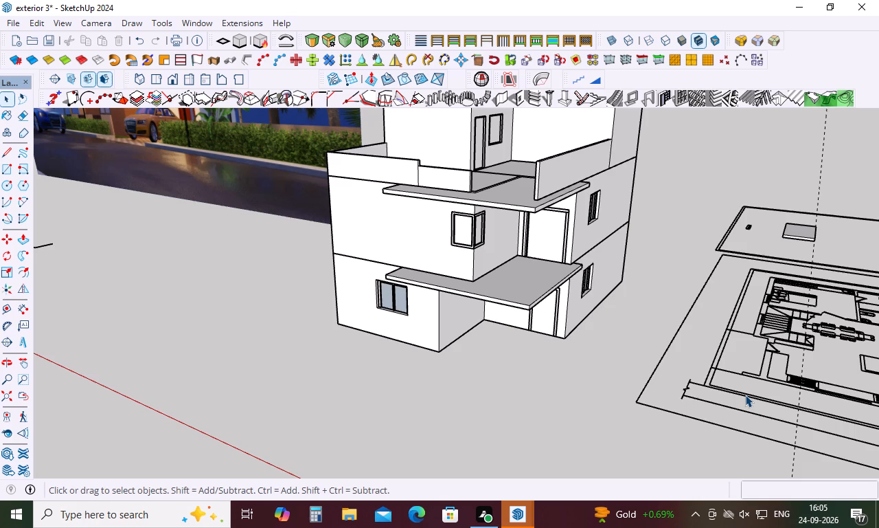
scroll(396, 357, down, 4)
scroll(433, 263, up, 5)
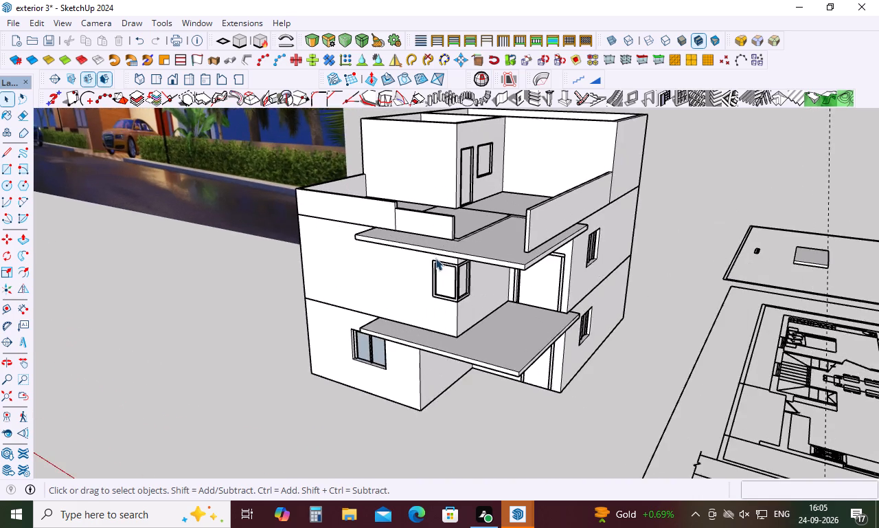
scroll(450, 266, up, 15)
scroll(448, 283, up, 6)
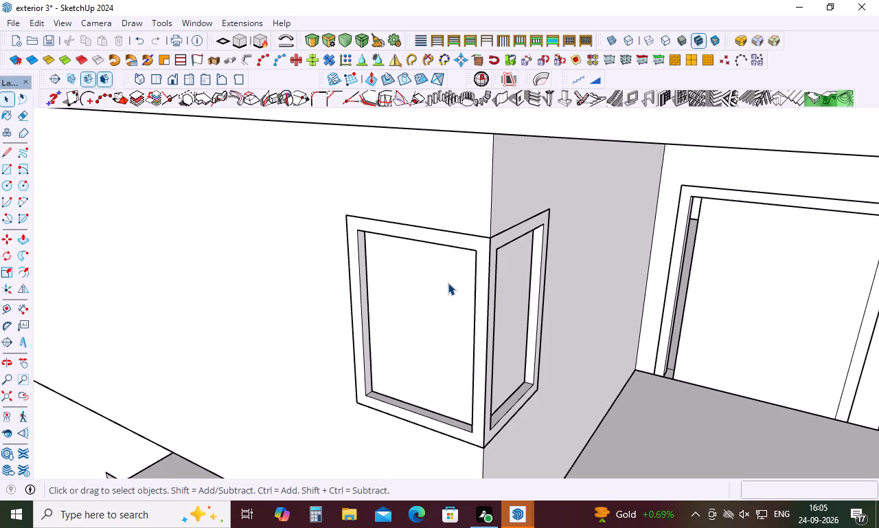
scroll(448, 283, down, 16)
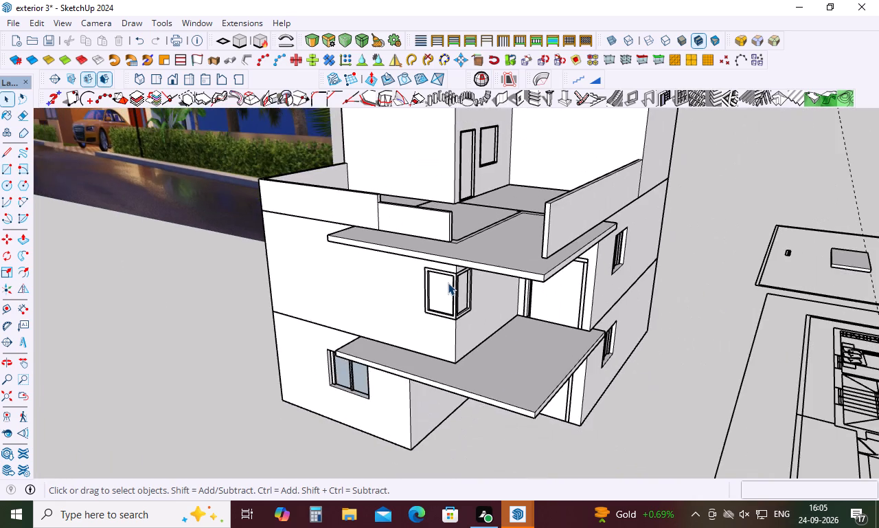
scroll(448, 283, down, 5)
scroll(559, 354, up, 4)
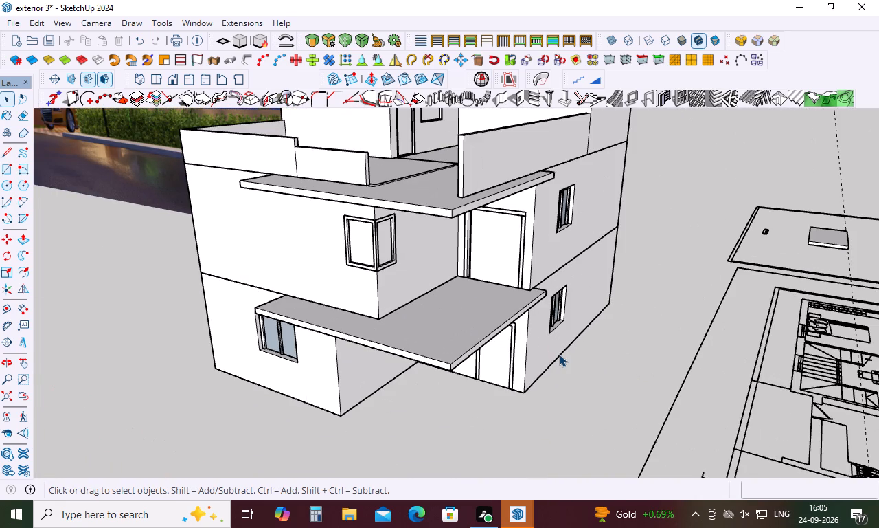
scroll(525, 321, down, 4)
middle_drag(525, 316, 524, 261)
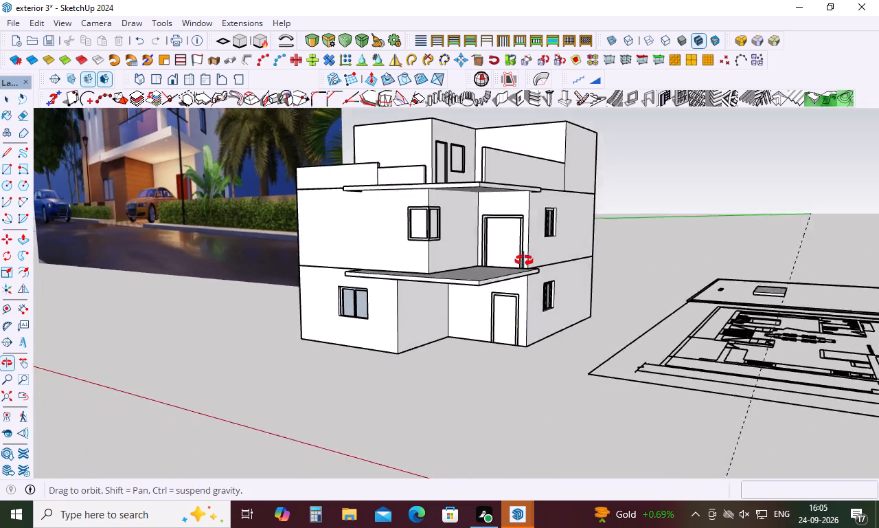
middle_drag(524, 261, 524, 244)
scroll(518, 239, up, 14)
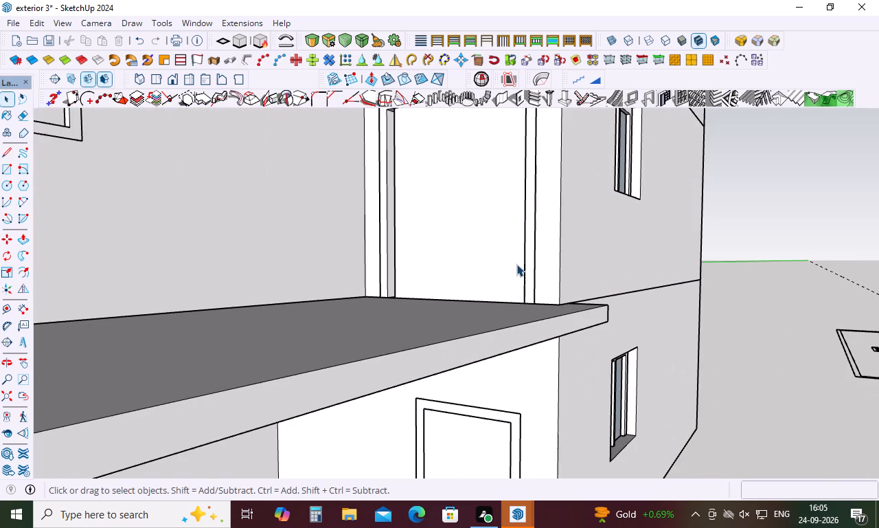
scroll(536, 319, up, 5)
middle_drag(536, 317, 535, 337)
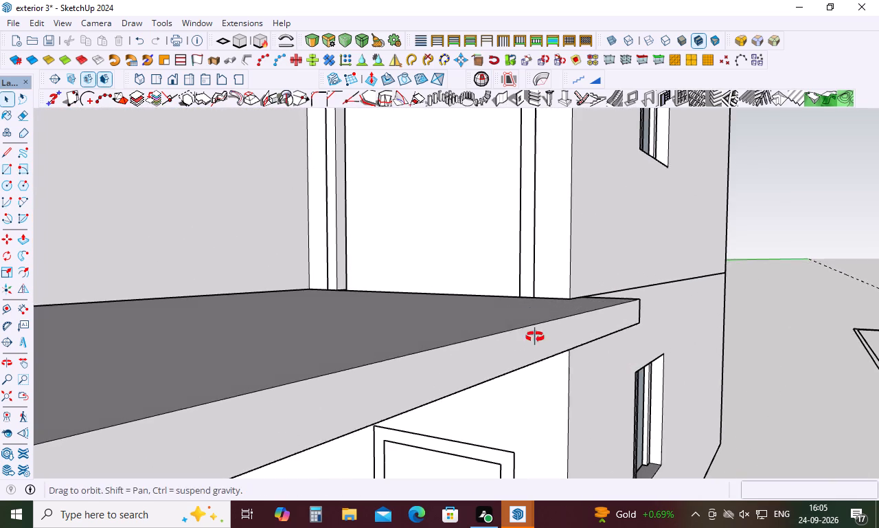
middle_drag(535, 337, 532, 350)
scroll(532, 305, down, 15)
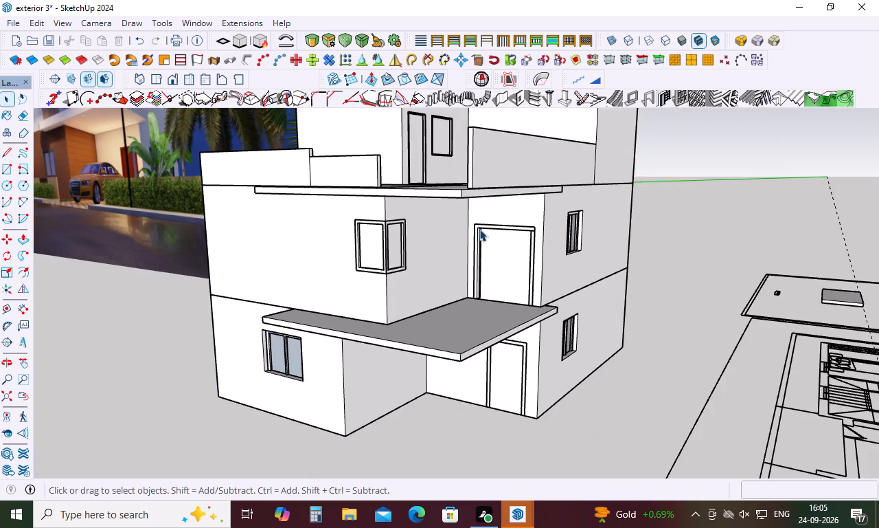
scroll(475, 225, up, 5)
scroll(502, 216, down, 9)
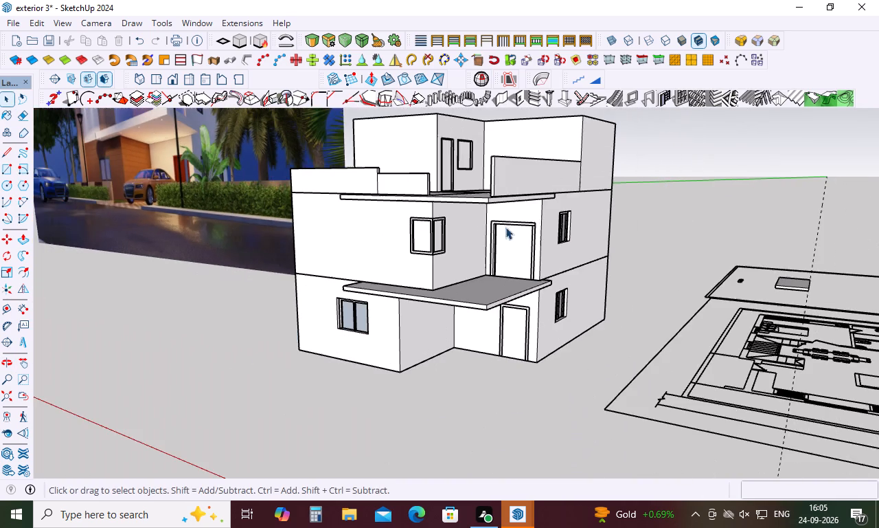
middle_drag(510, 298, 505, 294)
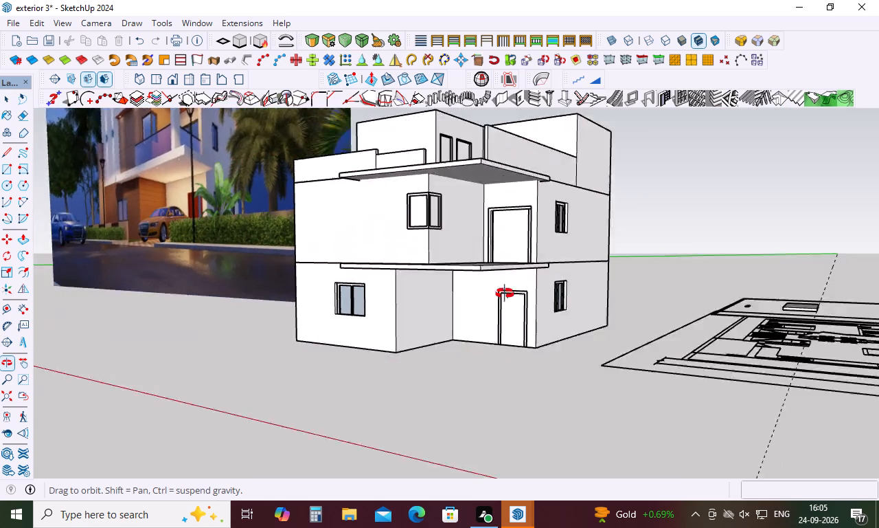
middle_drag(505, 294, 501, 234)
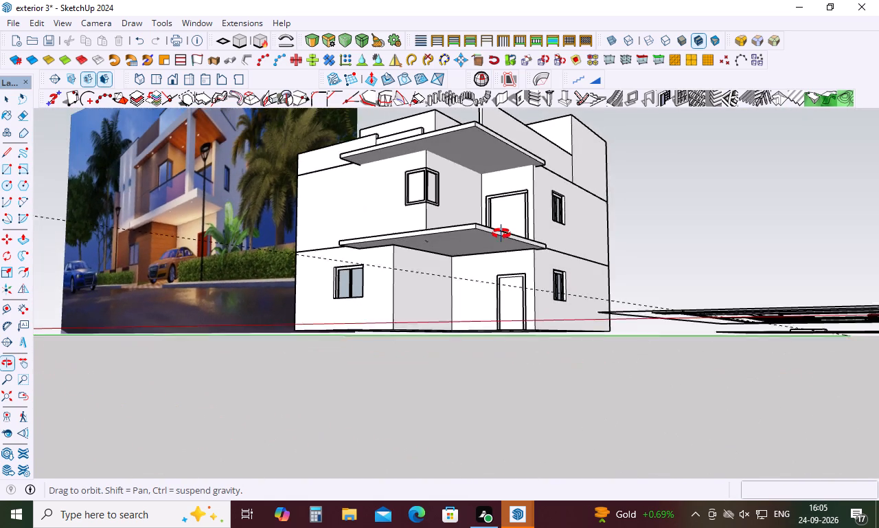
middle_drag(501, 234, 490, 295)
scroll(490, 295, down, 4)
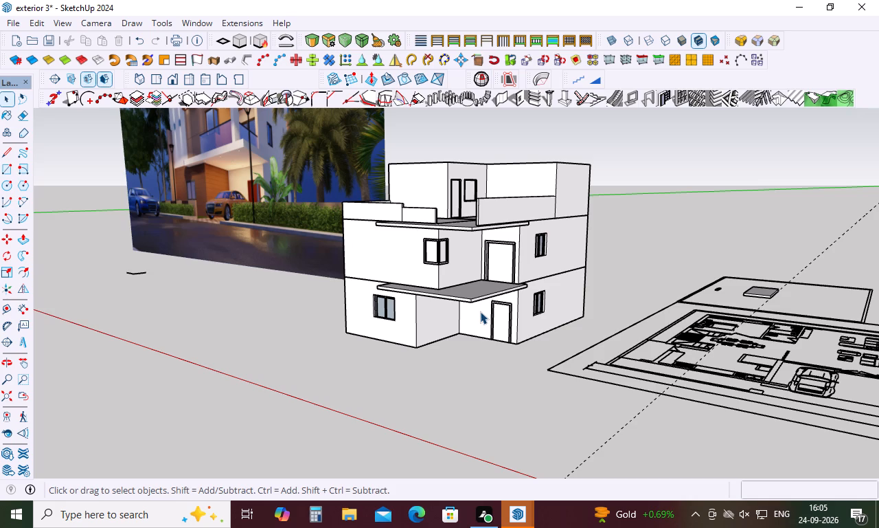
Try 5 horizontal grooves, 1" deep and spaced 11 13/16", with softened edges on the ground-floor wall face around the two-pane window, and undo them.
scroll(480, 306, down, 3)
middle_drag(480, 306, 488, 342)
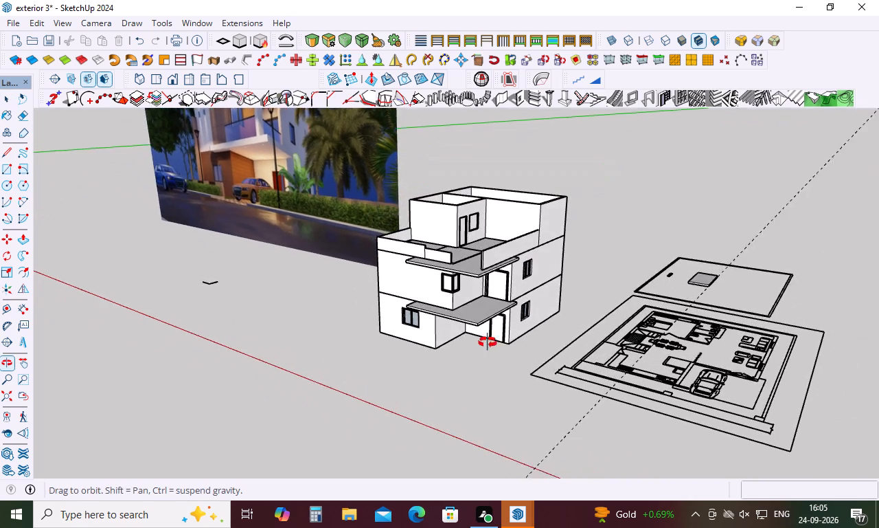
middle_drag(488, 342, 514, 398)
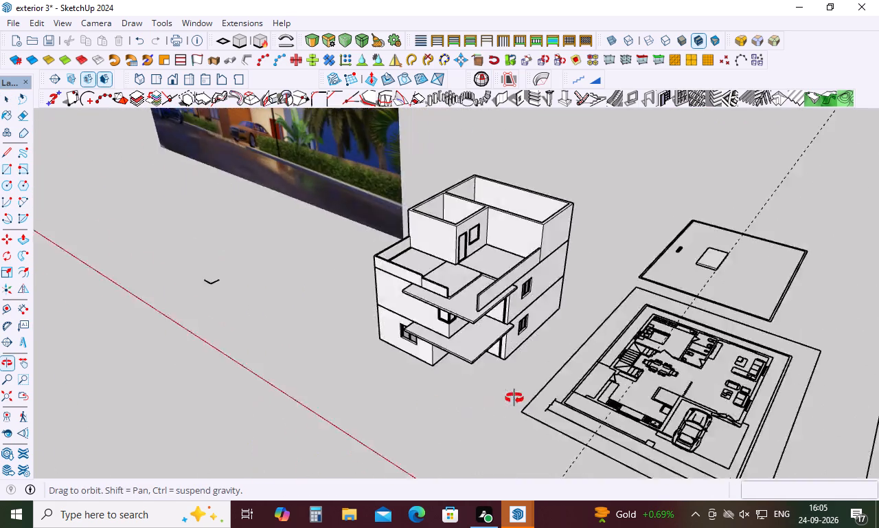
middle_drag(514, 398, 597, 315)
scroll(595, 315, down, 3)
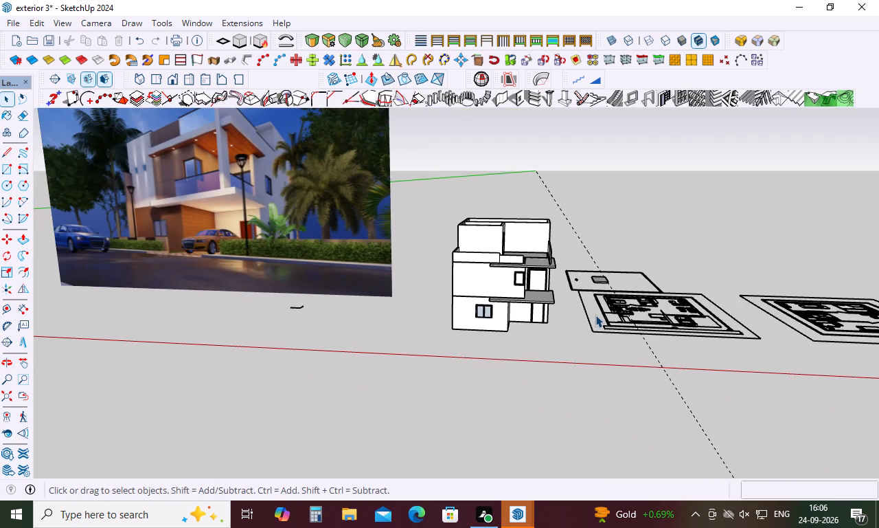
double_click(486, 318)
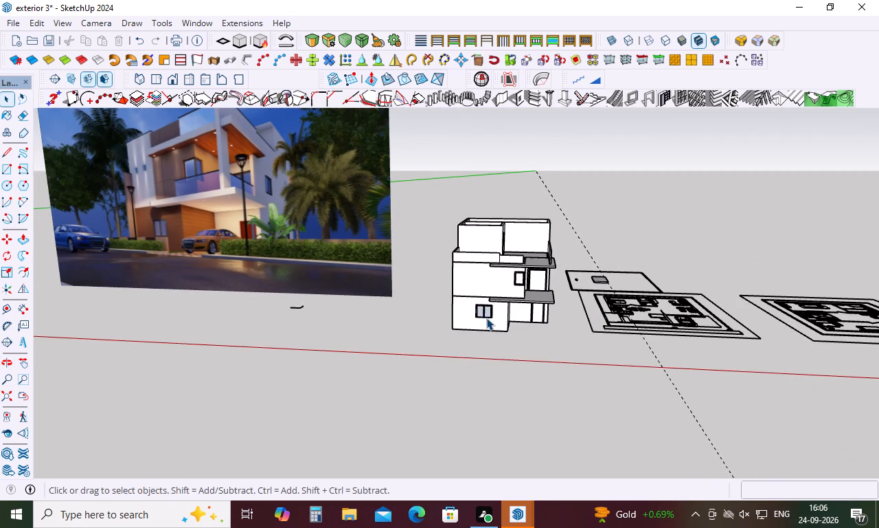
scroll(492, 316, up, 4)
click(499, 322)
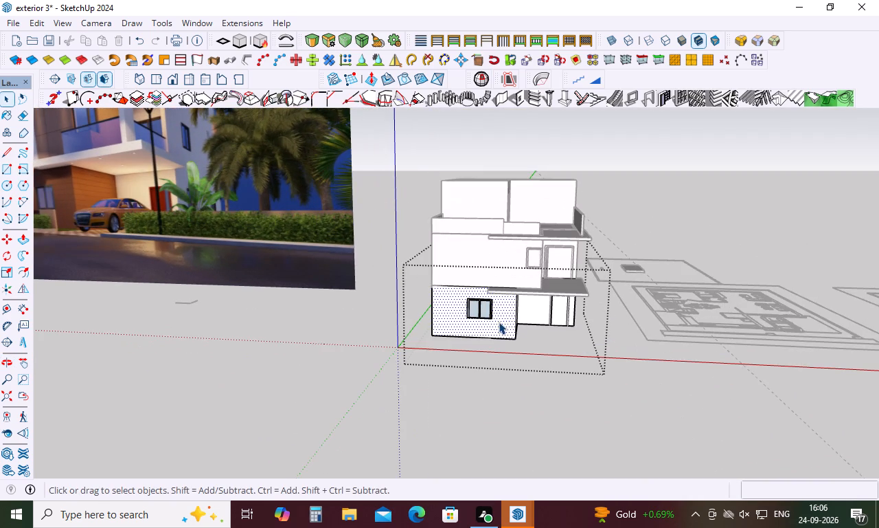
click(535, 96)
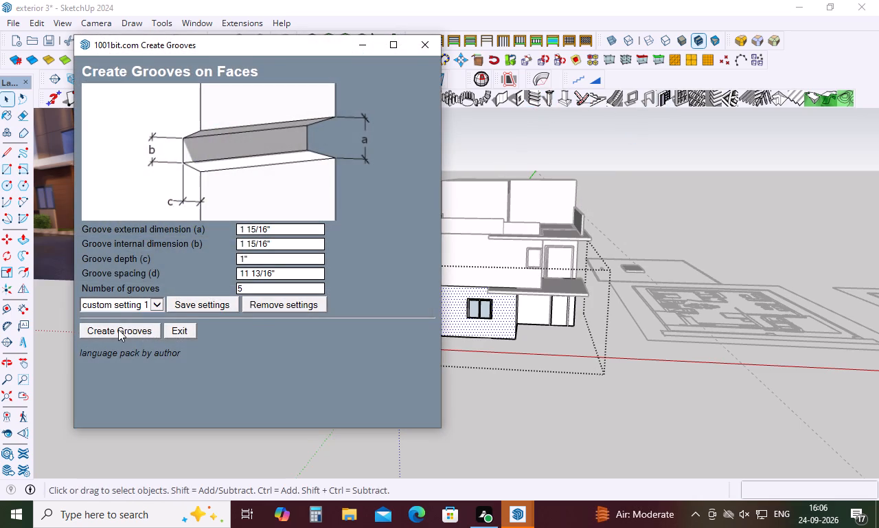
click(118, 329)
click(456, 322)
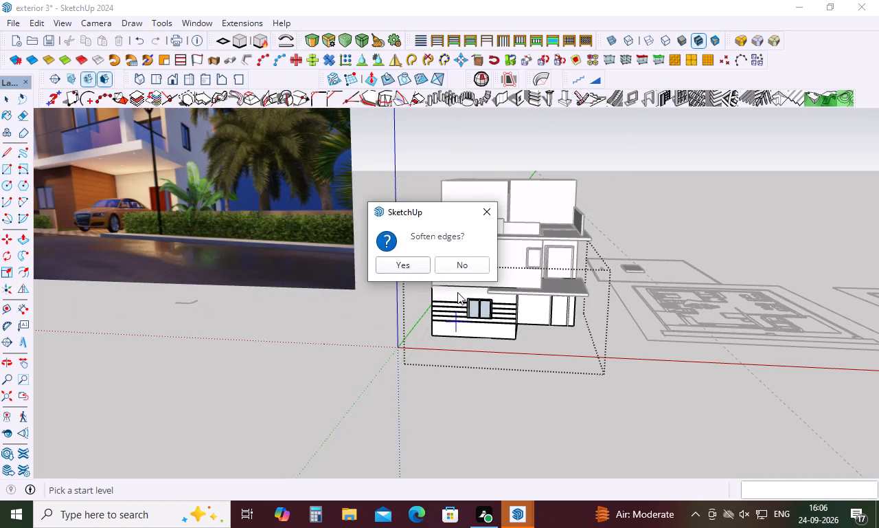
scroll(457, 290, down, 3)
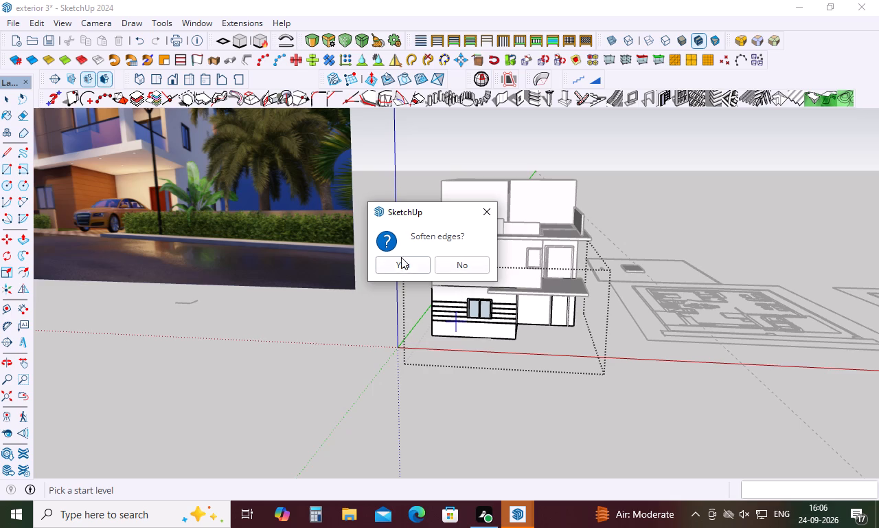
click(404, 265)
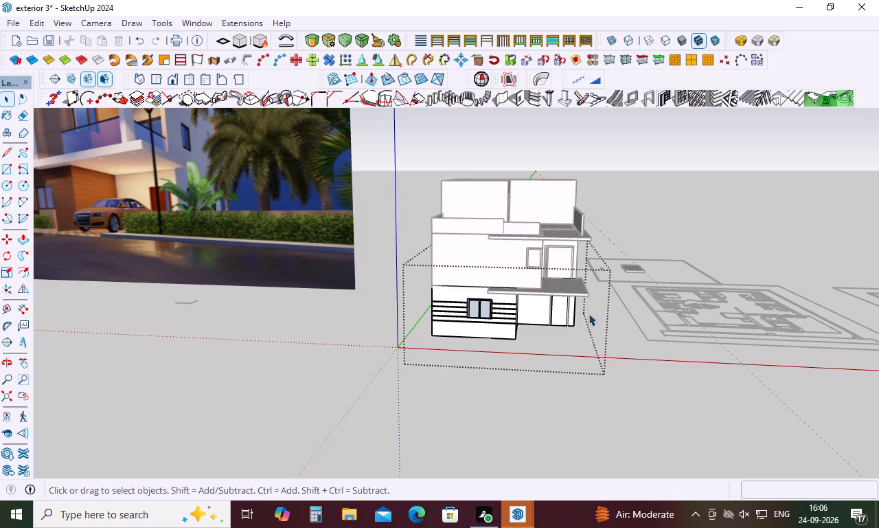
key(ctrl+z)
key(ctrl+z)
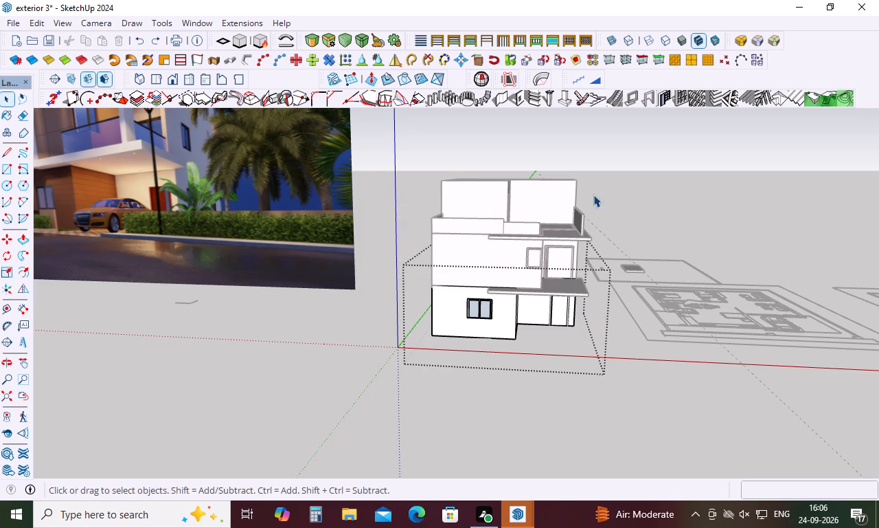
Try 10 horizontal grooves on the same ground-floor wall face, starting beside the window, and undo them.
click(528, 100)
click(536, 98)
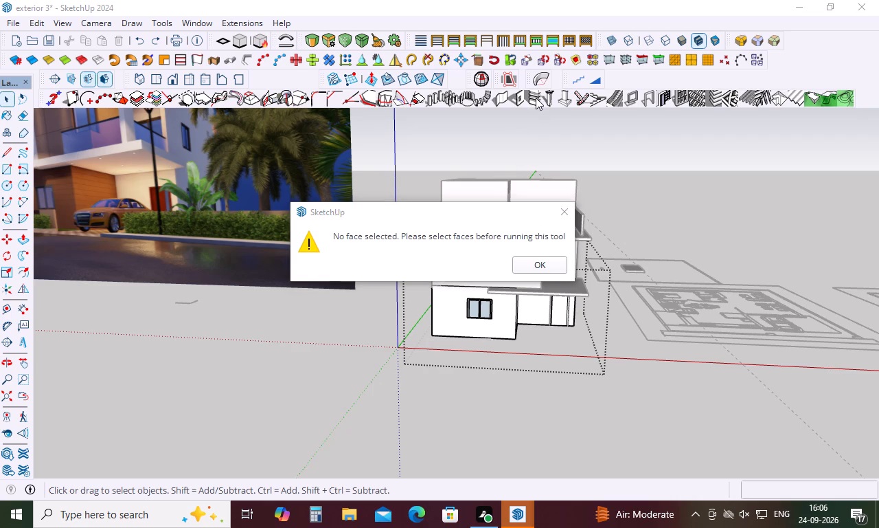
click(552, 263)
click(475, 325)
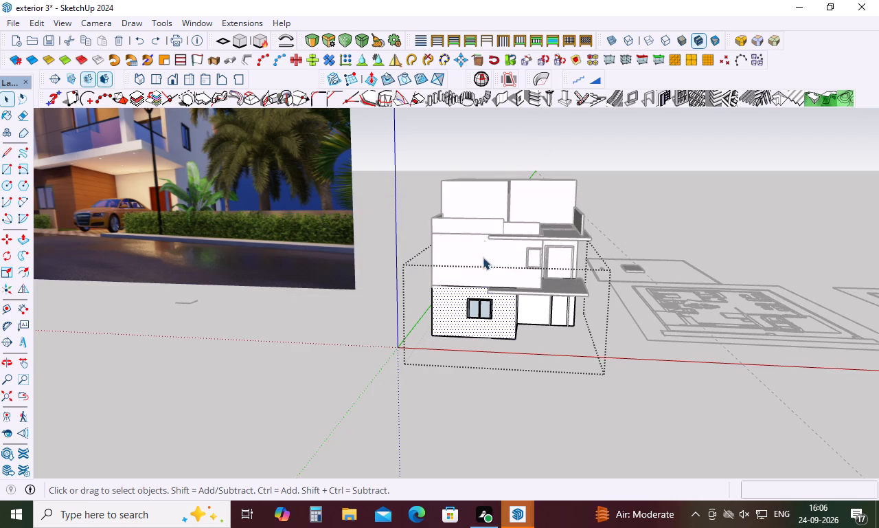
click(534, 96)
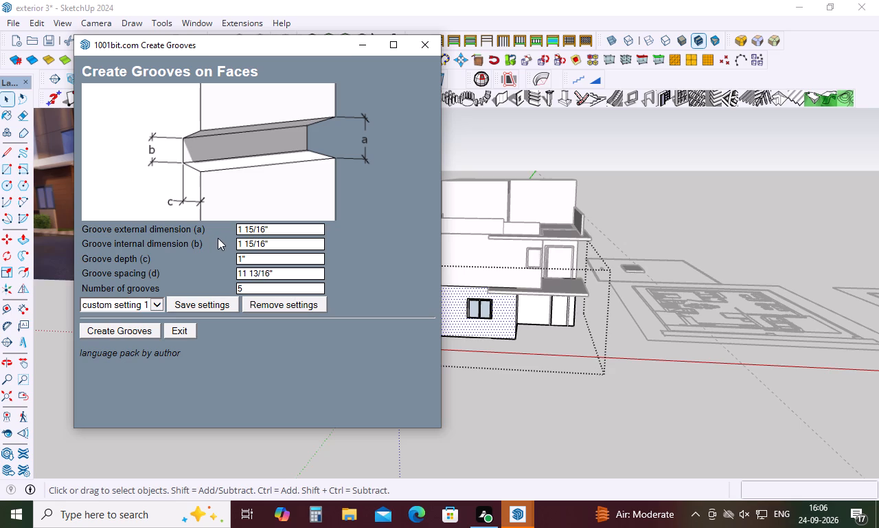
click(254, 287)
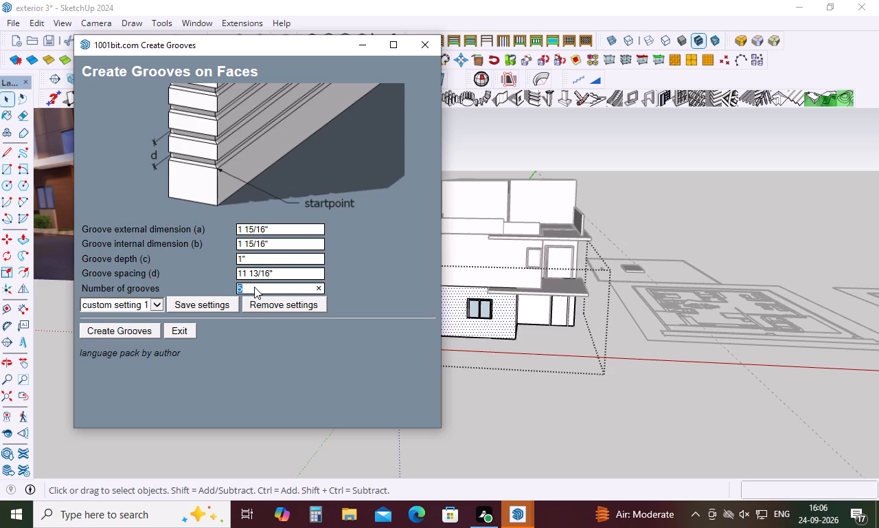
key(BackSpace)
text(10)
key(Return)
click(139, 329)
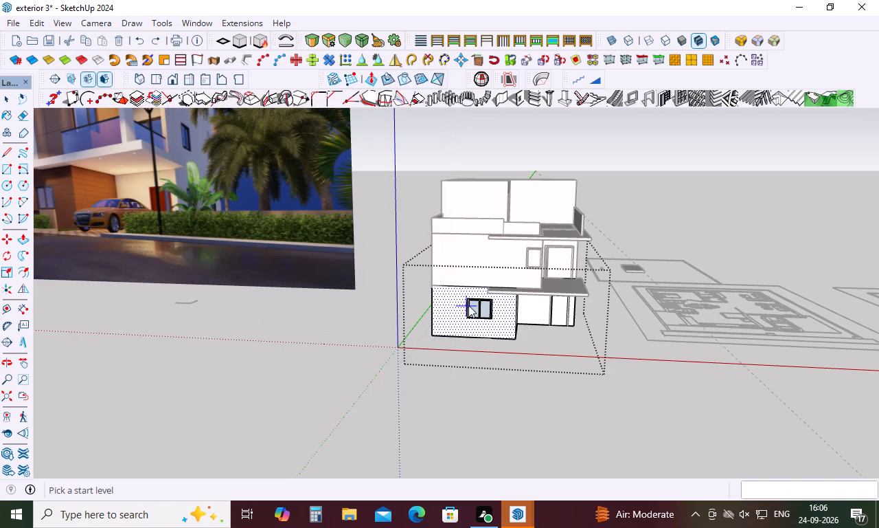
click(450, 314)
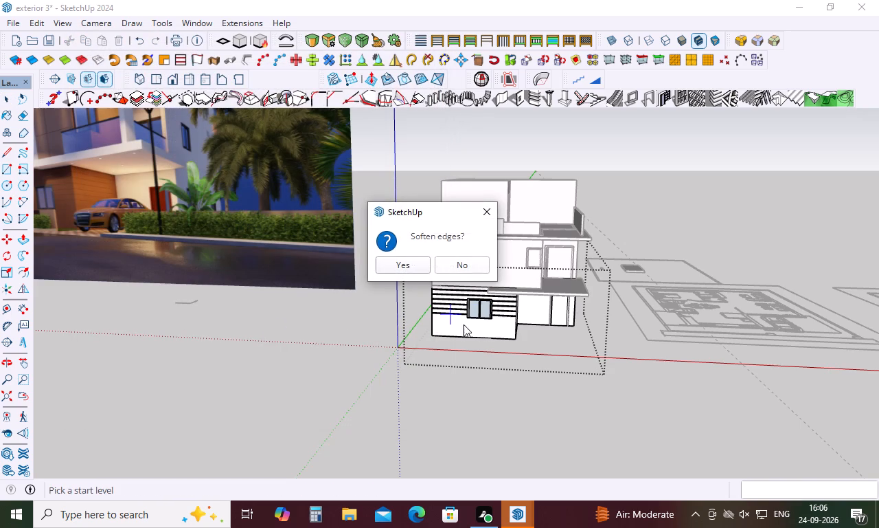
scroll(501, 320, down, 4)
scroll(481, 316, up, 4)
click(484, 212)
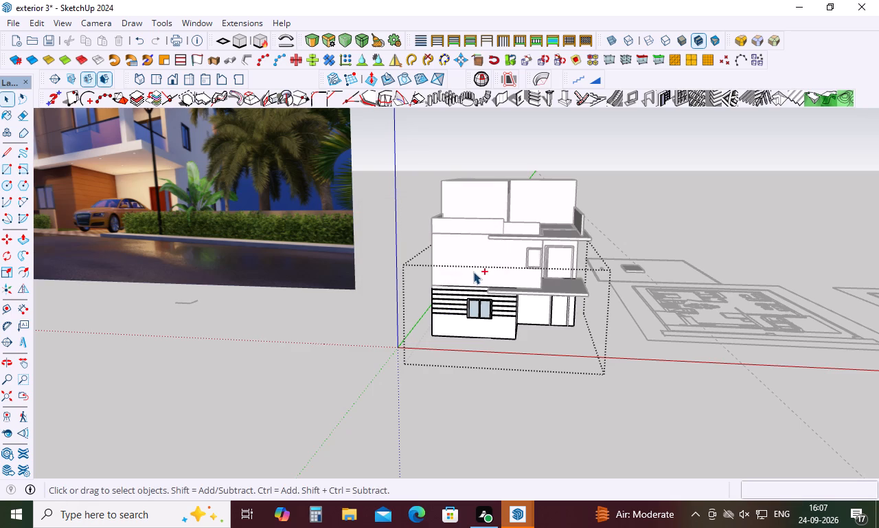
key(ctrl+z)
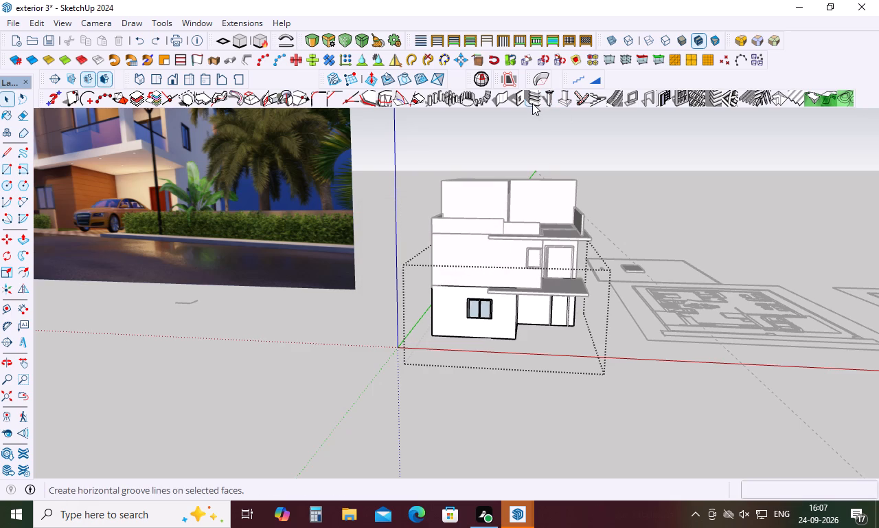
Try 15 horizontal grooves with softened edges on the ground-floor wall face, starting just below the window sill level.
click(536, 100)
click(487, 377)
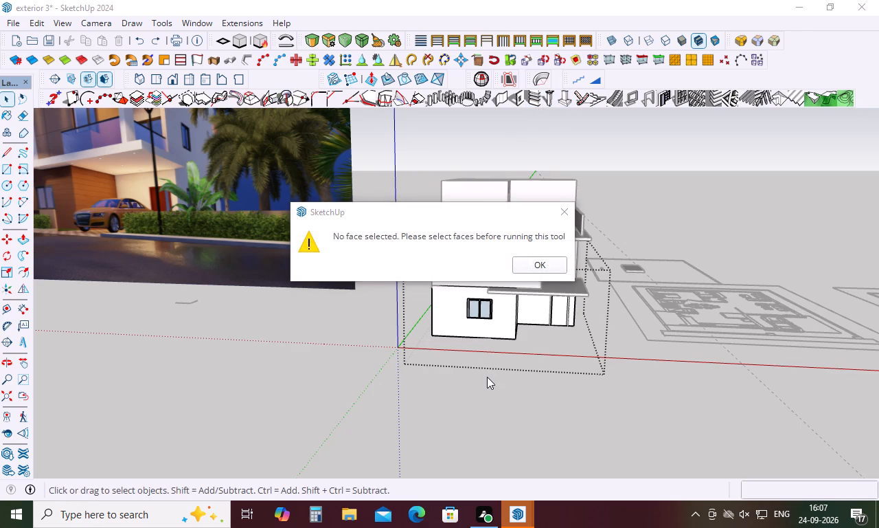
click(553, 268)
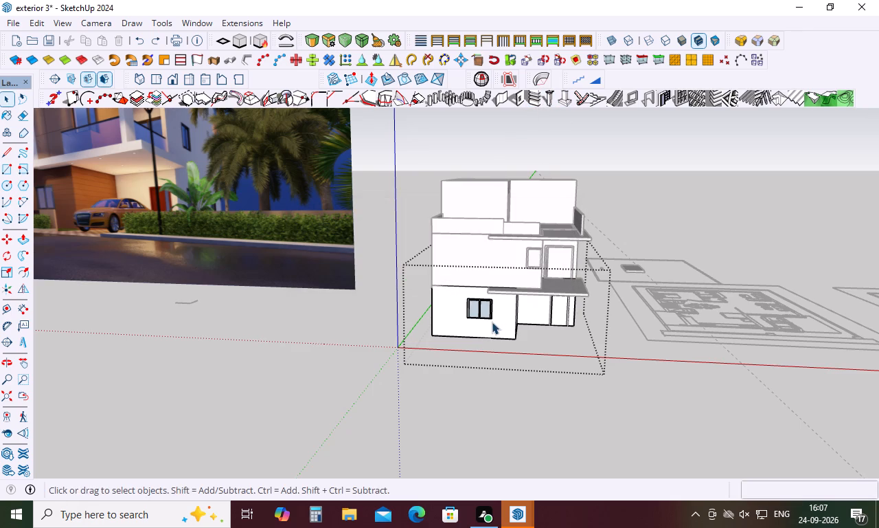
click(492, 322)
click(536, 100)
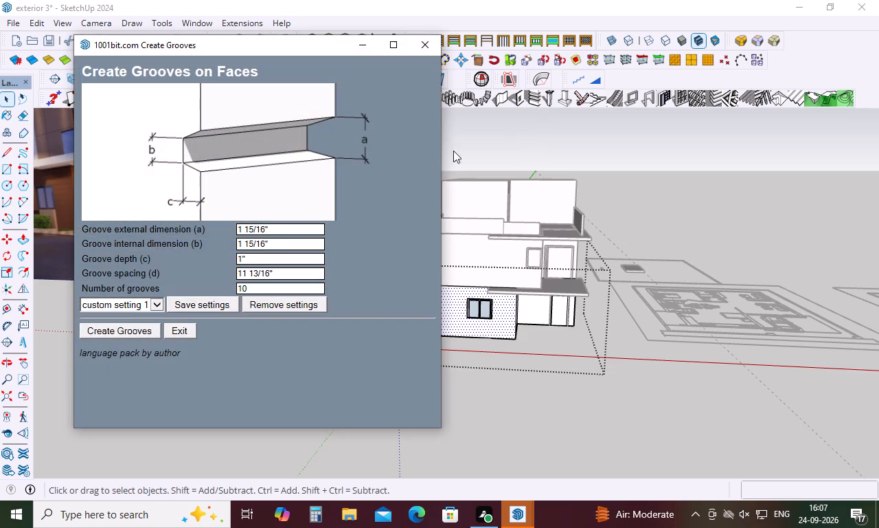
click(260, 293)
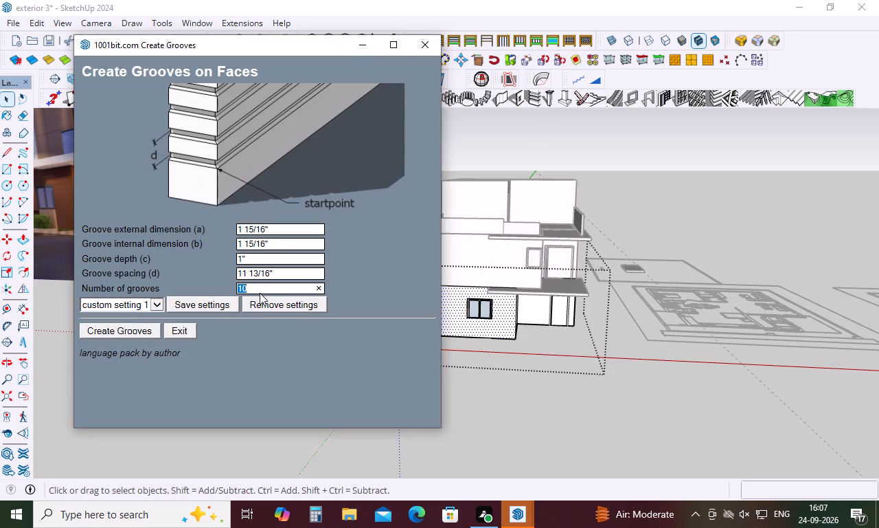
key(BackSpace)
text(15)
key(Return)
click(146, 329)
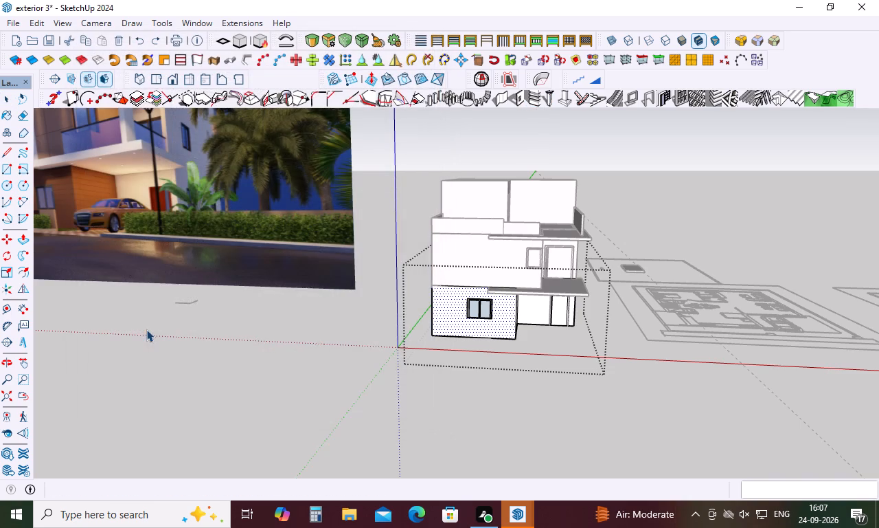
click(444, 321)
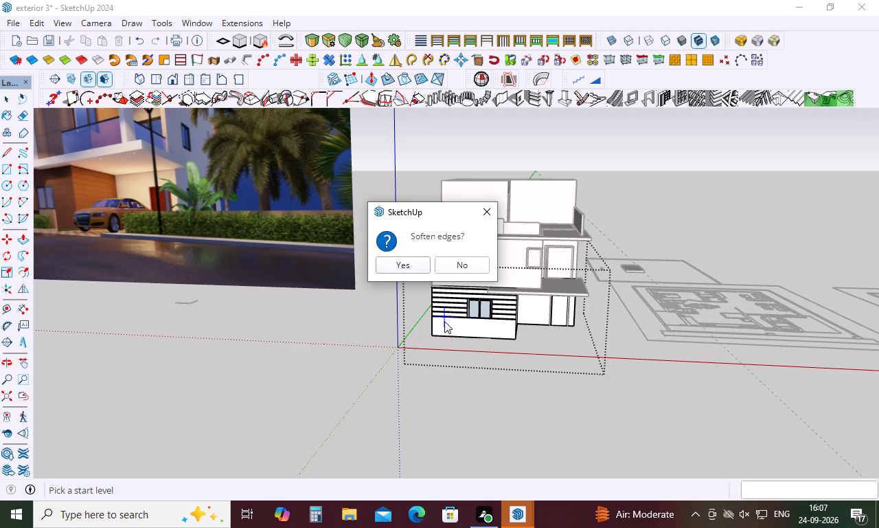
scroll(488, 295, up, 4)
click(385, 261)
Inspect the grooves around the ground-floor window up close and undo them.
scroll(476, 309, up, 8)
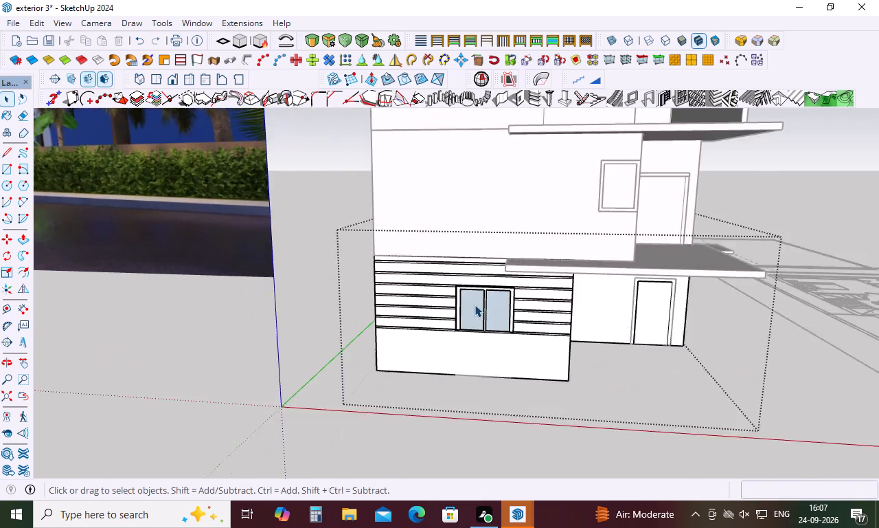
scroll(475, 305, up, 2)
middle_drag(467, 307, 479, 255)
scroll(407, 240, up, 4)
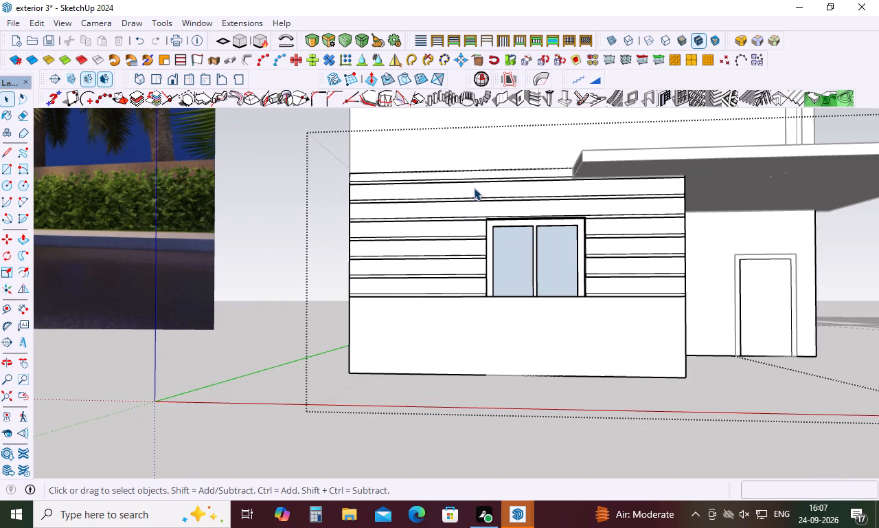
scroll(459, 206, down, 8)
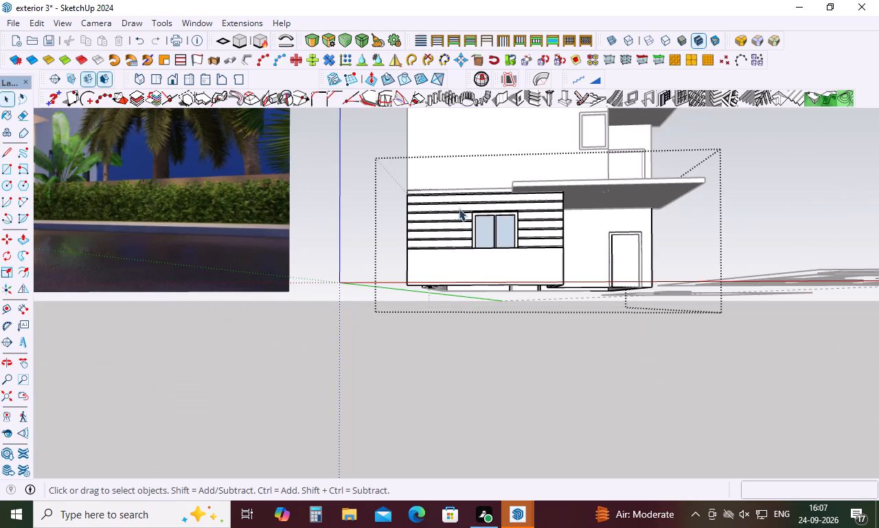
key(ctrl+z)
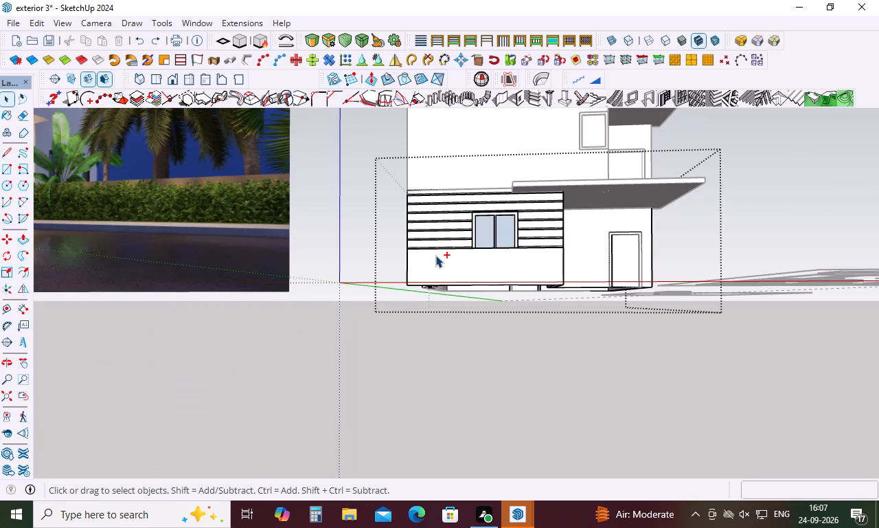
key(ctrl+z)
Create 15 horizontal grooves, 2" deep, with softened edges on the ground-floor front wall face, starting from its bottom edge.
scroll(435, 255, down, 4)
click(434, 267)
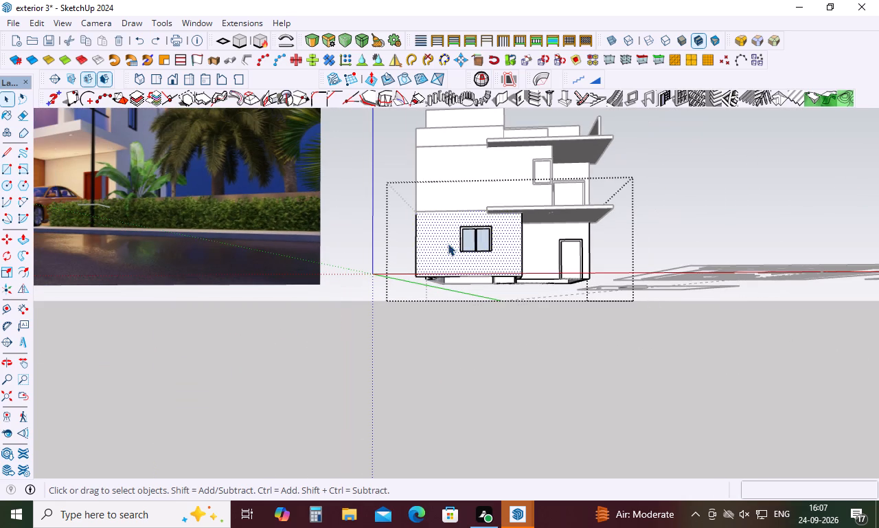
scroll(448, 243, down, 3)
middle_drag(448, 245, 444, 306)
click(534, 98)
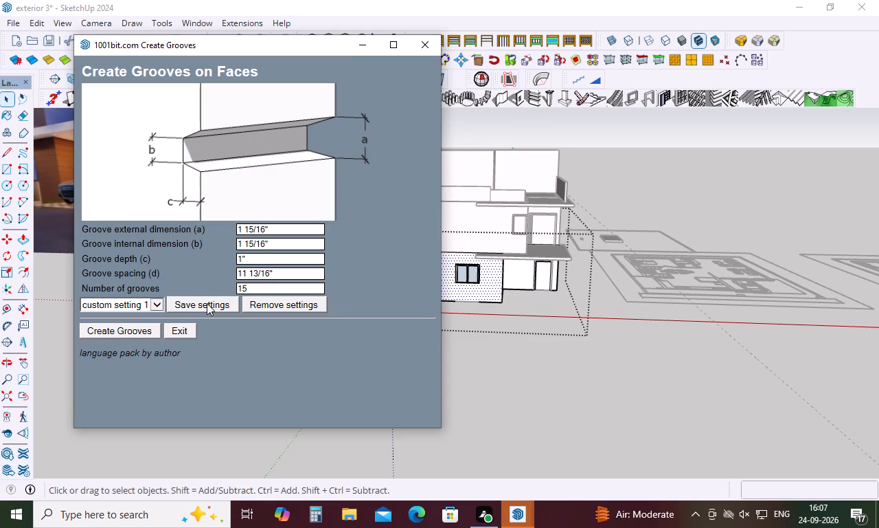
click(293, 275)
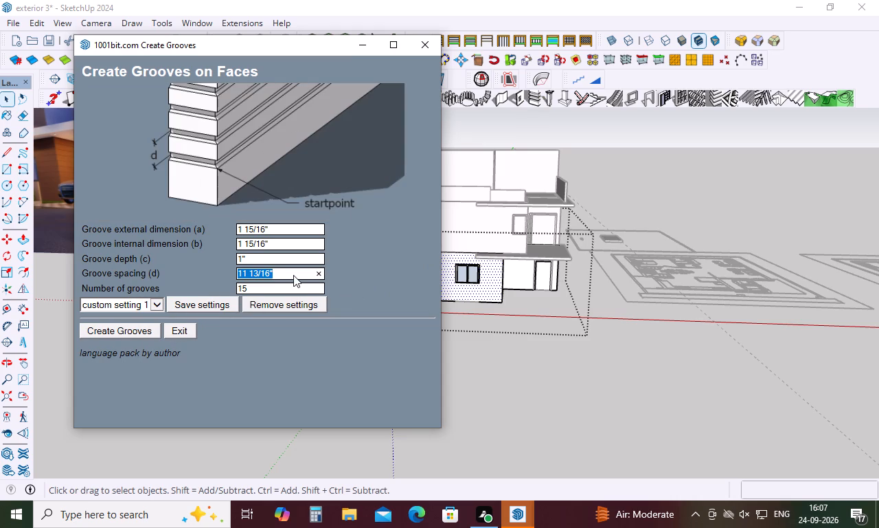
click(264, 261)
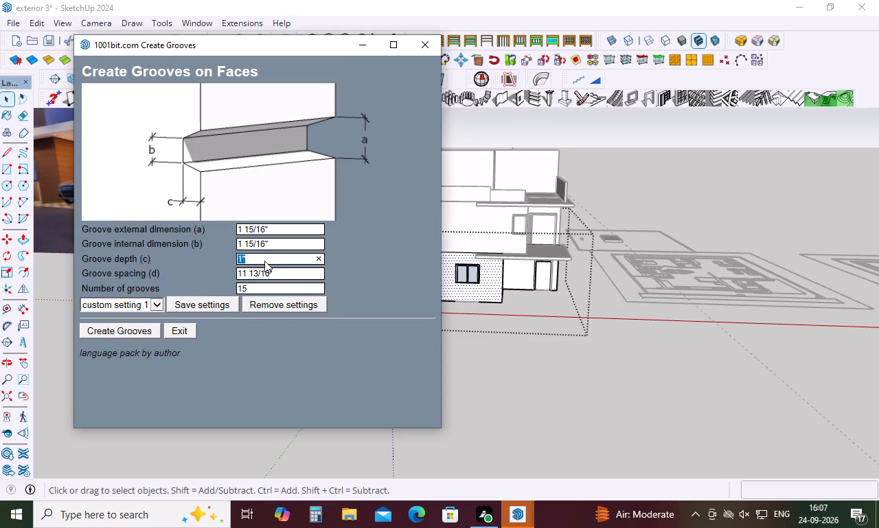
click(275, 276)
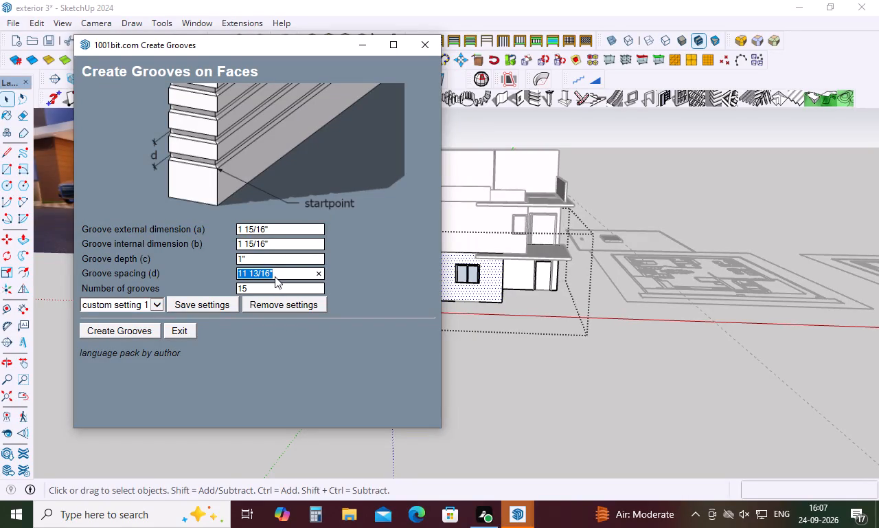
click(284, 261)
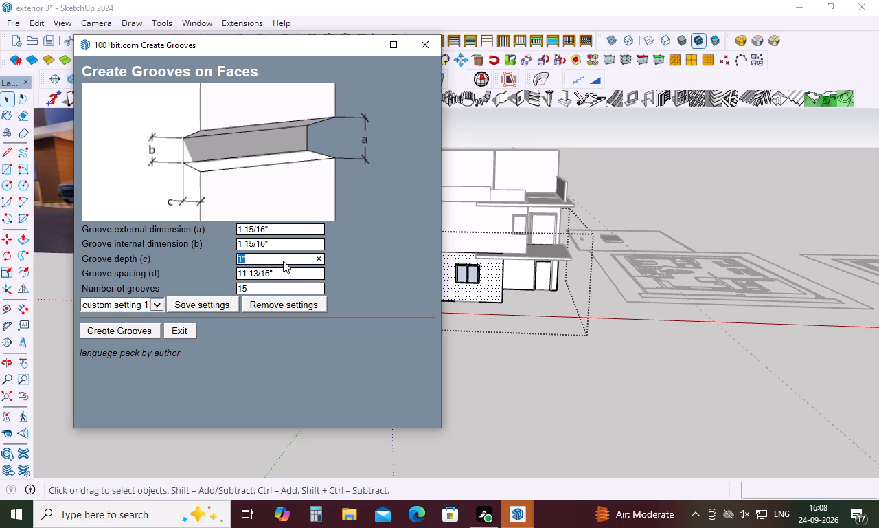
key(BackSpace)
key(2)
key(shift+quotedbl)
click(134, 333)
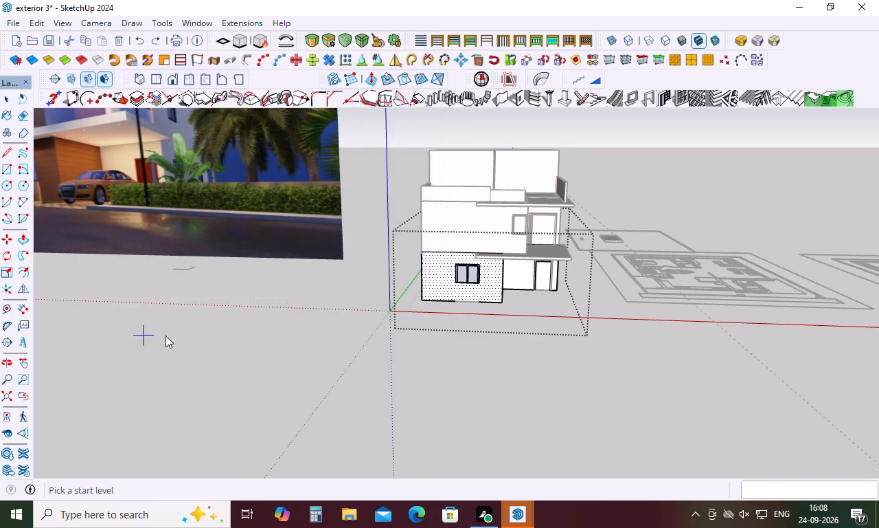
click(428, 300)
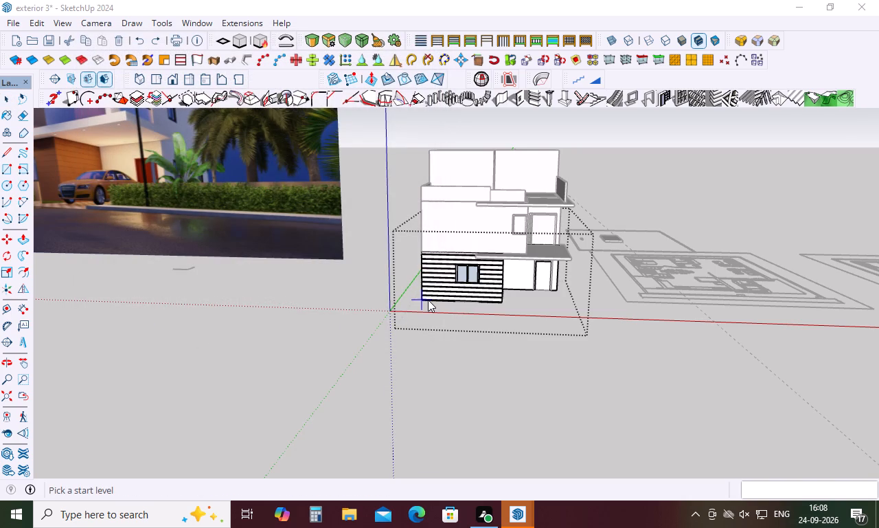
click(412, 265)
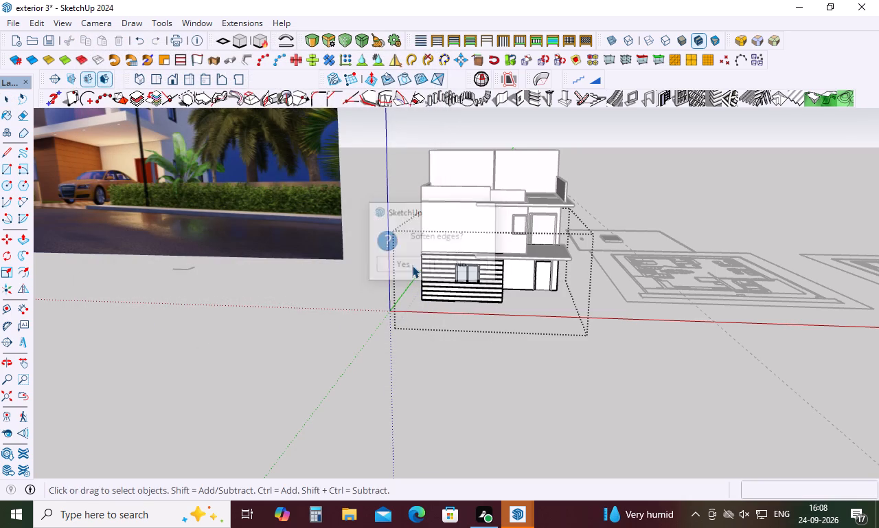
click(542, 375)
Examine the grooved ground-floor wall and the rest of the house from several angles, up close around the window and from afar.
scroll(488, 285, up, 3)
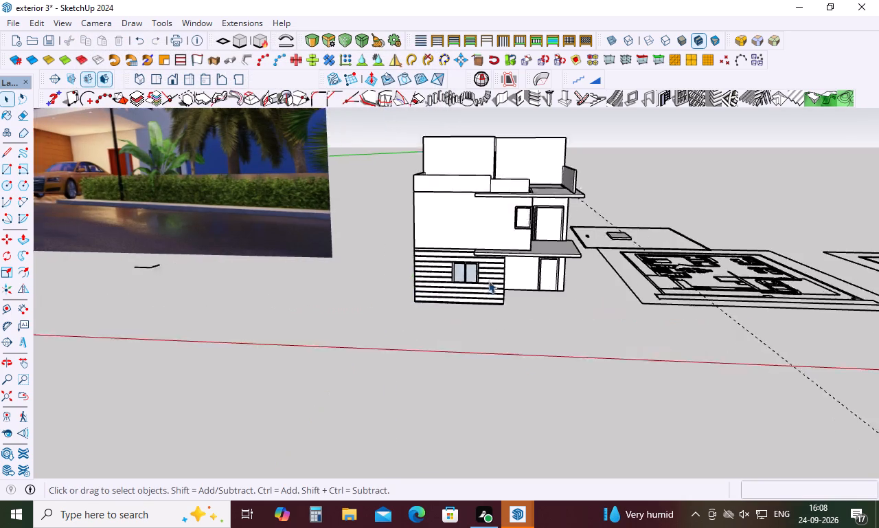
scroll(488, 280, up, 1)
middle_drag(488, 276, 485, 298)
scroll(487, 295, down, 9)
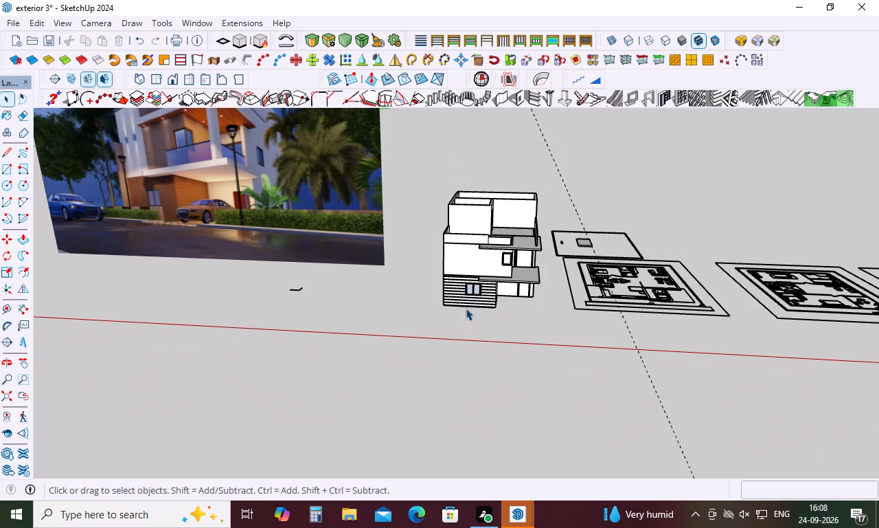
middle_drag(339, 315, 411, 296)
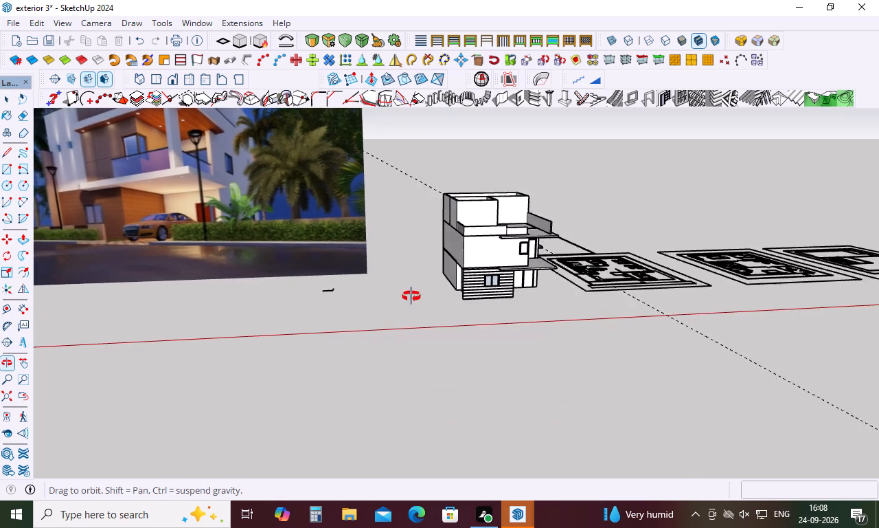
middle_drag(411, 296, 439, 194)
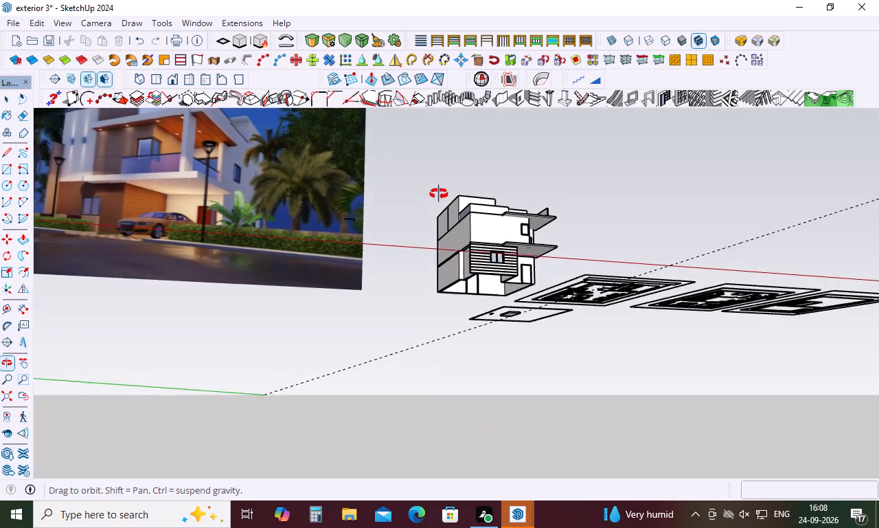
middle_drag(439, 194, 401, 274)
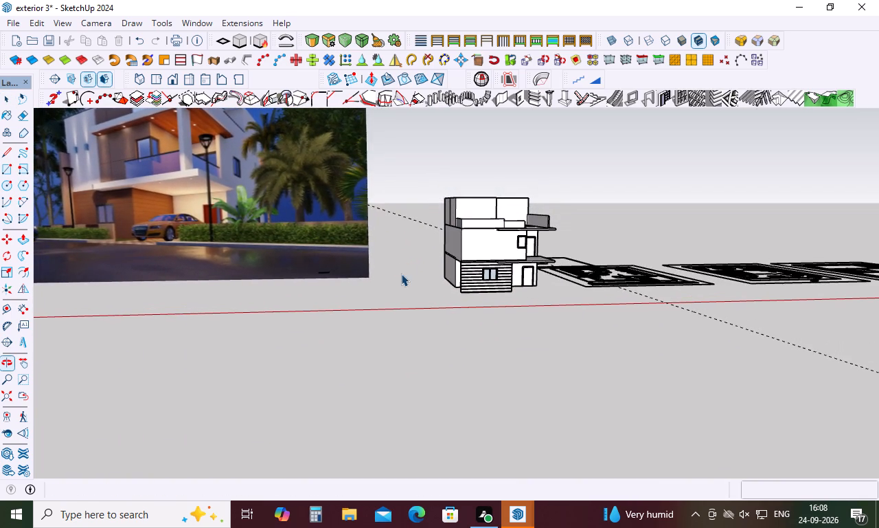
middle_drag(527, 287, 545, 294)
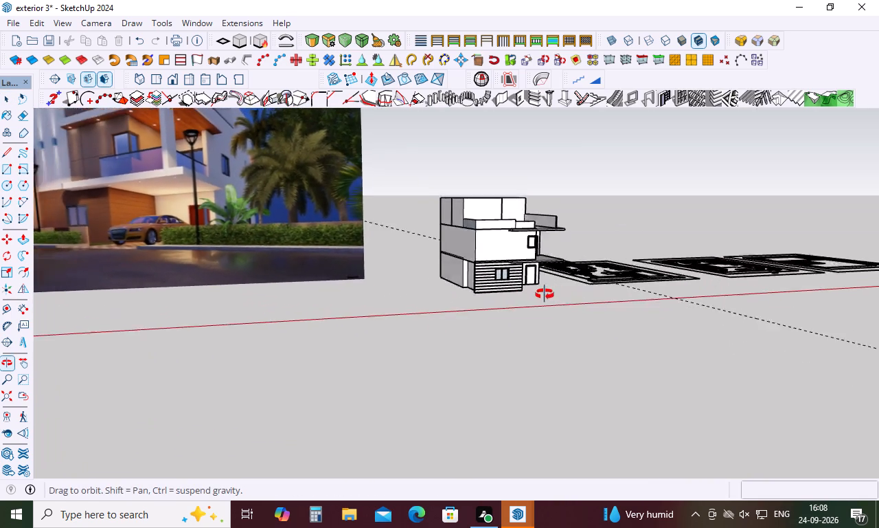
middle_drag(545, 294, 426, 298)
key(space)
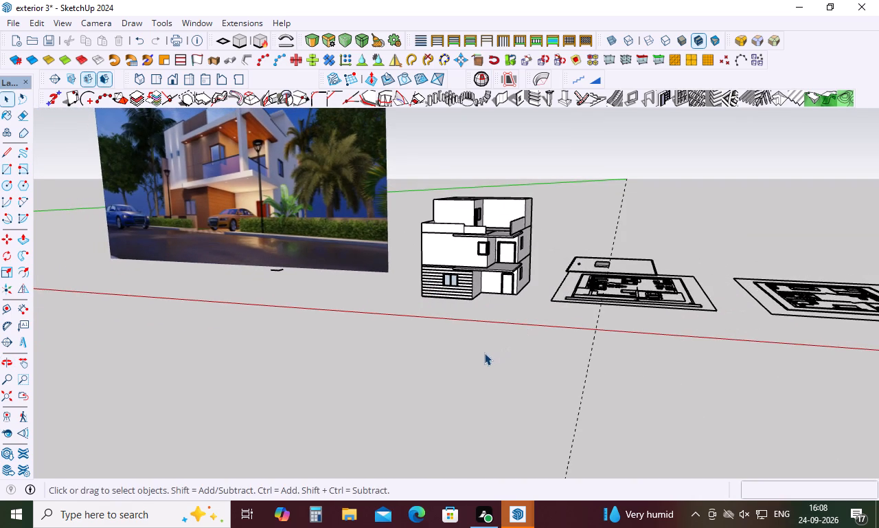
scroll(456, 272, up, 14)
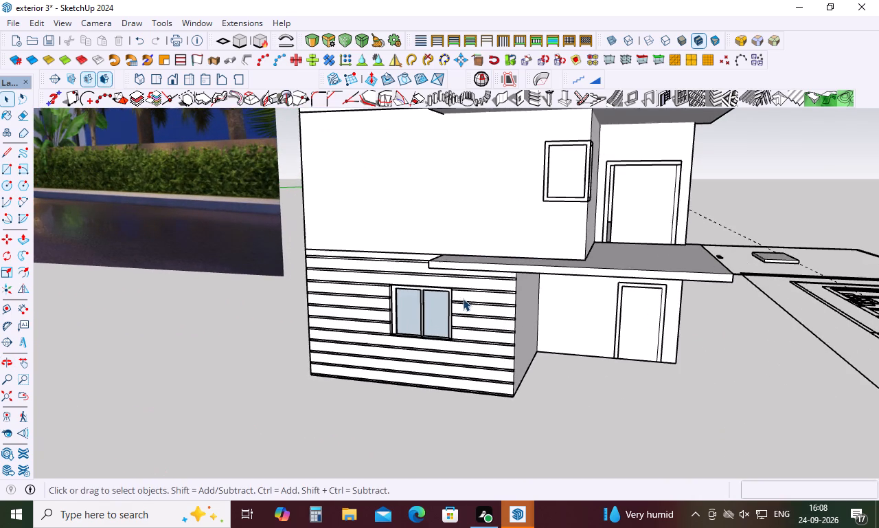
scroll(463, 298, up, 1)
scroll(478, 272, down, 11)
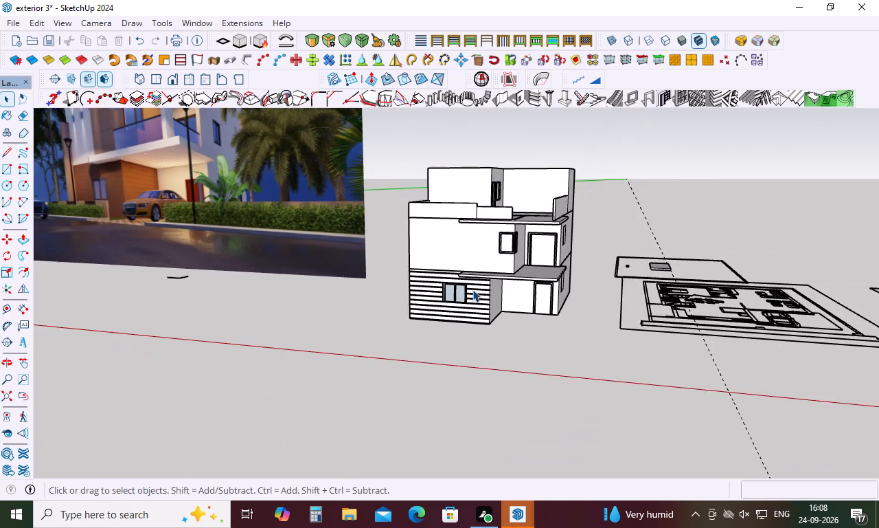
scroll(472, 289, down, 3)
scroll(422, 279, up, 4)
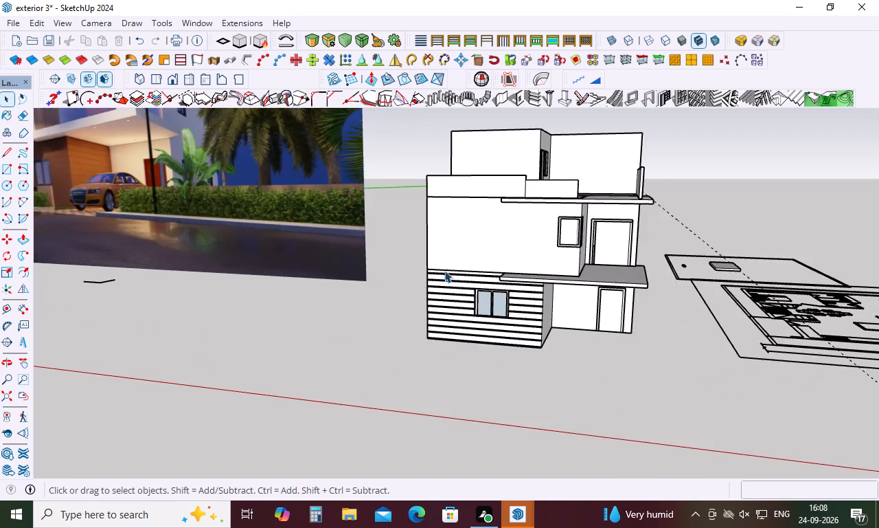
scroll(448, 269, up, 10)
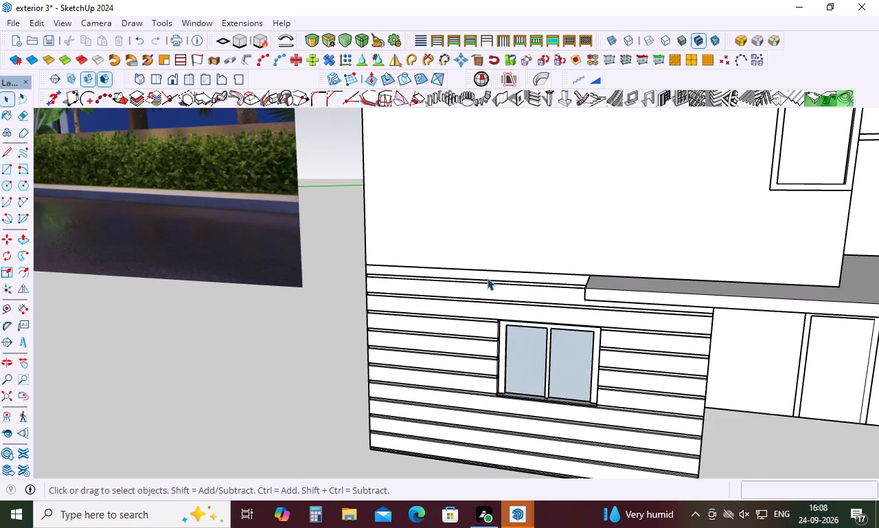
scroll(487, 278, down, 9)
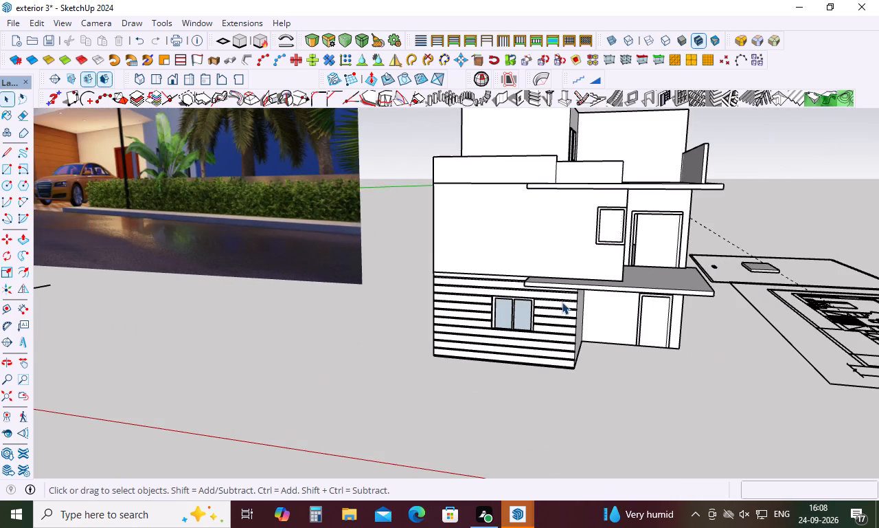
scroll(562, 302, down, 4)
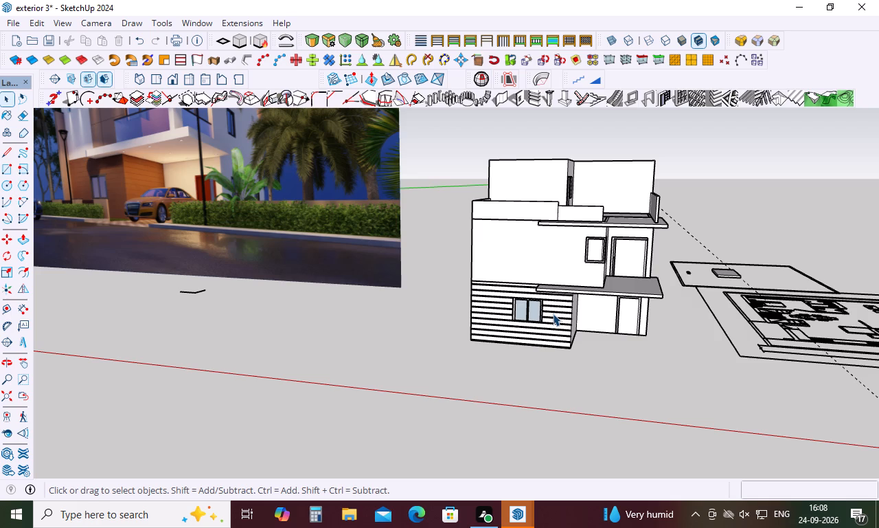
Choose brown Color C07 from the Colors materials for painting and open the ground-floor wall group for editing.
text(b)
key(space)
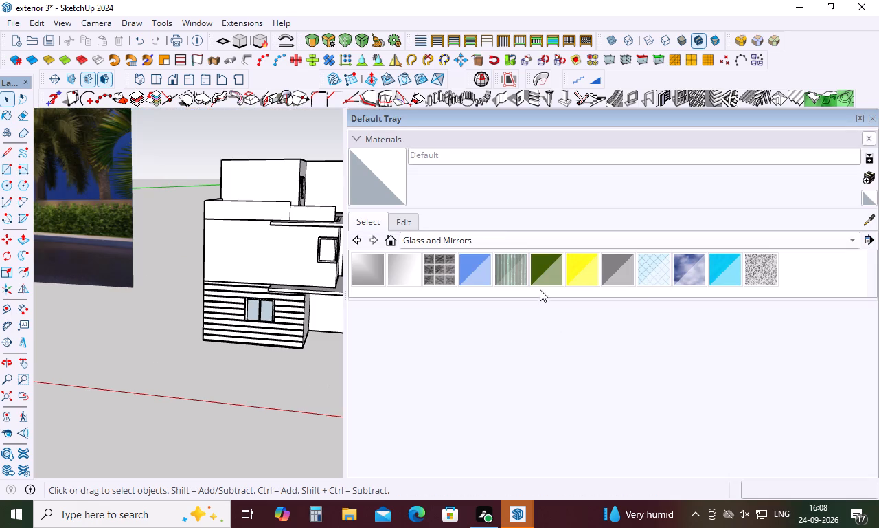
click(854, 241)
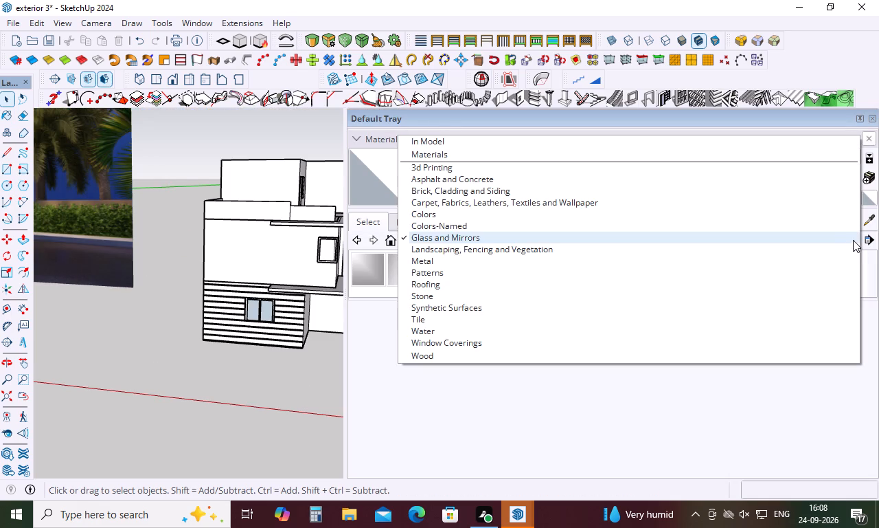
click(471, 218)
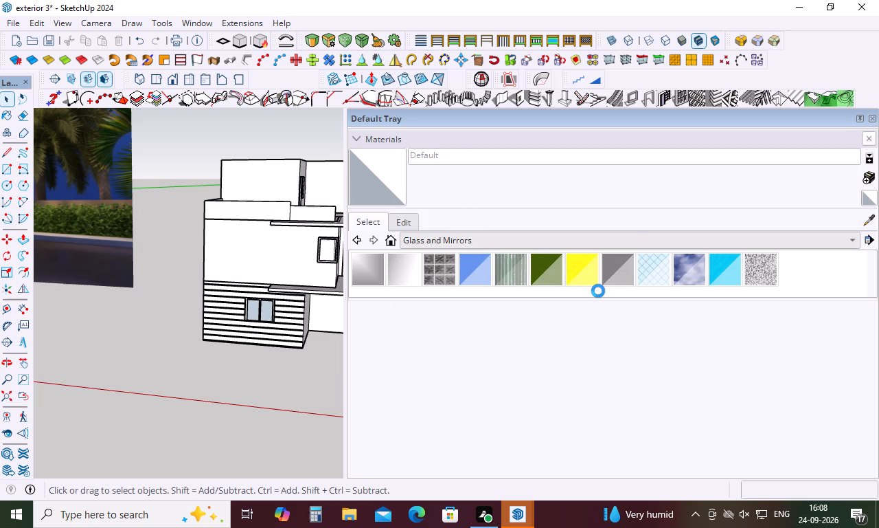
scroll(685, 269, down, 1)
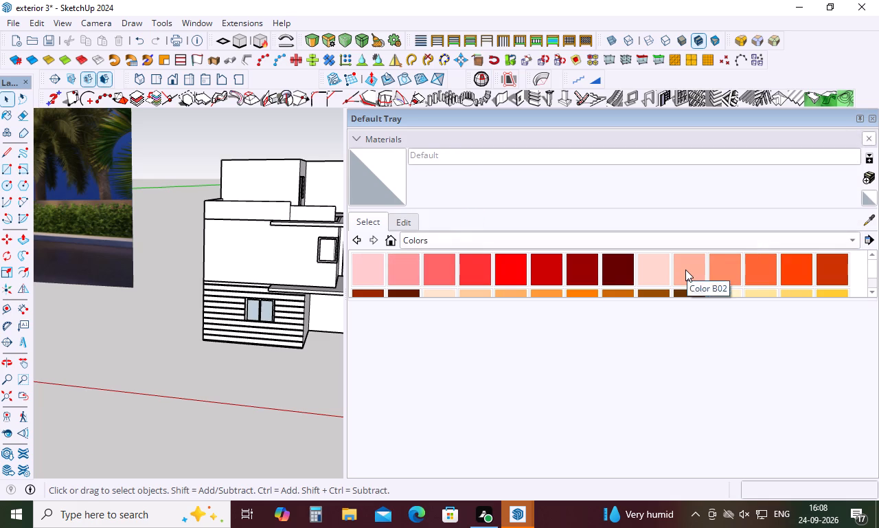
scroll(685, 269, down, 1)
click(648, 272)
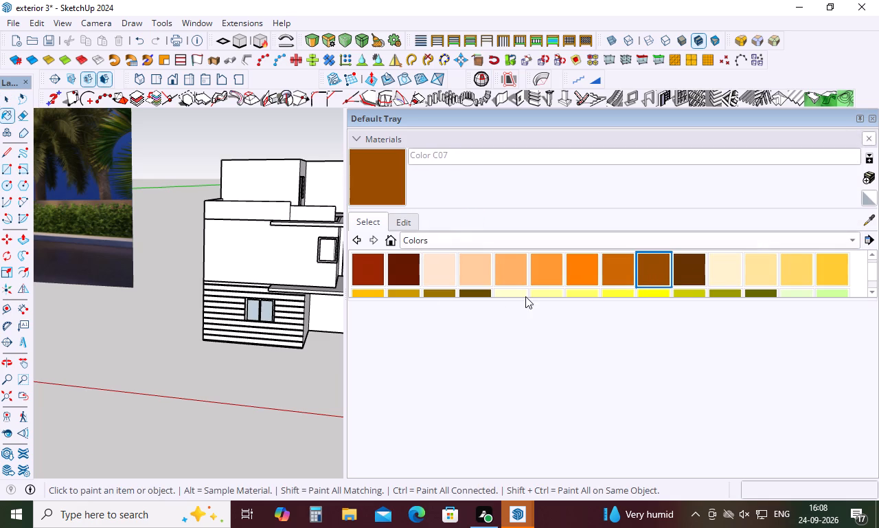
key(space)
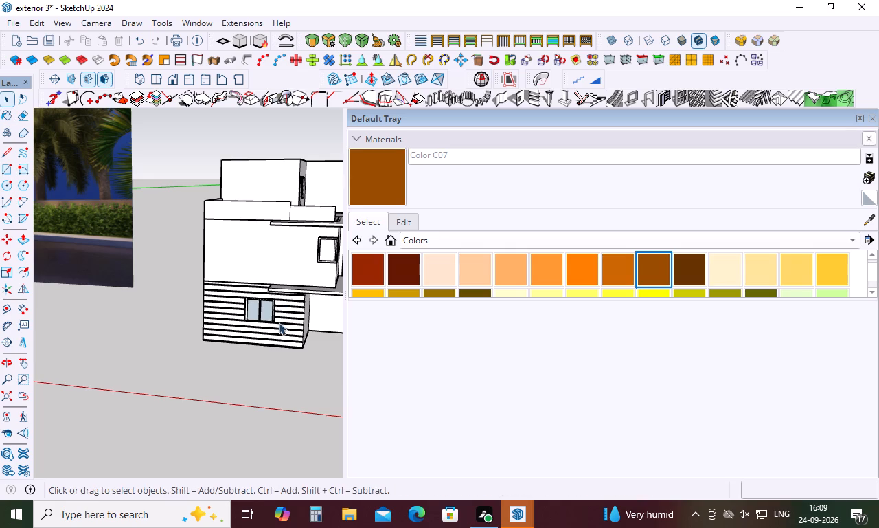
double_click(281, 324)
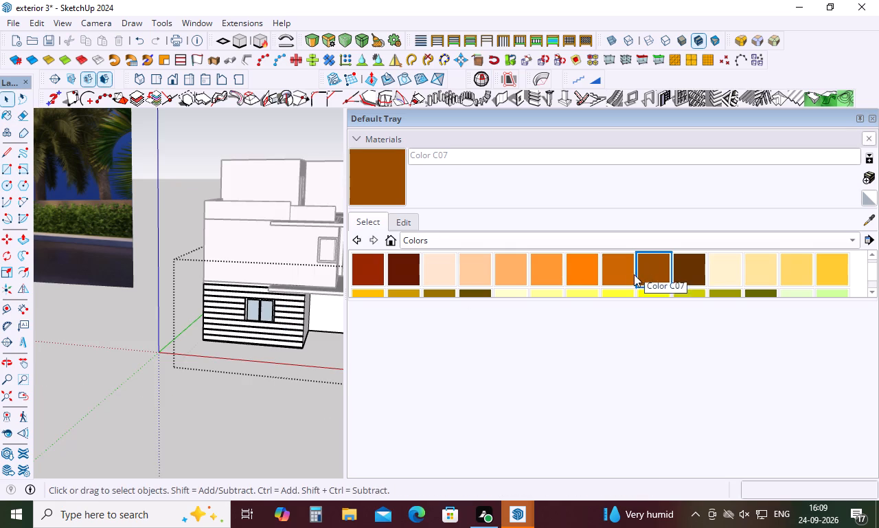
Examine the ground-floor cladding in the reference render to compare its colour with the chosen brown.
scroll(125, 269, down, 8)
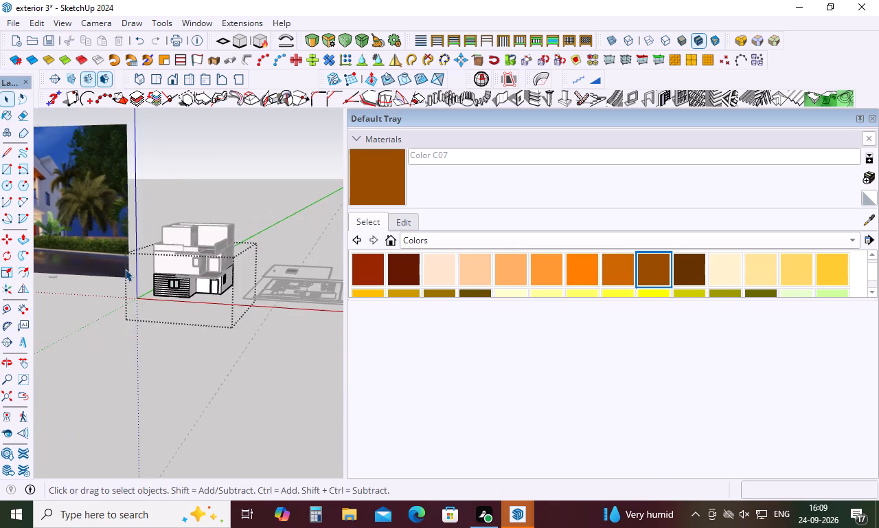
scroll(125, 269, down, 9)
scroll(51, 244, up, 2)
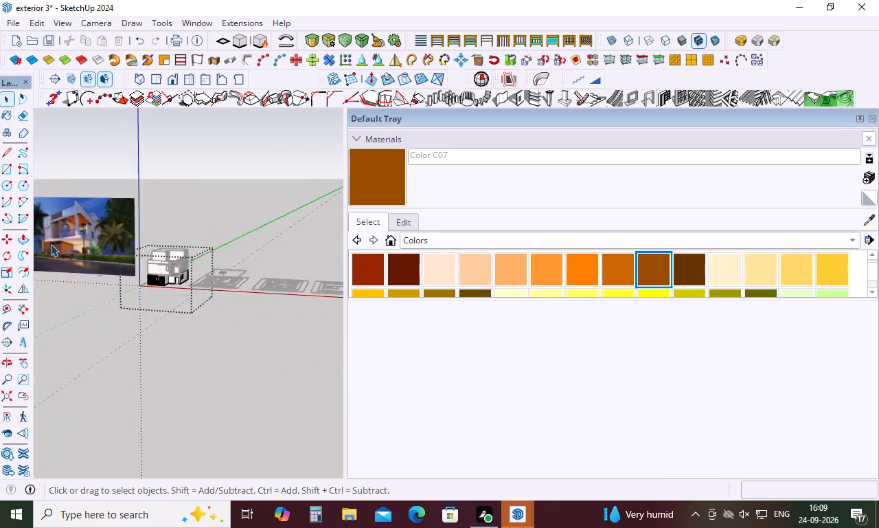
scroll(51, 244, up, 19)
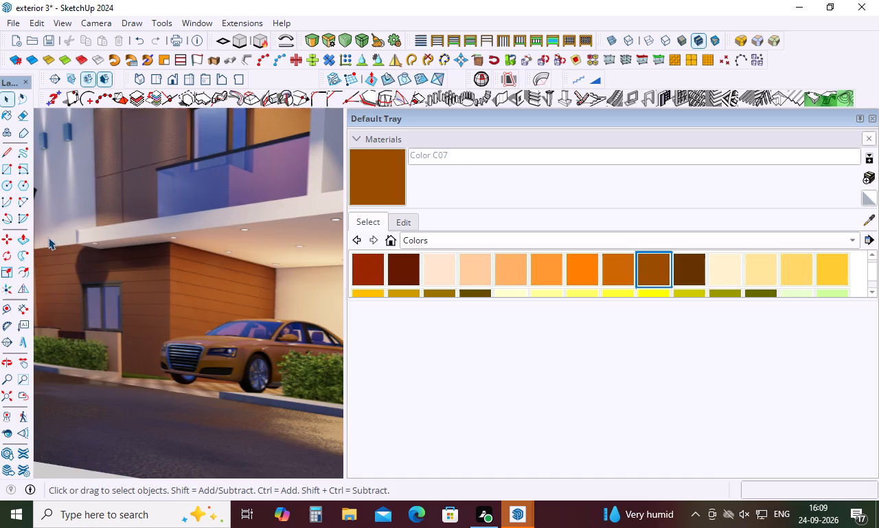
Paint the full-width board just below the ground-floor window and the lowest board to its right with Color C07.
click(660, 276)
scroll(248, 269, down, 13)
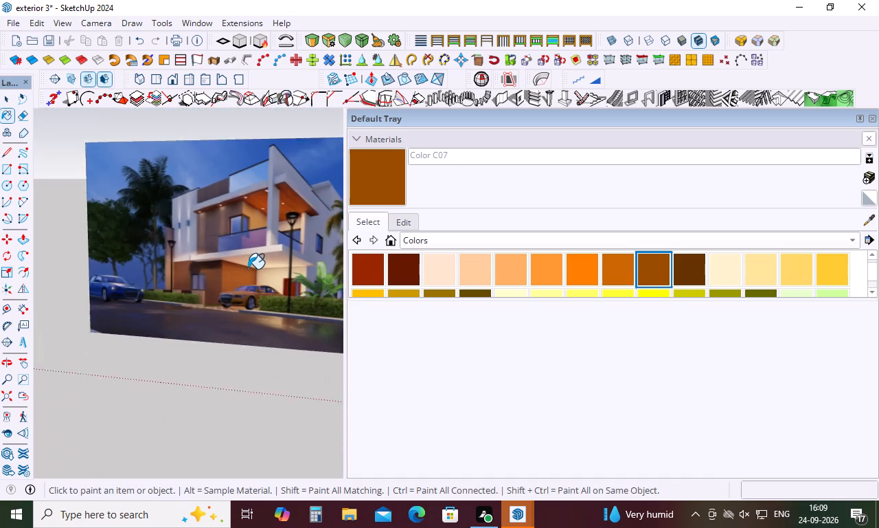
scroll(248, 269, down, 20)
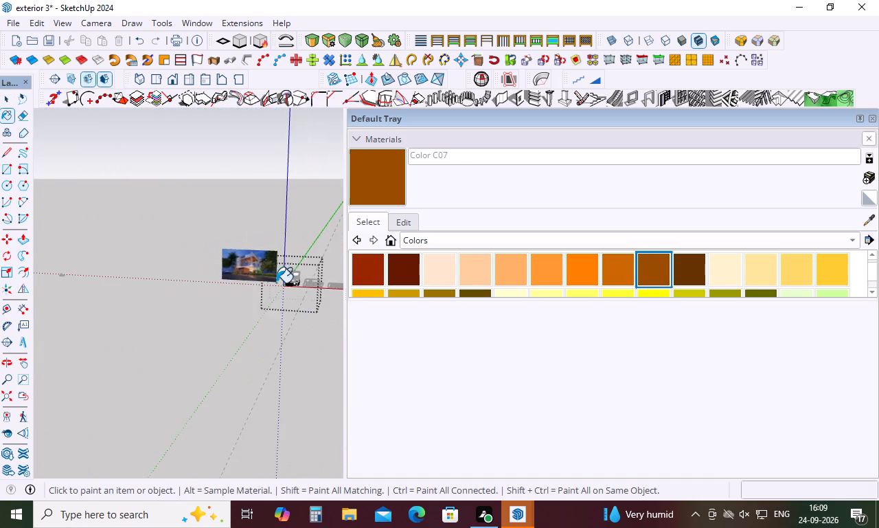
scroll(276, 283, up, 20)
scroll(276, 283, up, 11)
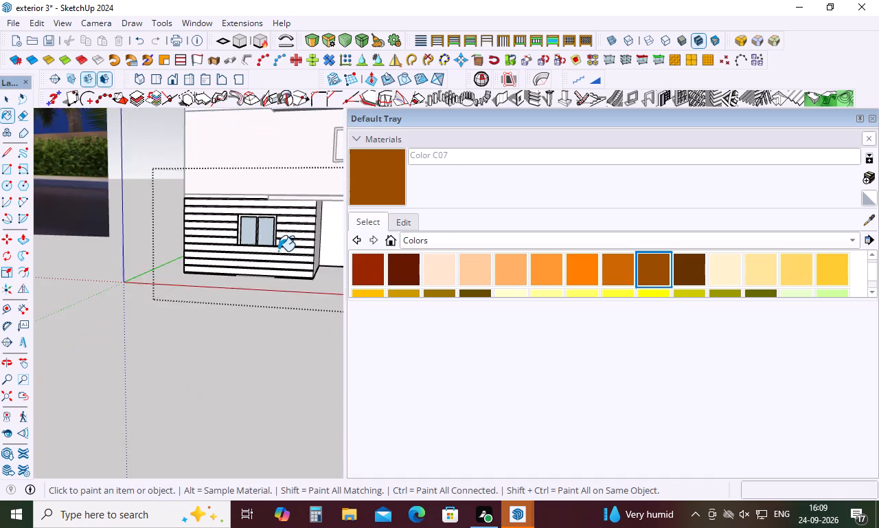
scroll(278, 251, up, 10)
click(287, 250)
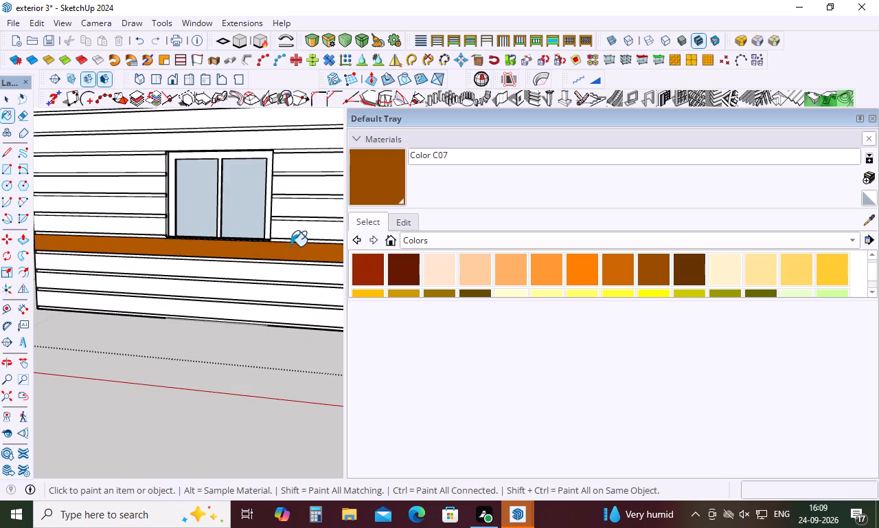
click(304, 230)
Paint the boards left of the ground-floor window and those above it, up to the wall's top strip, with Color C07.
scroll(301, 234, down, 16)
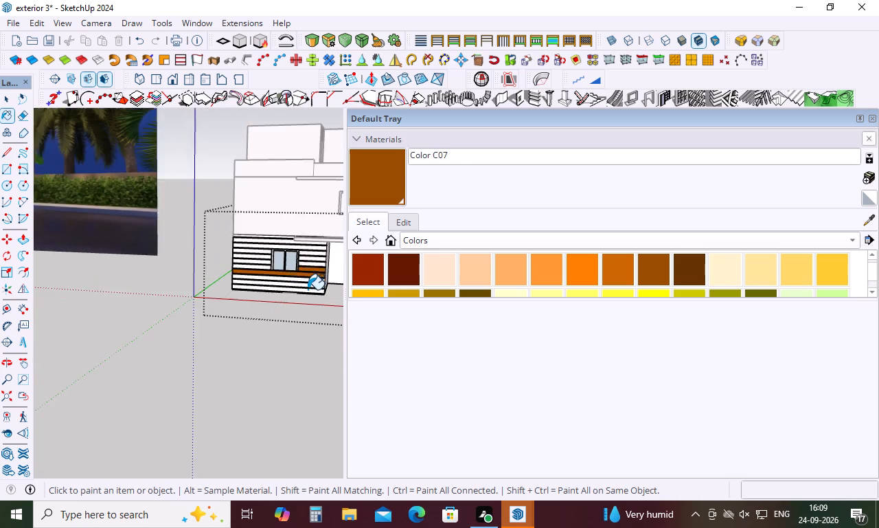
scroll(308, 289, down, 10)
scroll(306, 292, up, 4)
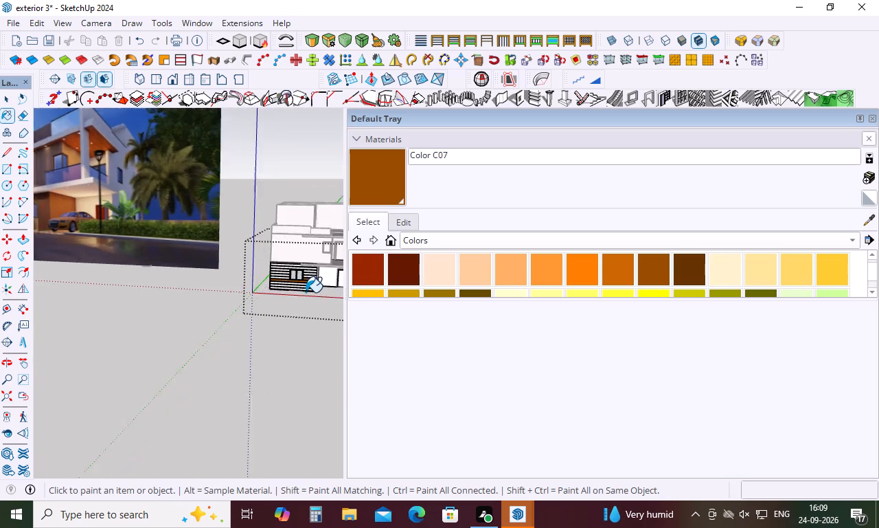
scroll(305, 292, up, 20)
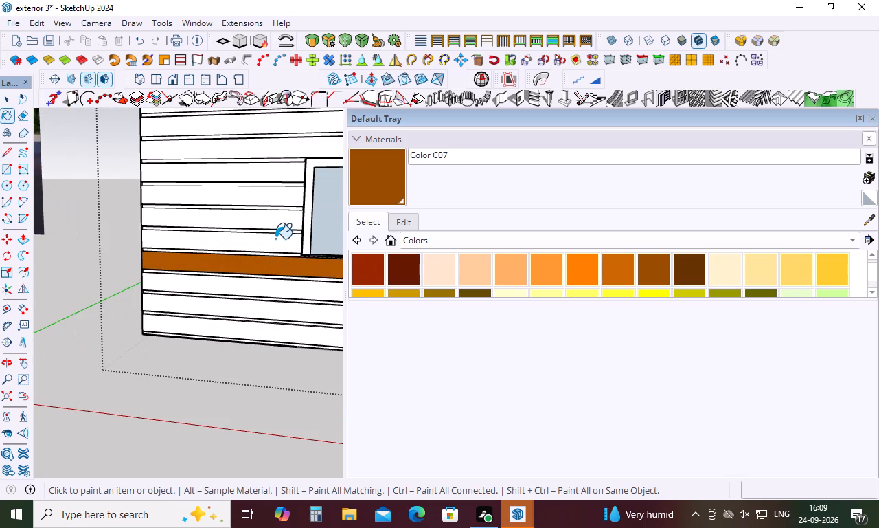
click(275, 243)
click(284, 221)
click(284, 196)
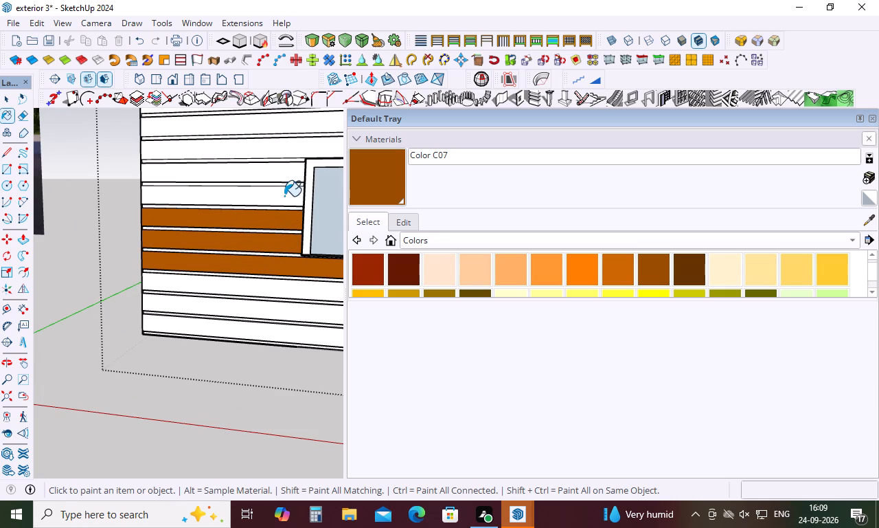
click(288, 172)
click(287, 148)
scroll(213, 252, down, 5)
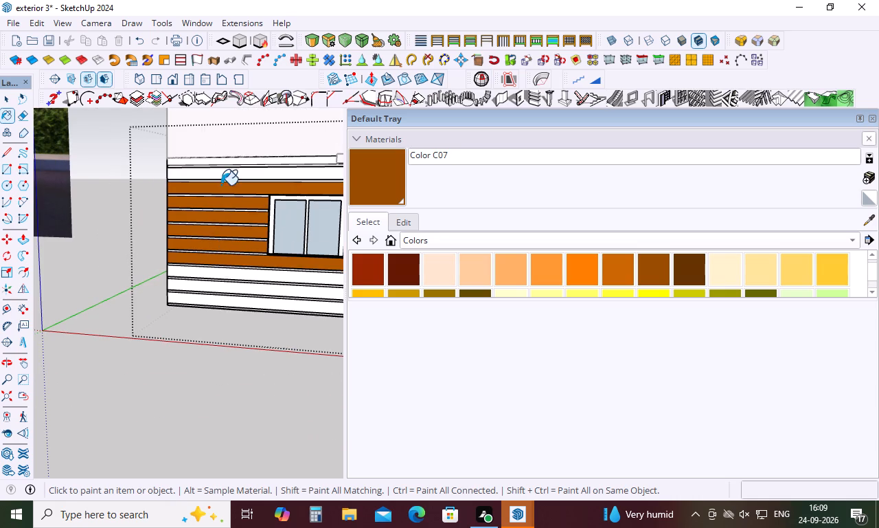
click(231, 176)
scroll(235, 167, up, 5)
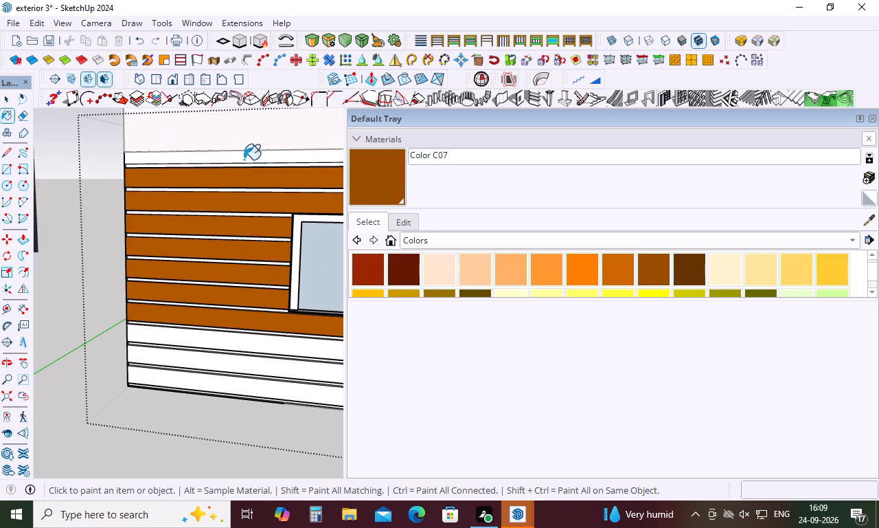
click(245, 158)
Paint the remaining white boards right of the window and the three boards at the wall's base with Color C07.
scroll(198, 134, down, 10)
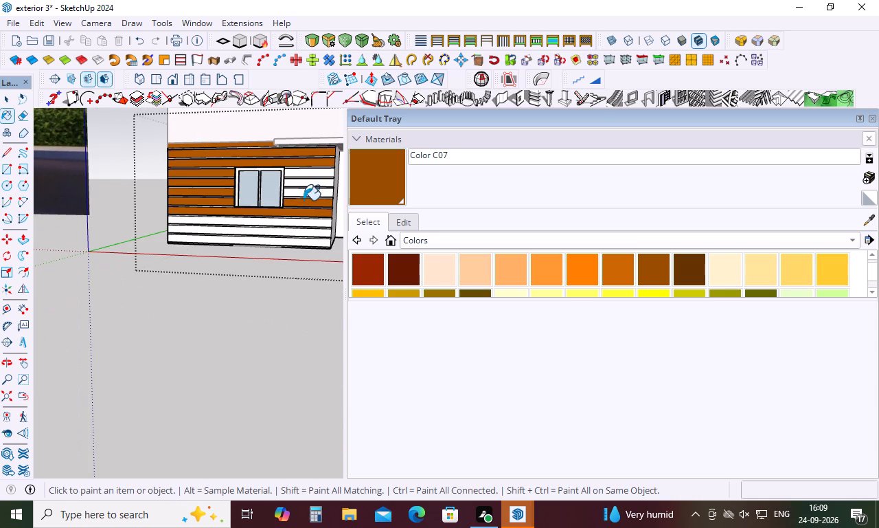
scroll(315, 170, up, 4)
click(321, 173)
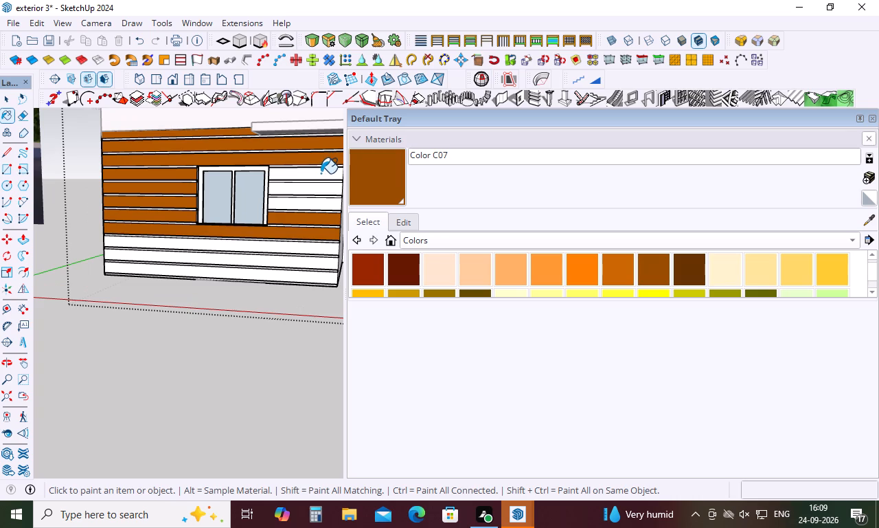
click(321, 187)
click(323, 208)
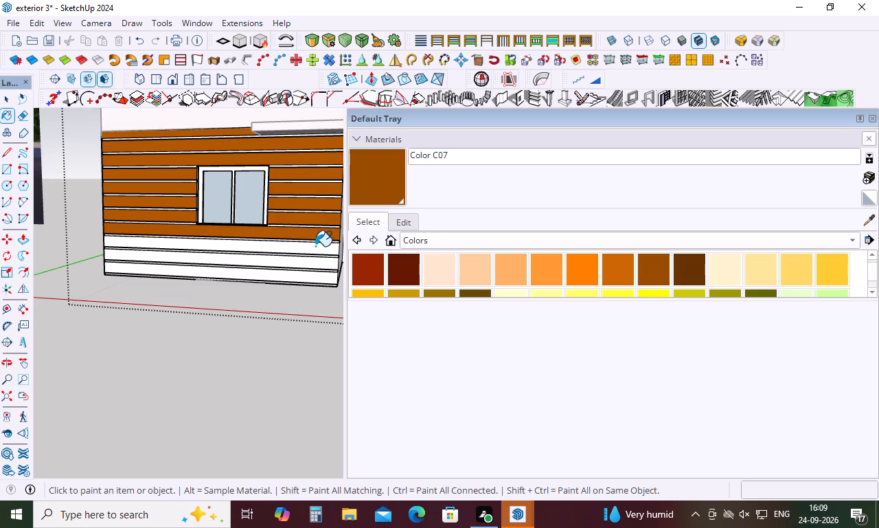
click(315, 251)
click(318, 265)
click(321, 276)
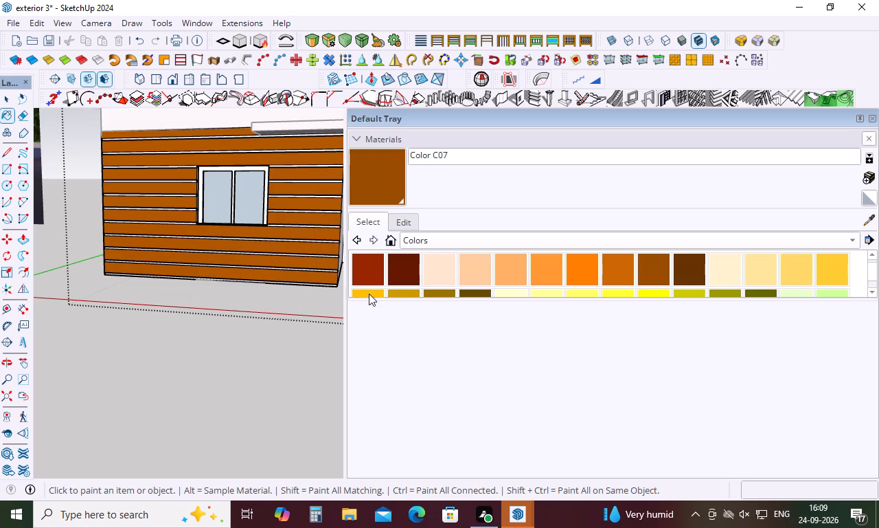
Paint the wall's lower grooves, from the base up to window-sill level, with dark brown Color C08.
click(685, 265)
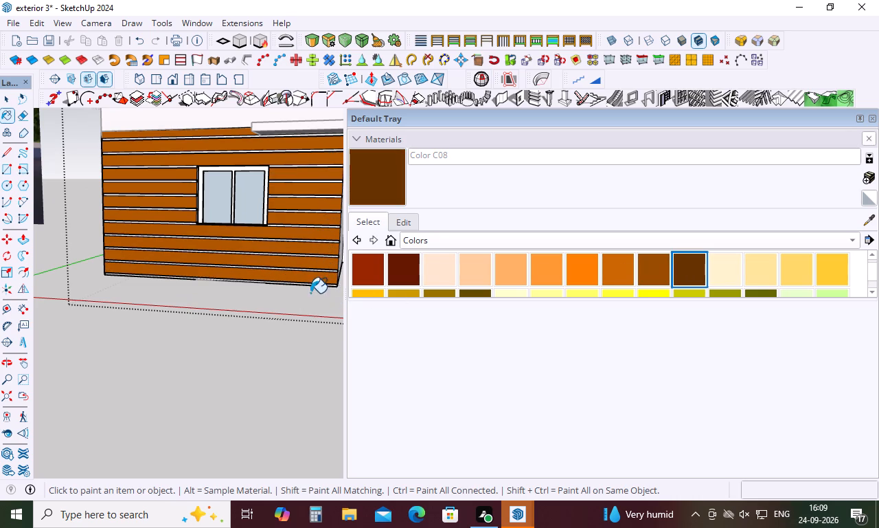
scroll(306, 287, up, 10)
click(306, 287)
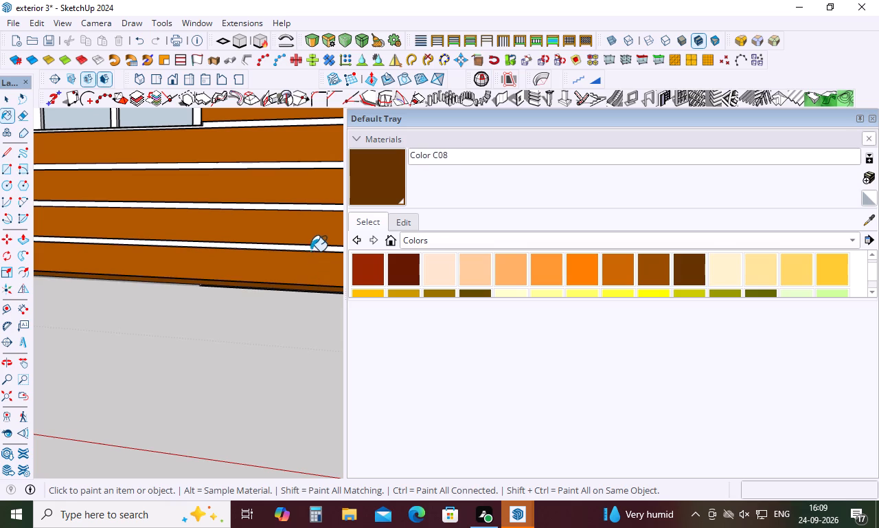
click(312, 248)
click(313, 208)
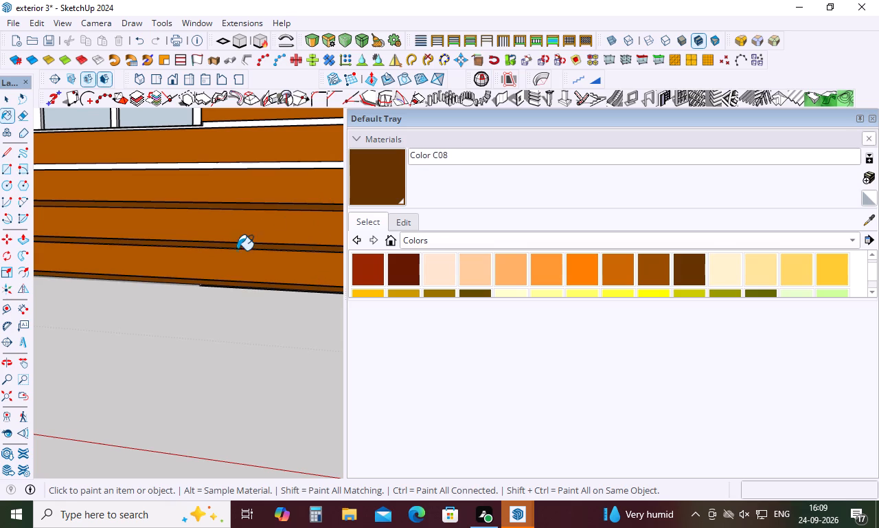
scroll(233, 253, down, 9)
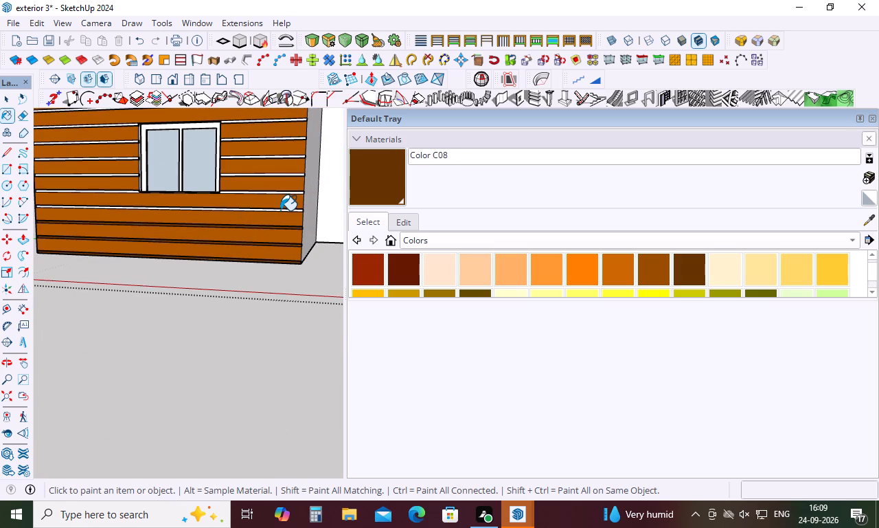
scroll(280, 210, up, 7)
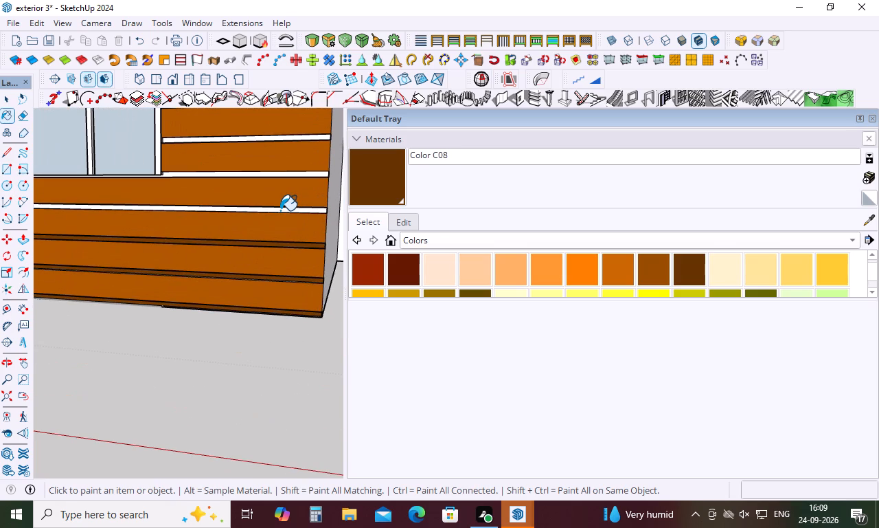
click(280, 210)
click(293, 175)
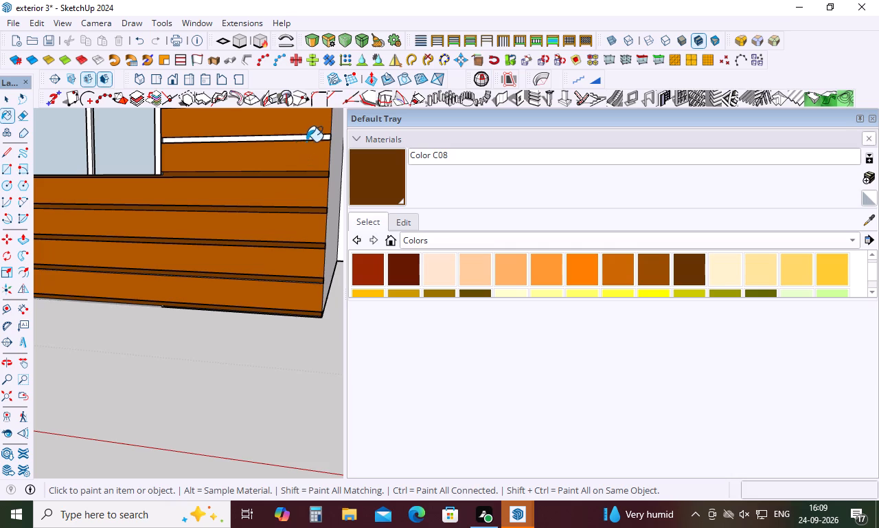
Paint the grooves to the right of the ground-floor window, up to the window's top edge, with Color C08.
click(310, 137)
scroll(261, 267, down, 10)
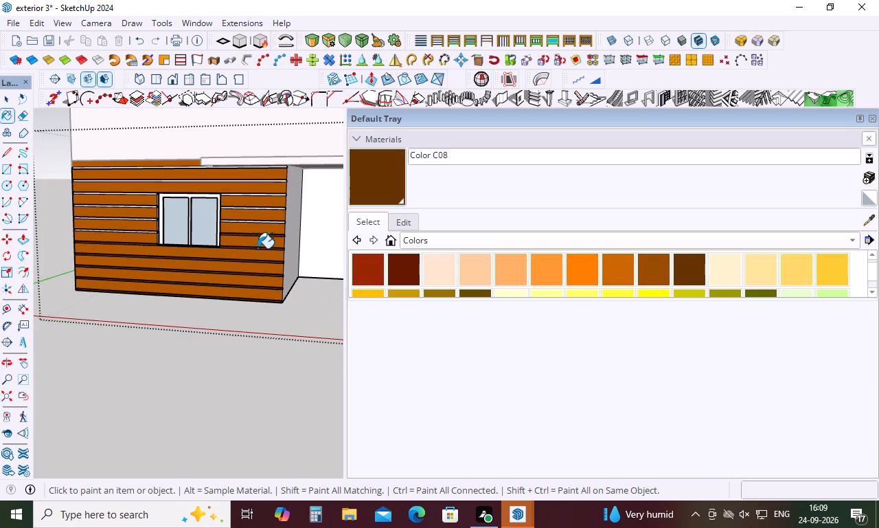
scroll(251, 209, up, 5)
click(252, 229)
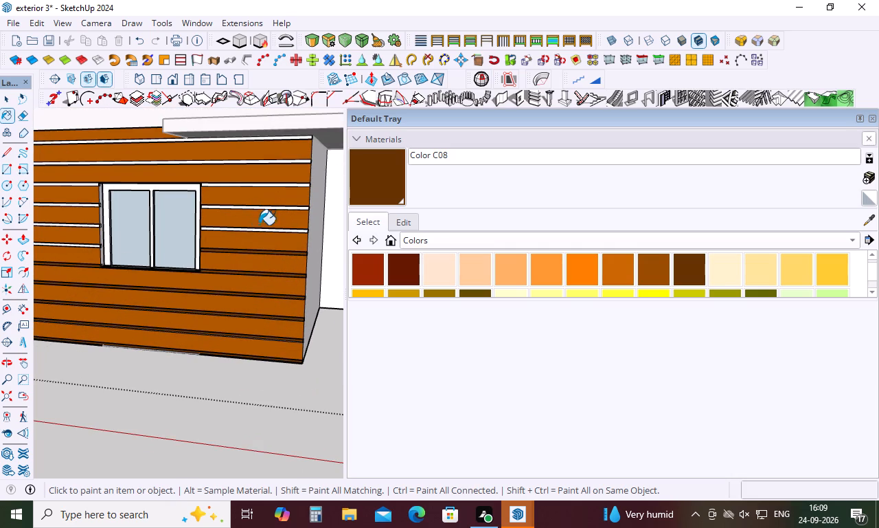
click(262, 231)
click(267, 228)
scroll(268, 228, up, 5)
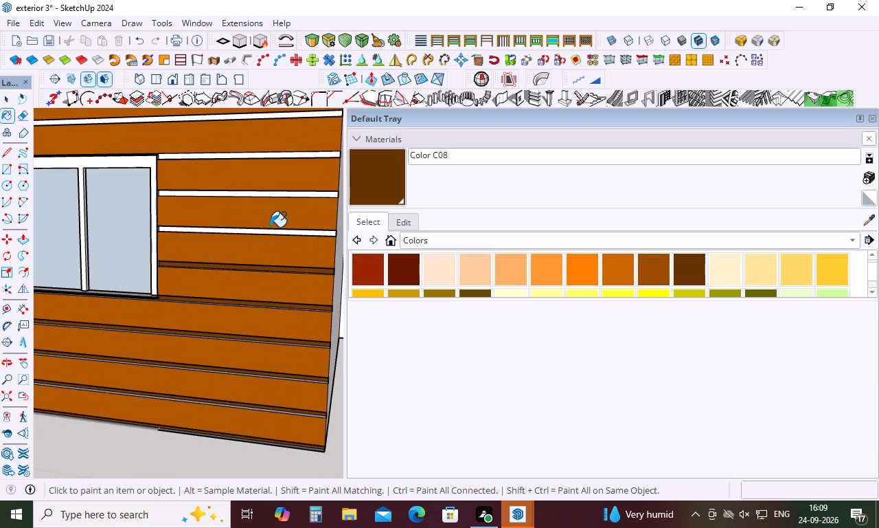
click(271, 232)
click(297, 192)
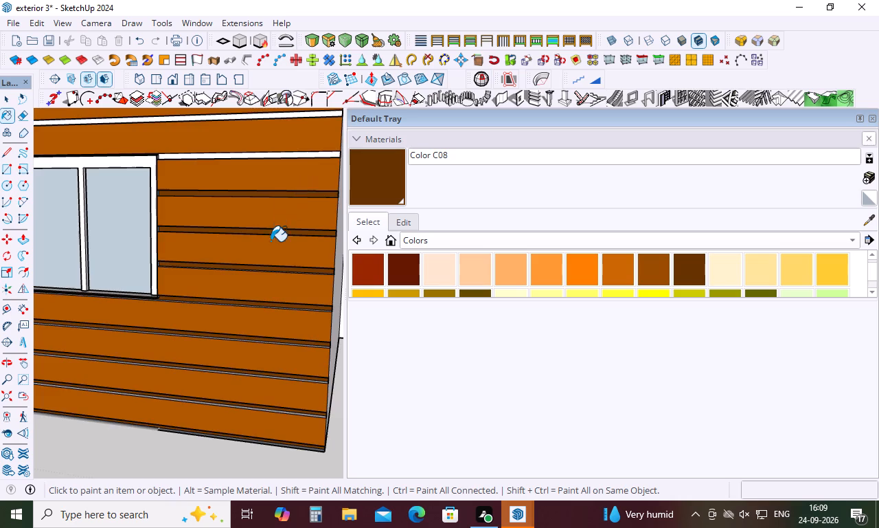
scroll(269, 247, down, 5)
scroll(276, 188, up, 5)
click(284, 195)
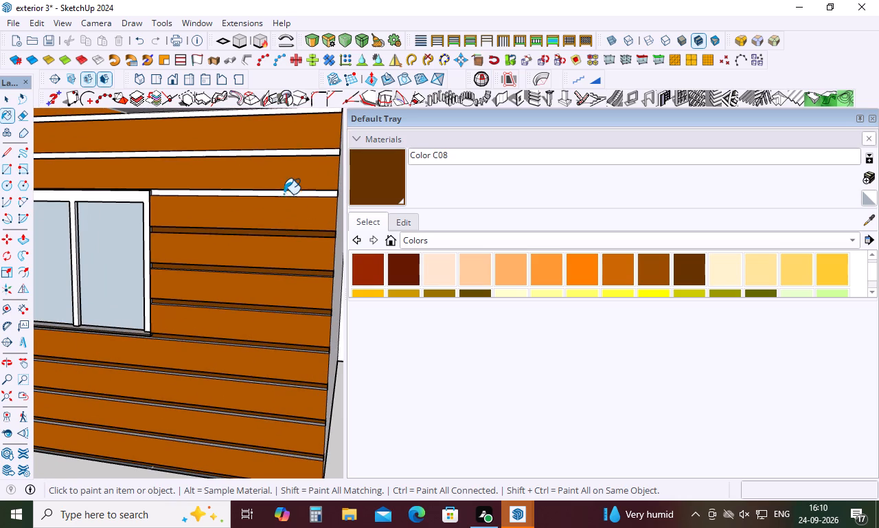
Paint the remaining white grooves above the ground-floor window with Color C08.
click(306, 148)
click(306, 153)
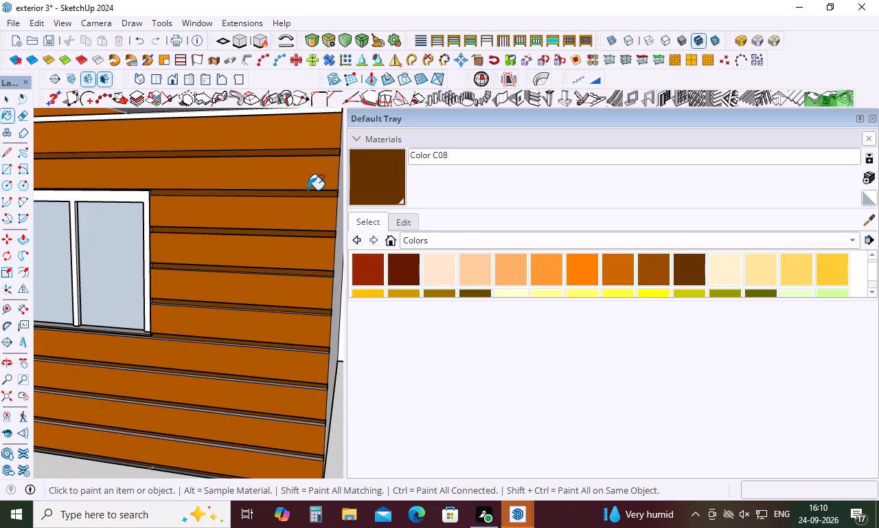
scroll(308, 190, down, 9)
scroll(177, 159, up, 7)
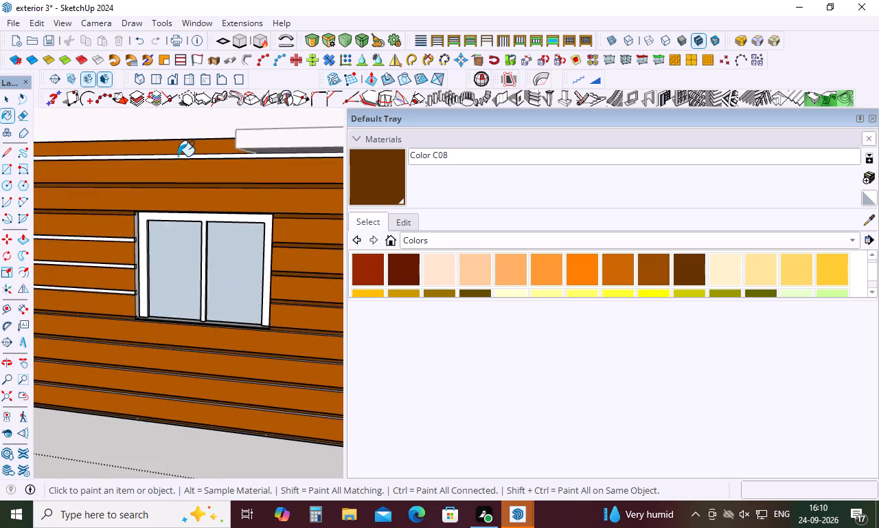
scroll(178, 156, up, 2)
click(180, 155)
Paint the three remaining white grooves left of the ground-floor window with Color C08.
scroll(220, 195, down, 4)
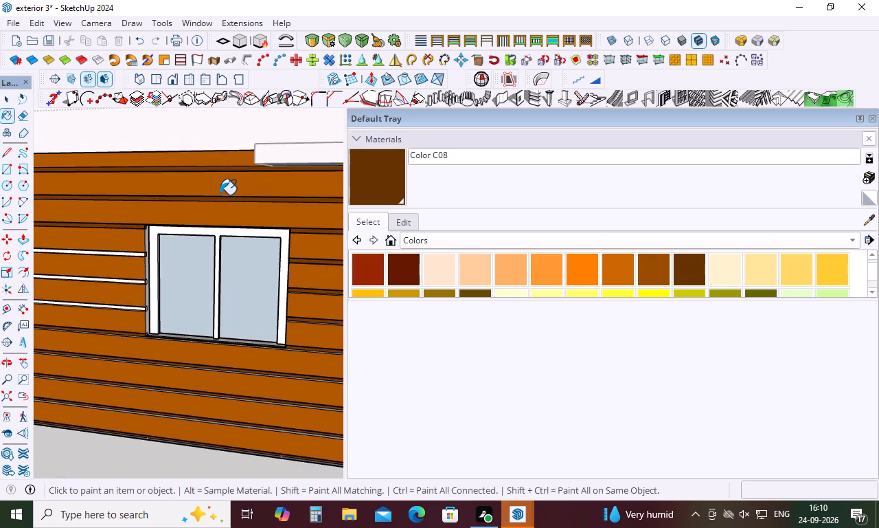
scroll(220, 195, down, 5)
scroll(126, 230, up, 9)
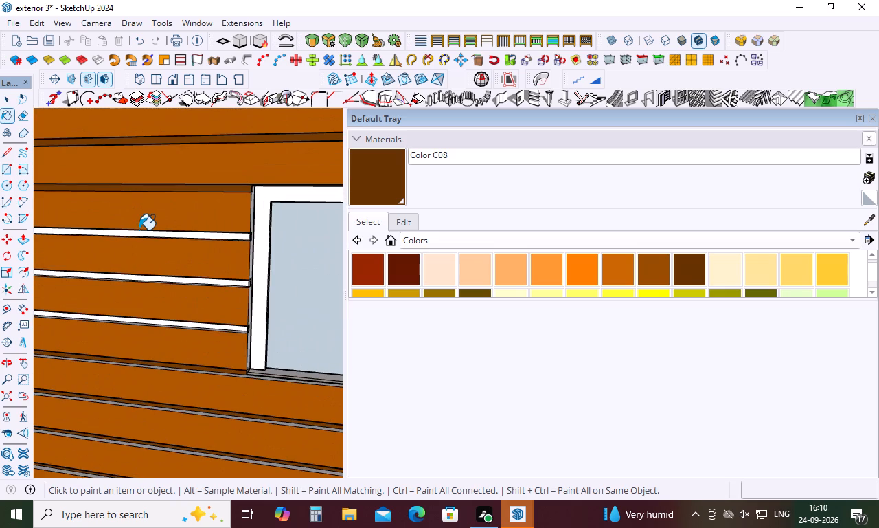
click(139, 230)
click(157, 238)
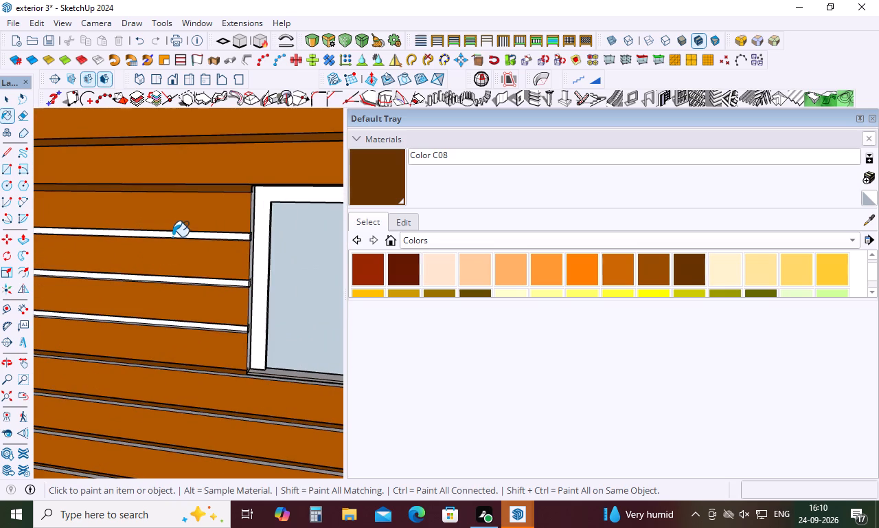
click(174, 232)
click(174, 236)
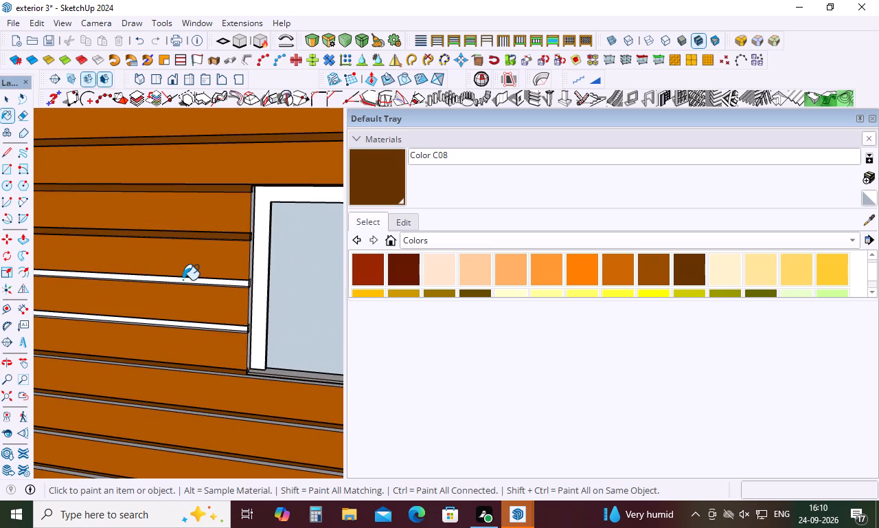
click(183, 280)
click(185, 323)
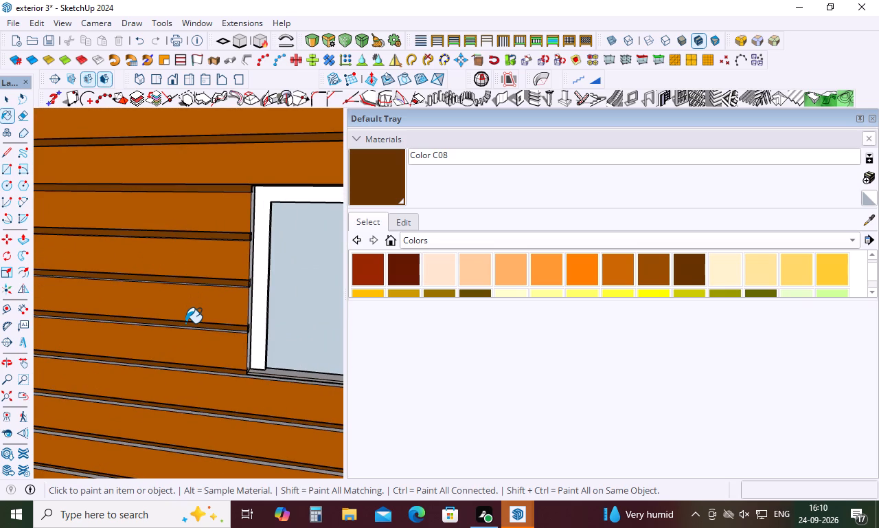
Examine the painted ground-floor wall from afar alongside the reference render to compare their colours.
scroll(179, 301, down, 4)
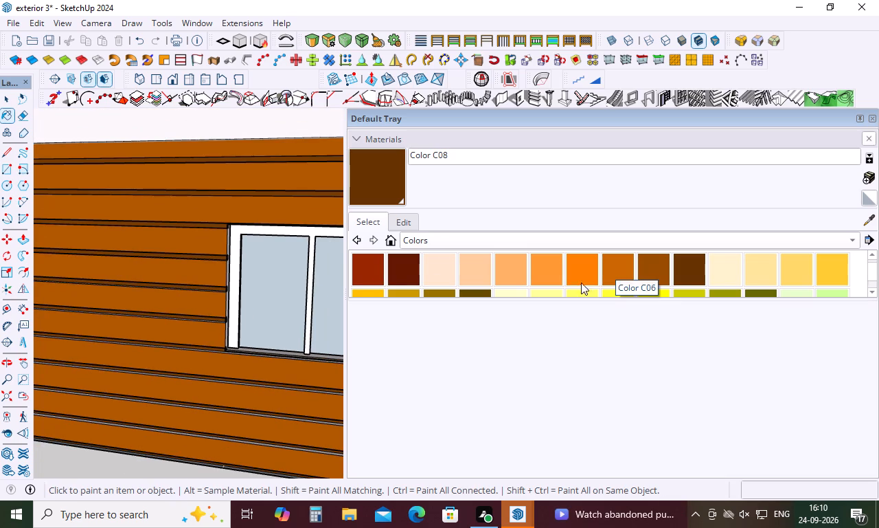
scroll(181, 295, down, 5)
scroll(249, 317, down, 13)
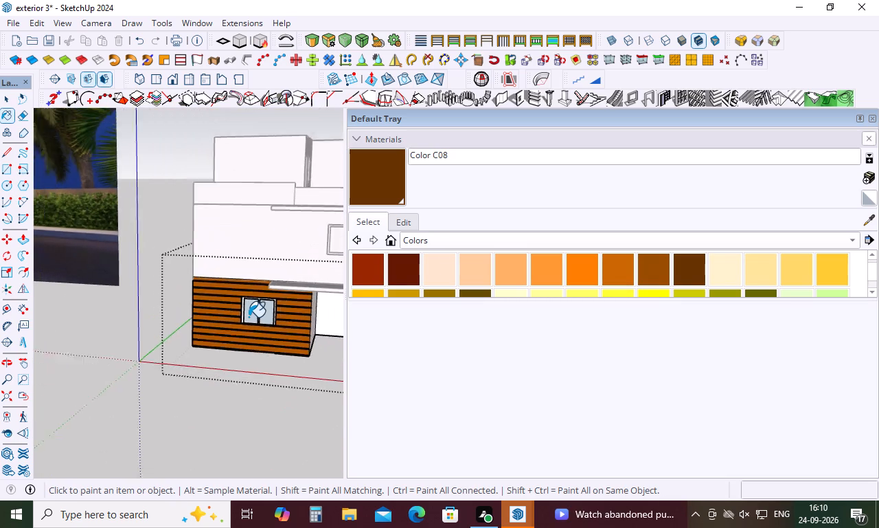
scroll(249, 317, down, 14)
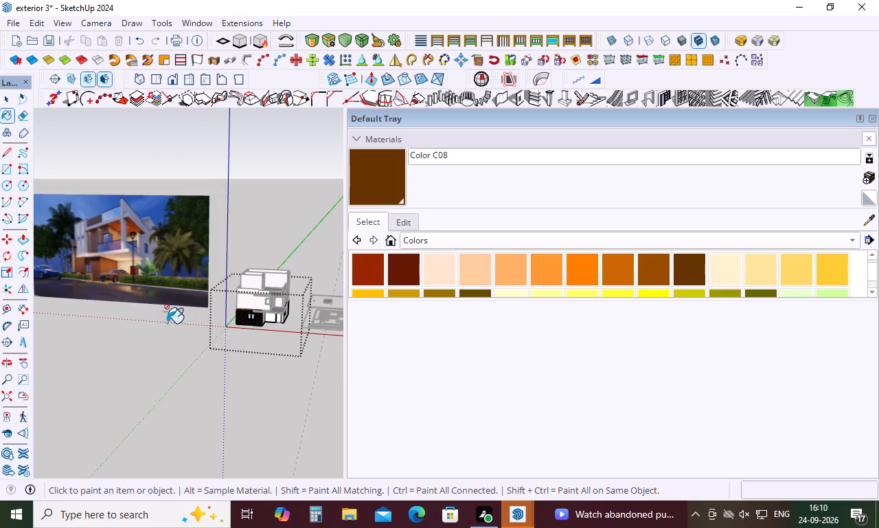
Examine the ground-floor window and the timber-clad walls around the corner in the reference render.
scroll(66, 274, up, 16)
scroll(132, 291, up, 5)
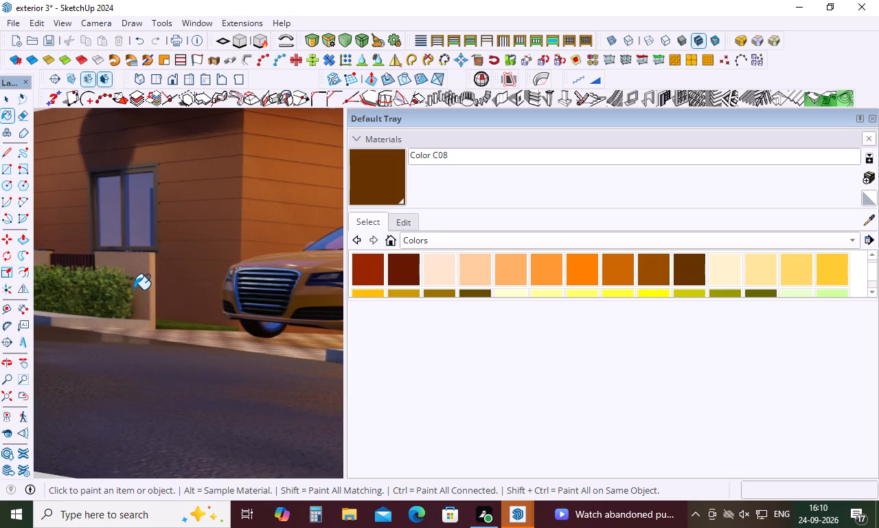
scroll(134, 289, down, 4)
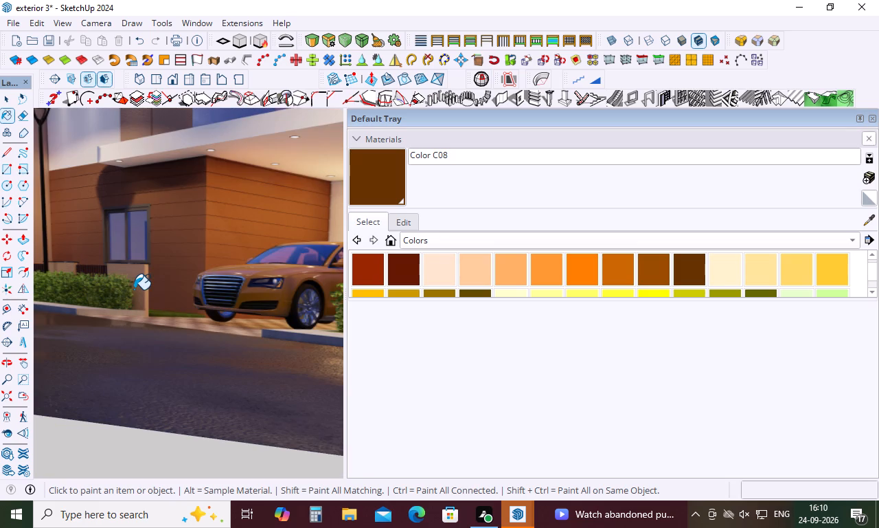
scroll(134, 289, down, 1)
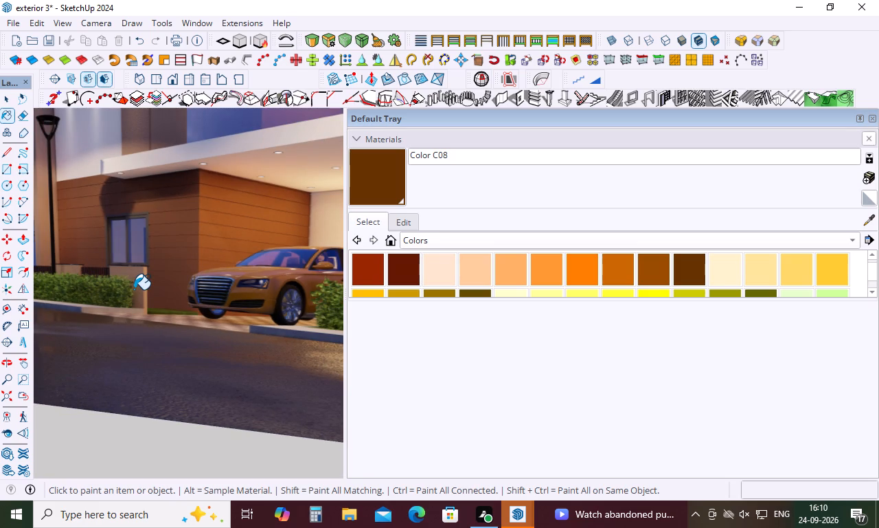
scroll(139, 283, up, 10)
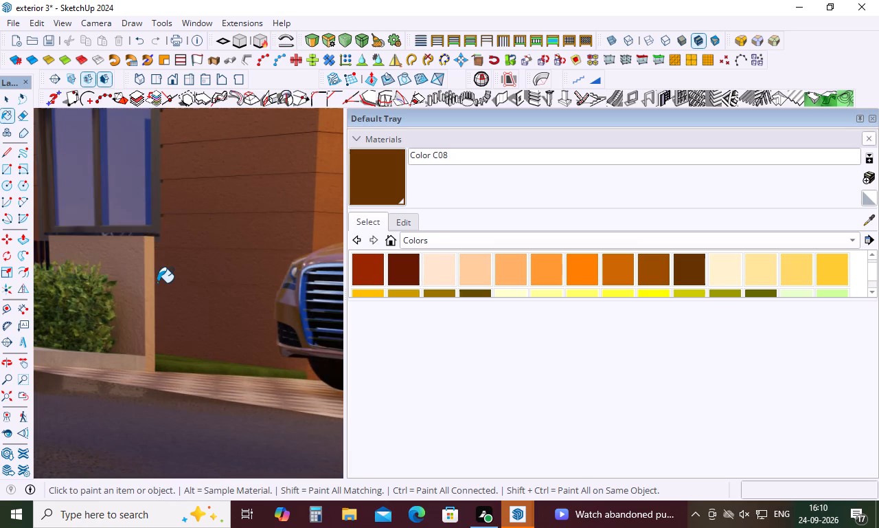
scroll(178, 281, down, 17)
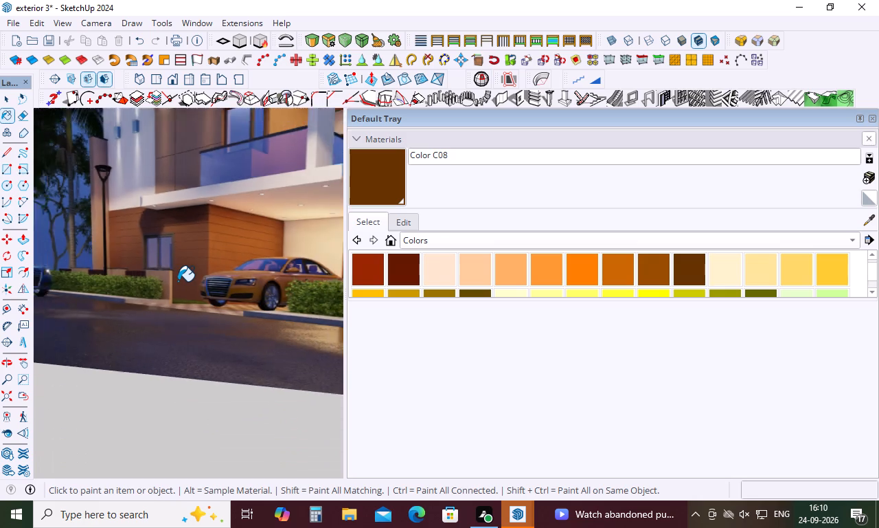
scroll(178, 281, down, 12)
scroll(176, 273, up, 15)
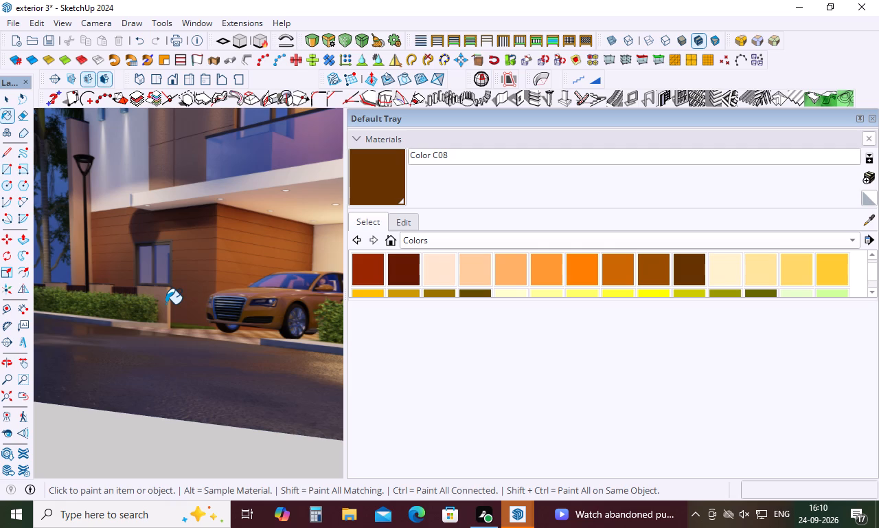
scroll(175, 283, up, 5)
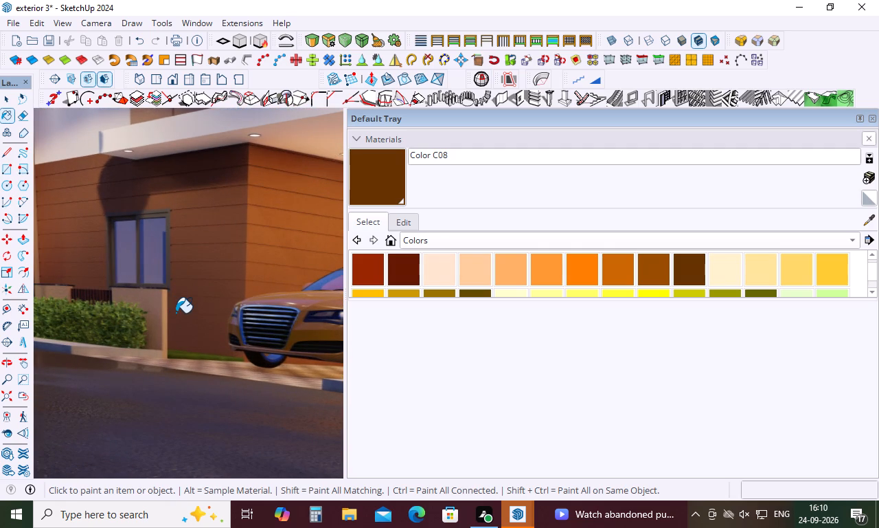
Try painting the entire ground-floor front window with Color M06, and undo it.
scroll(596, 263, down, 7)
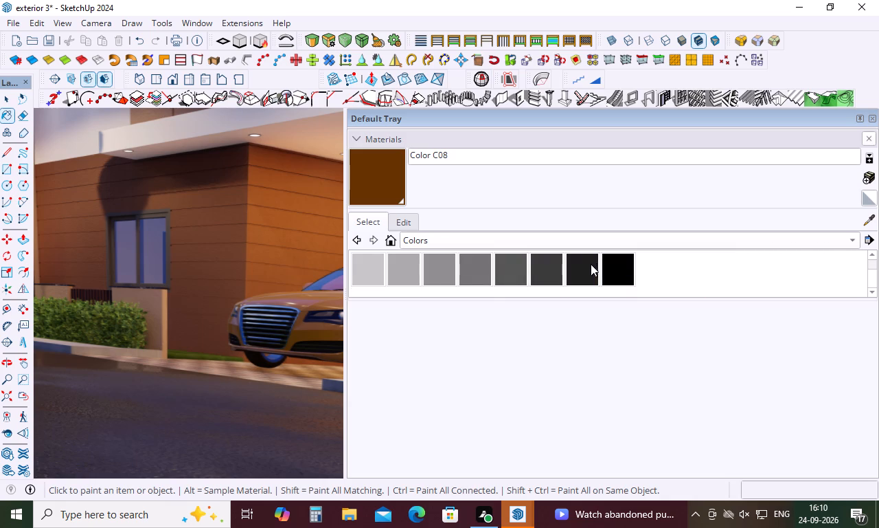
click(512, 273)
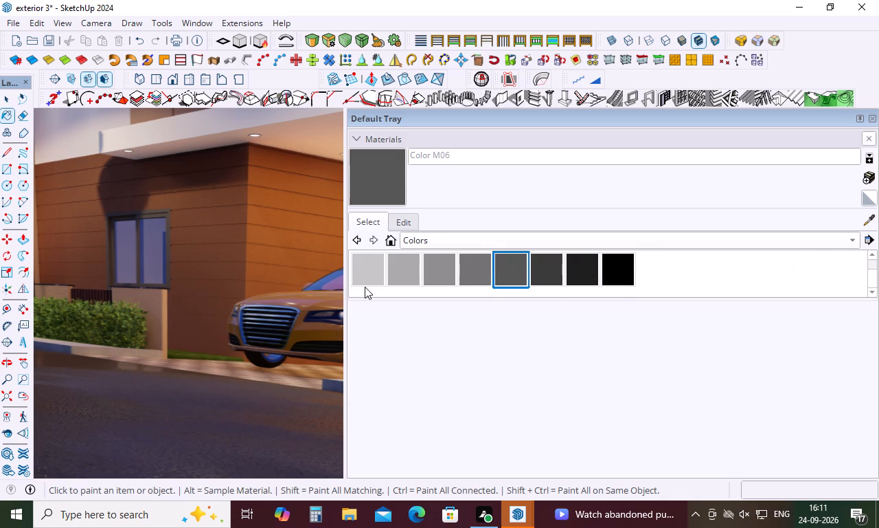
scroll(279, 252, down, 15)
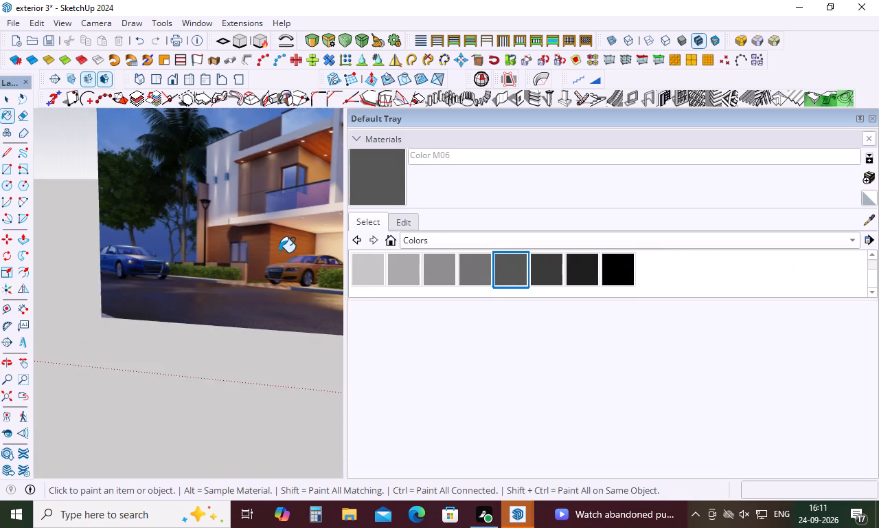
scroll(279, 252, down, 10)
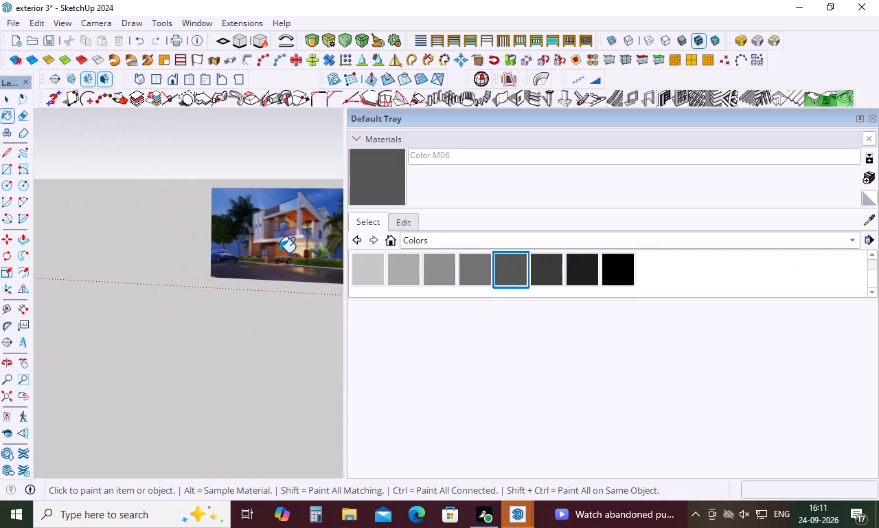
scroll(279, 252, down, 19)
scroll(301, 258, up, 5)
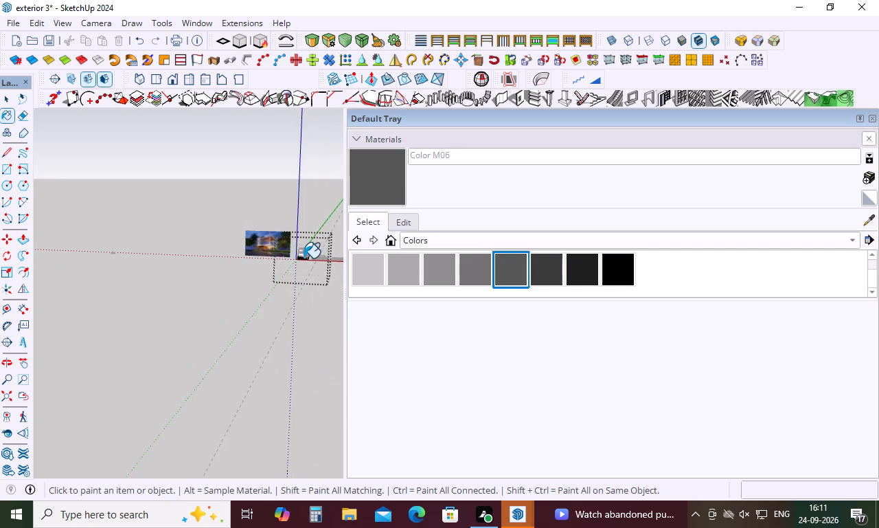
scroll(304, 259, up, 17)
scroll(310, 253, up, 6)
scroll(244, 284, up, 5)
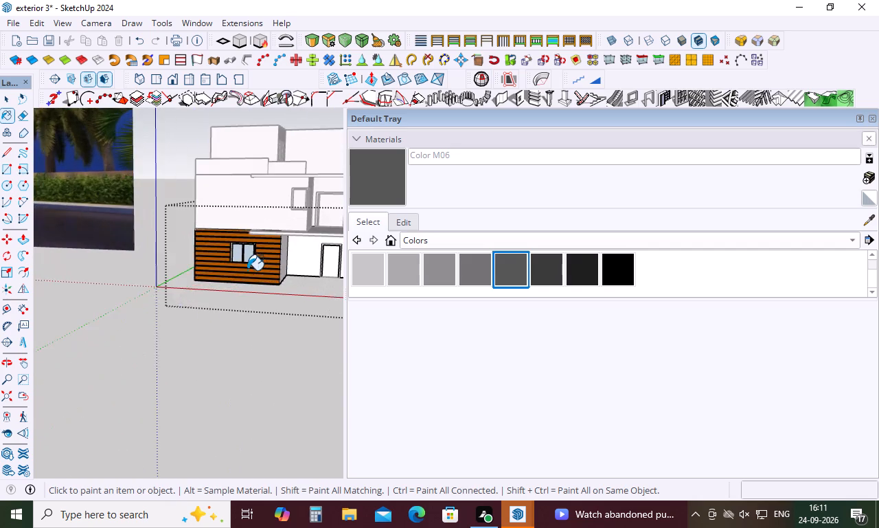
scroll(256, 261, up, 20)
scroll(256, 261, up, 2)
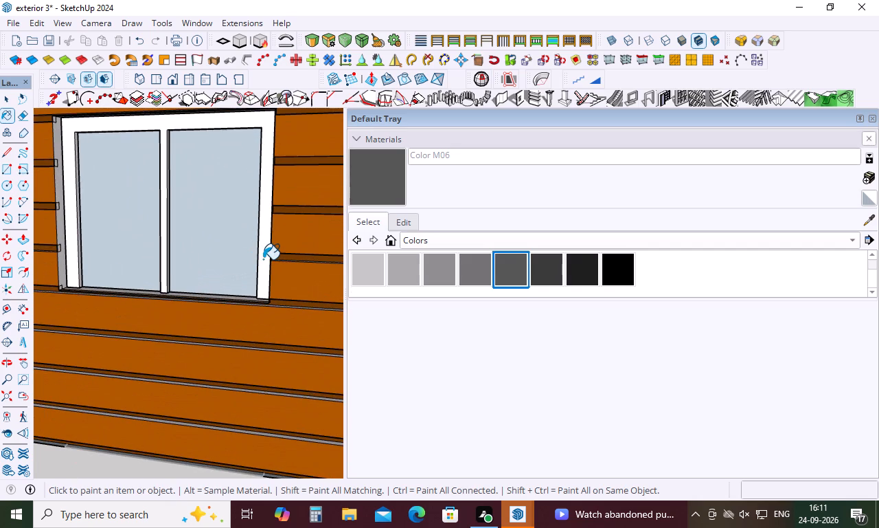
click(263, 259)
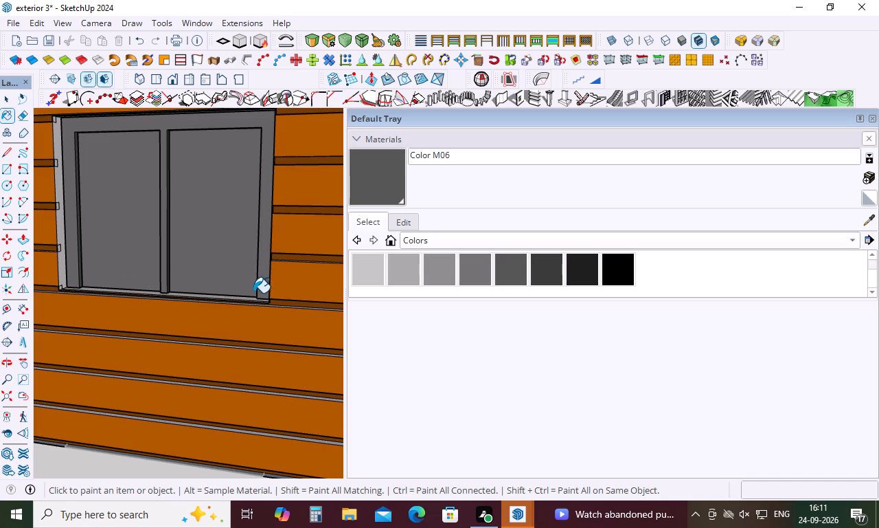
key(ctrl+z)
Open the ground-floor front window group, paint only its frame with Color M06, and close the group.
key(space)
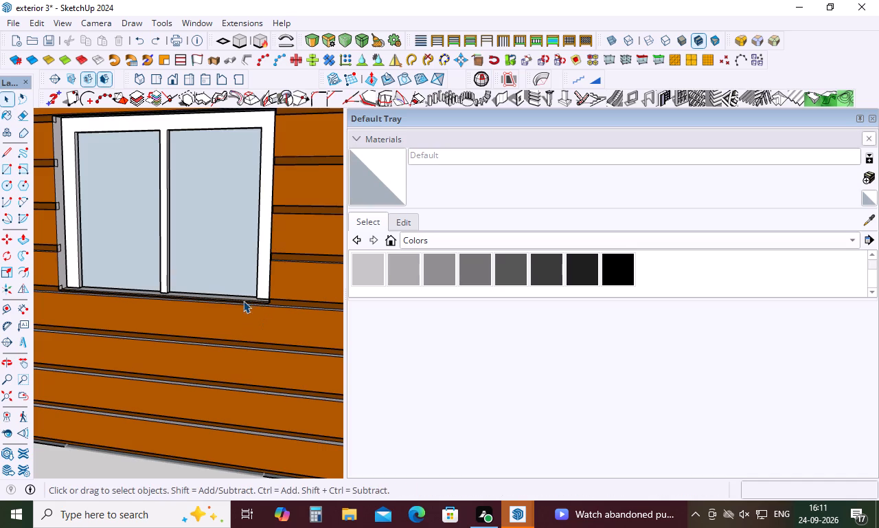
double_click(249, 276)
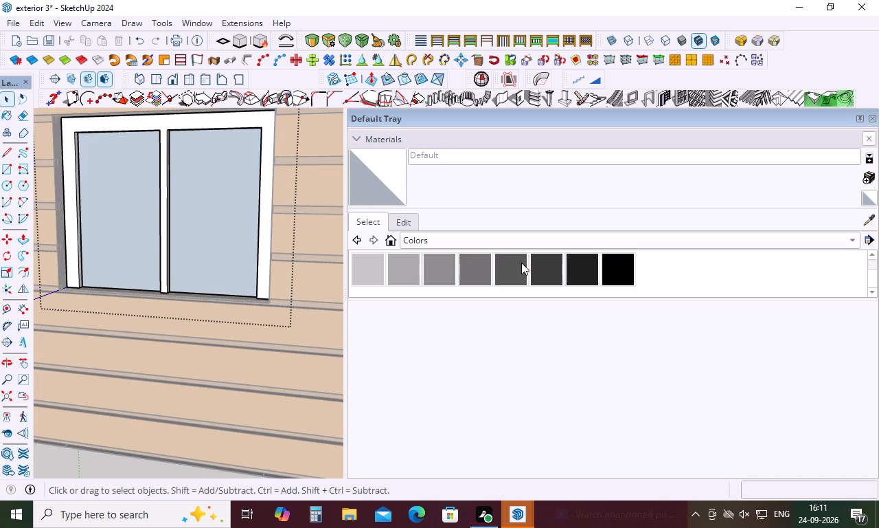
click(514, 268)
click(262, 233)
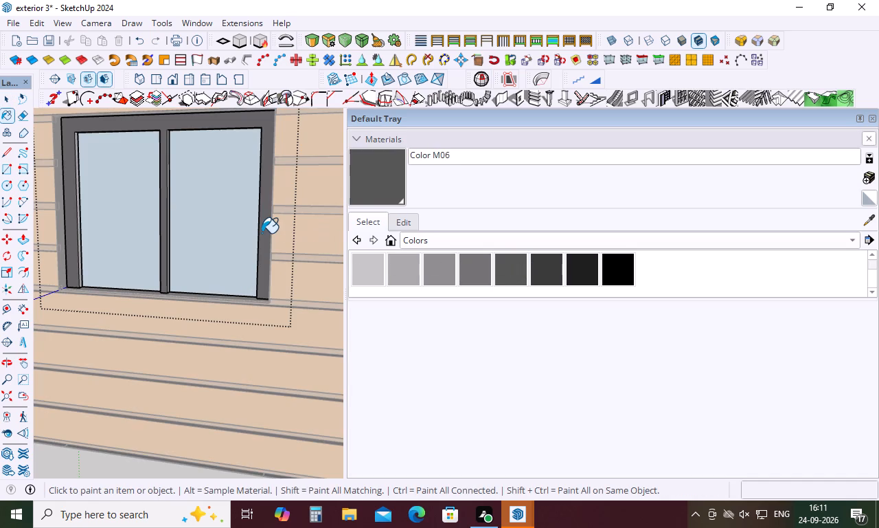
scroll(225, 258, down, 11)
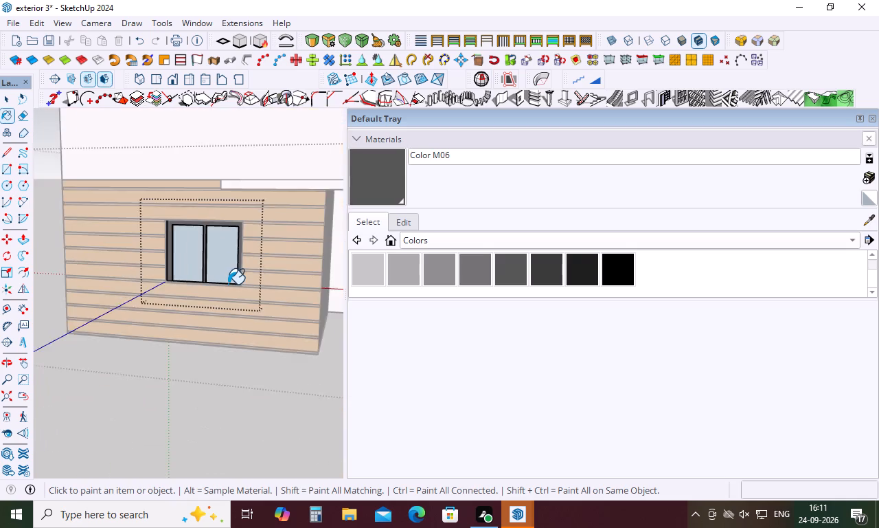
scroll(228, 284, down, 17)
scroll(228, 284, down, 4)
key(space)
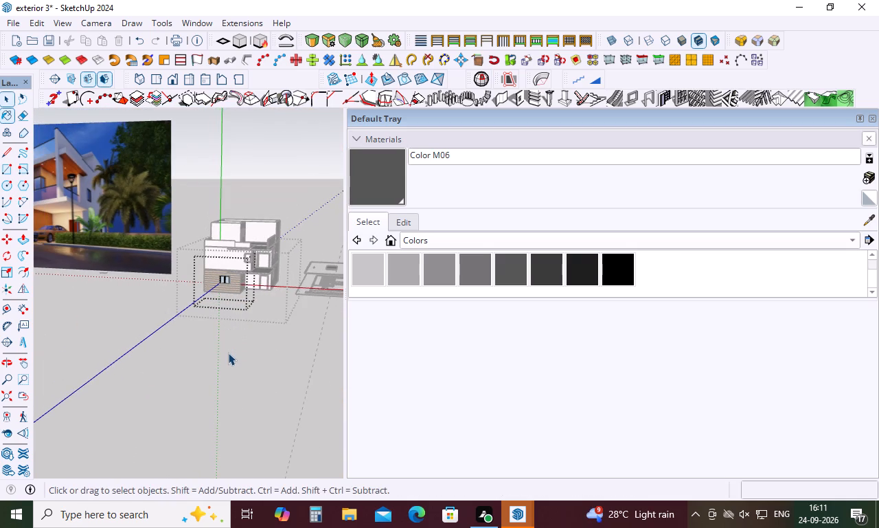
click(228, 353)
Create 15 grooves on the ground-floor side wall under the canopy, 1 15/16" wide, 2" deep, spaced 11 13/16", with softened edges.
scroll(224, 267, up, 5)
scroll(234, 300, down, 4)
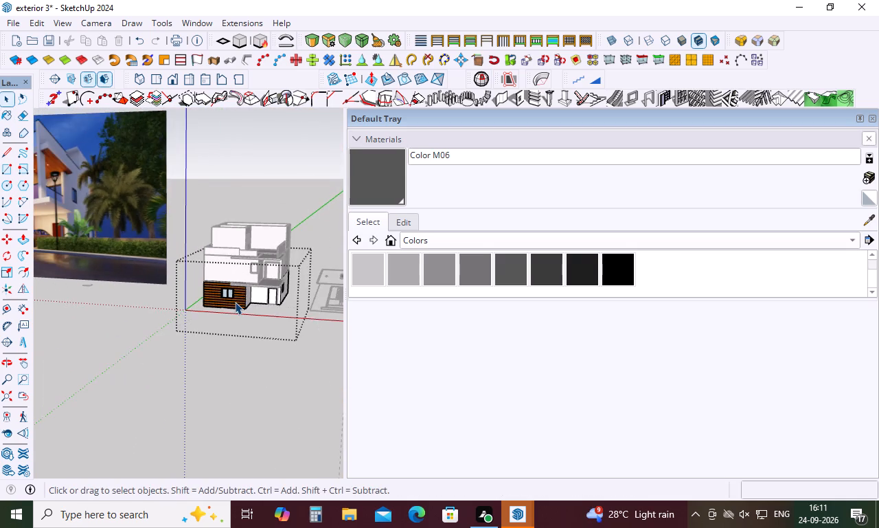
scroll(235, 302, down, 5)
scroll(255, 288, up, 11)
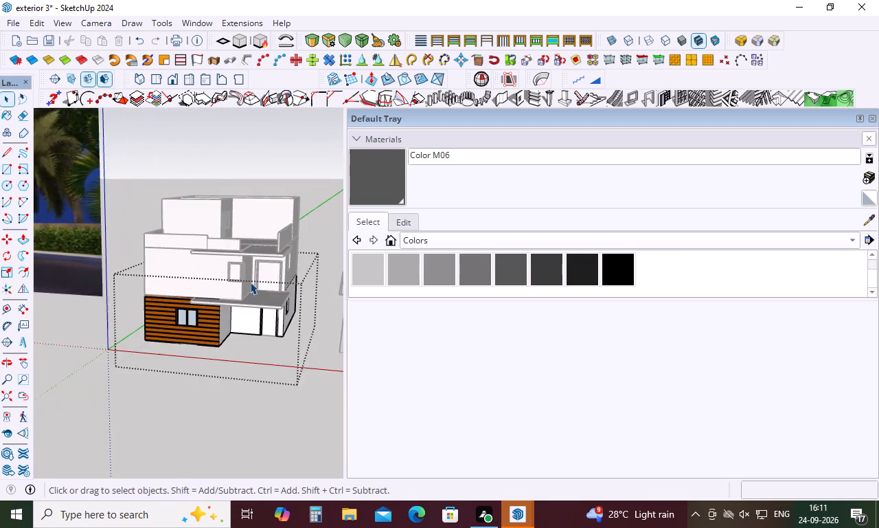
scroll(238, 331, up, 4)
click(209, 330)
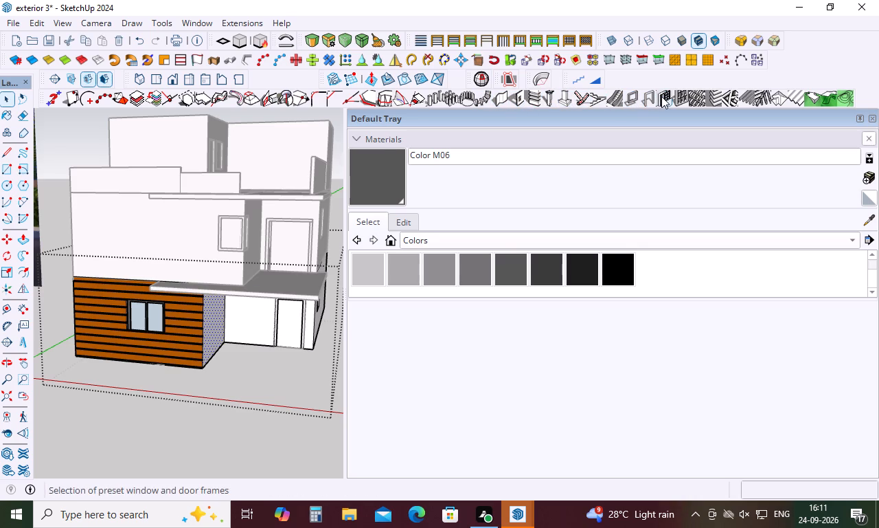
click(538, 100)
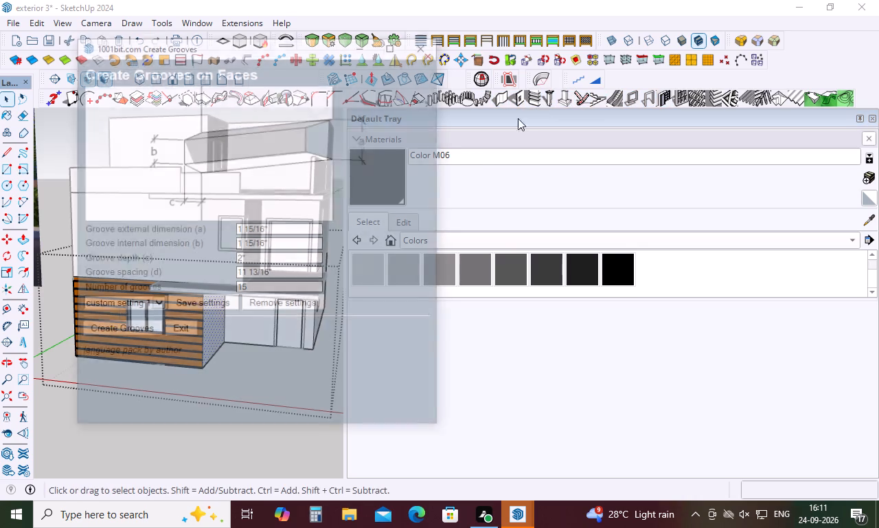
click(139, 329)
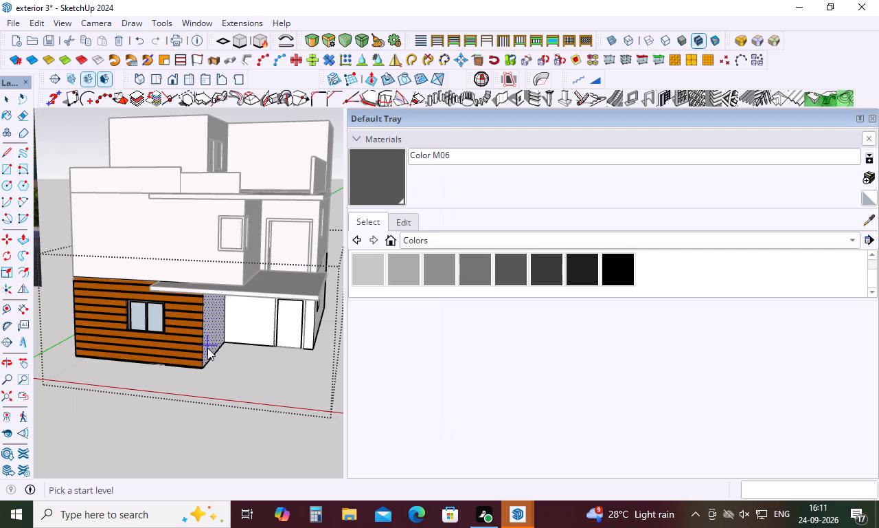
click(208, 362)
scroll(233, 345, up, 1)
middle_drag(233, 345, 220, 337)
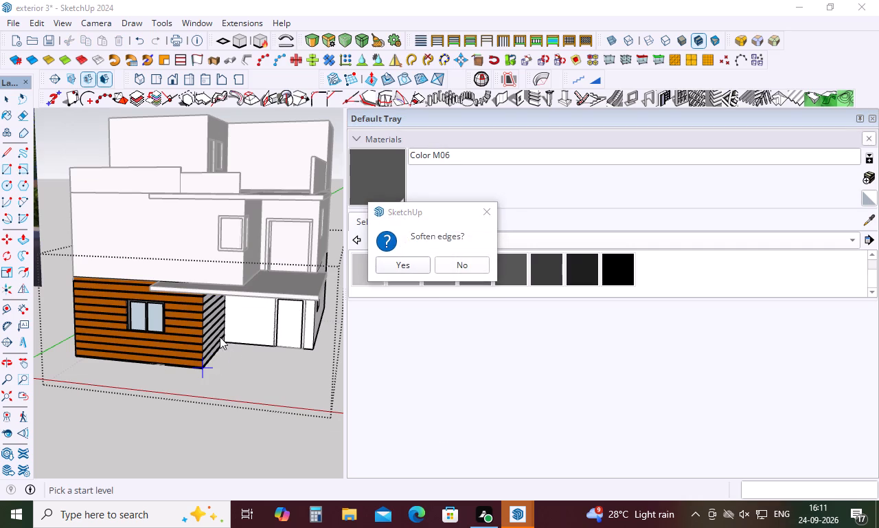
middle_drag(220, 337, 172, 319)
click(402, 265)
Paint the boards between the grooves of the ground-floor side wall with Color C07, from top to bottom.
middle_drag(240, 338, 133, 318)
scroll(137, 311, up, 9)
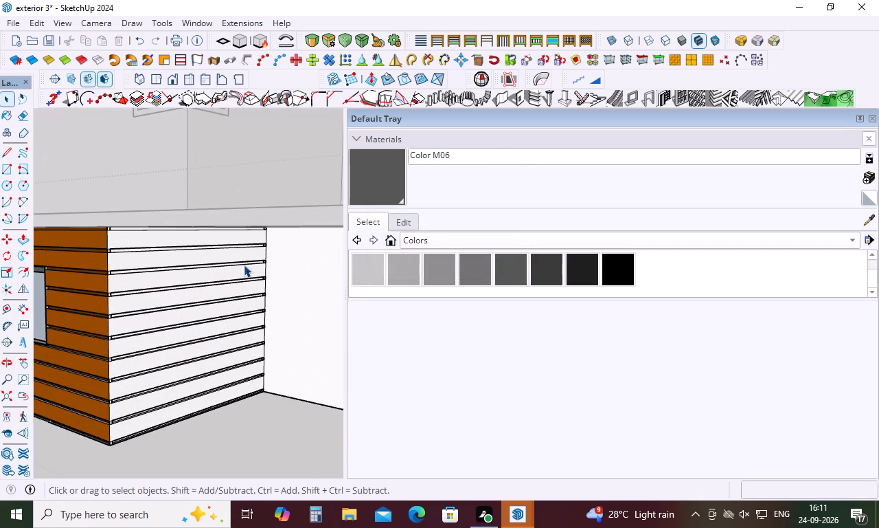
scroll(634, 278, up, 8)
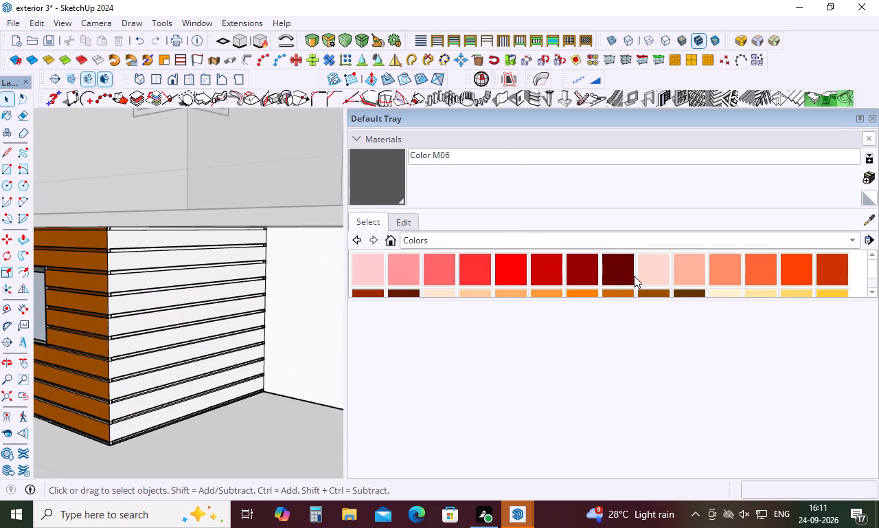
scroll(634, 276, up, 3)
scroll(571, 270, down, 2)
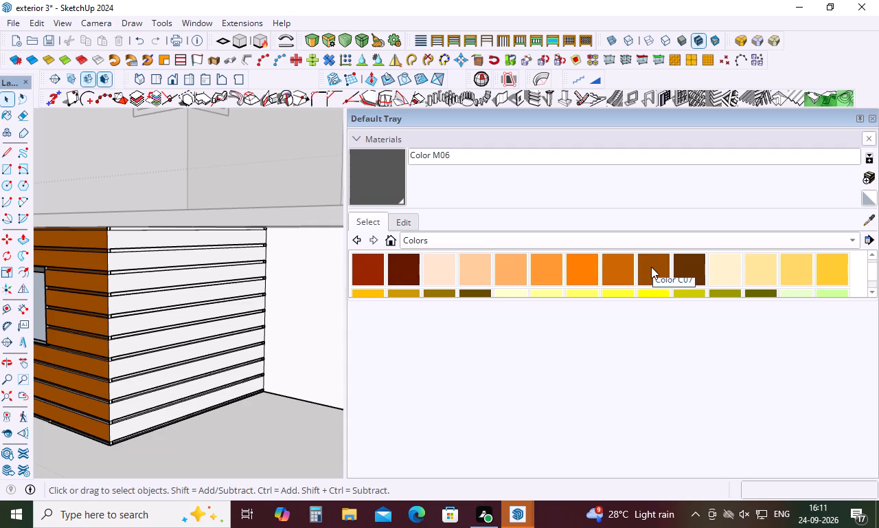
click(651, 267)
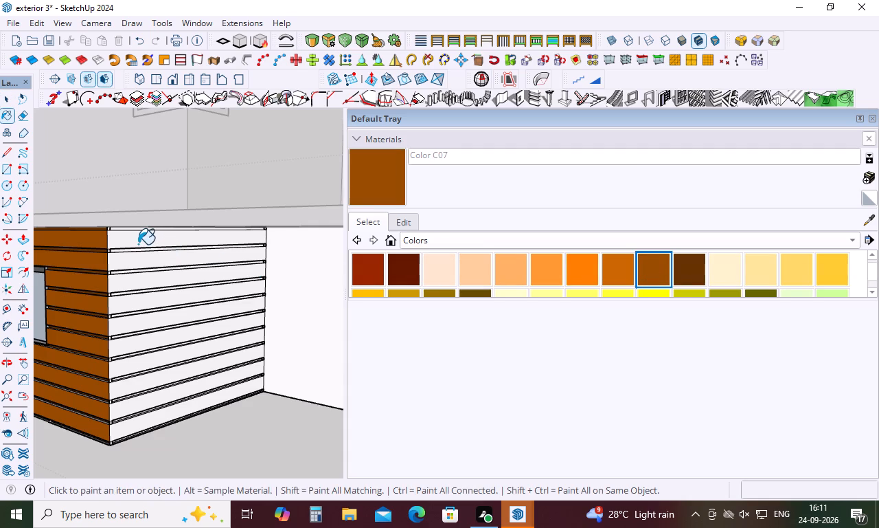
click(138, 244)
click(139, 258)
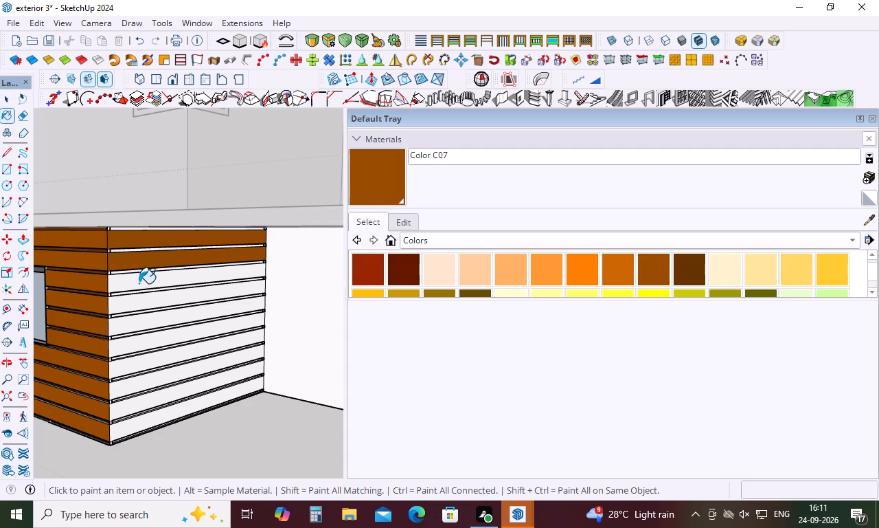
click(139, 283)
click(139, 300)
click(143, 320)
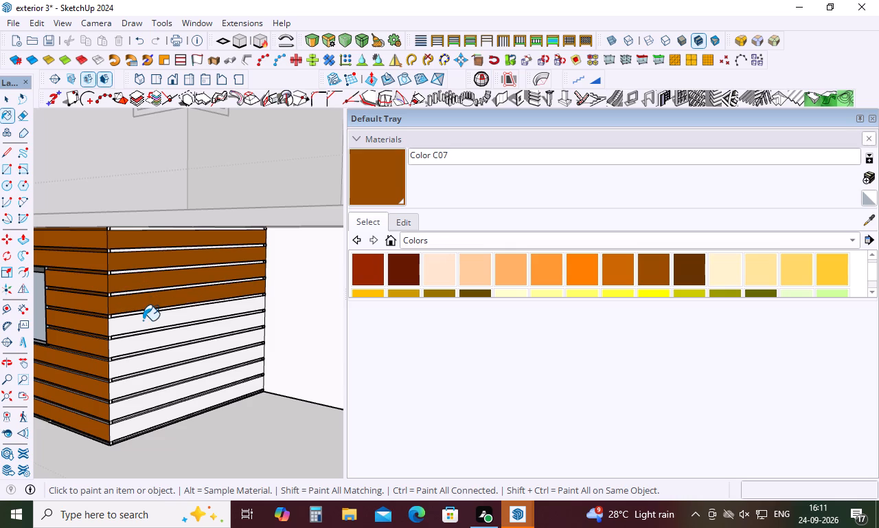
click(144, 338)
click(146, 362)
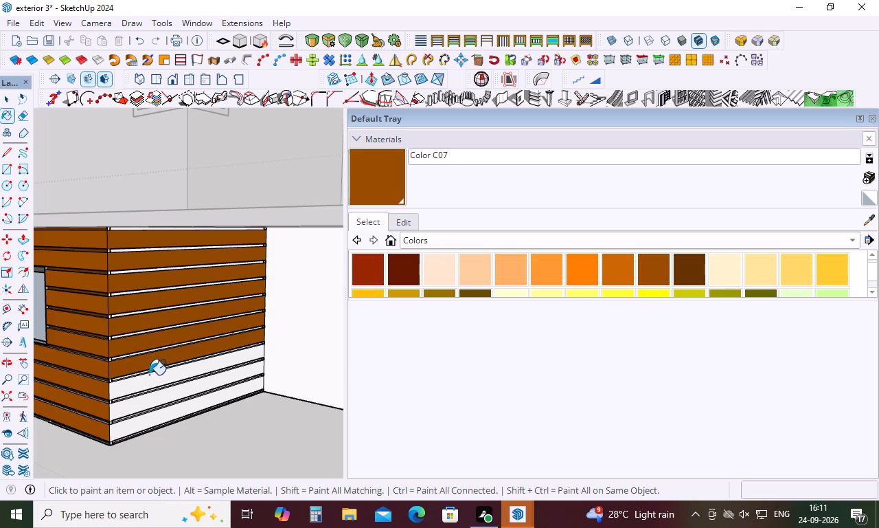
click(150, 377)
click(153, 399)
click(157, 417)
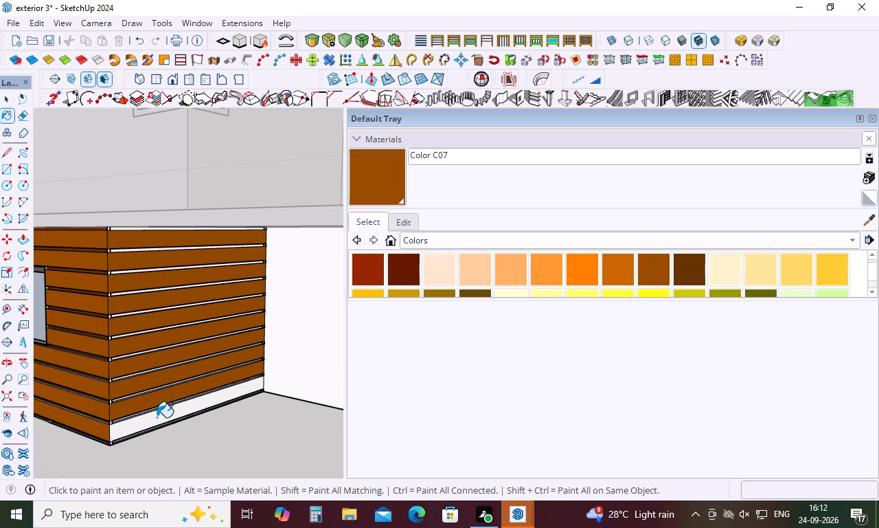
Paint the ledges of the lowest groove on both ground-floor walls at the corner with Color C08.
scroll(87, 421, up, 5)
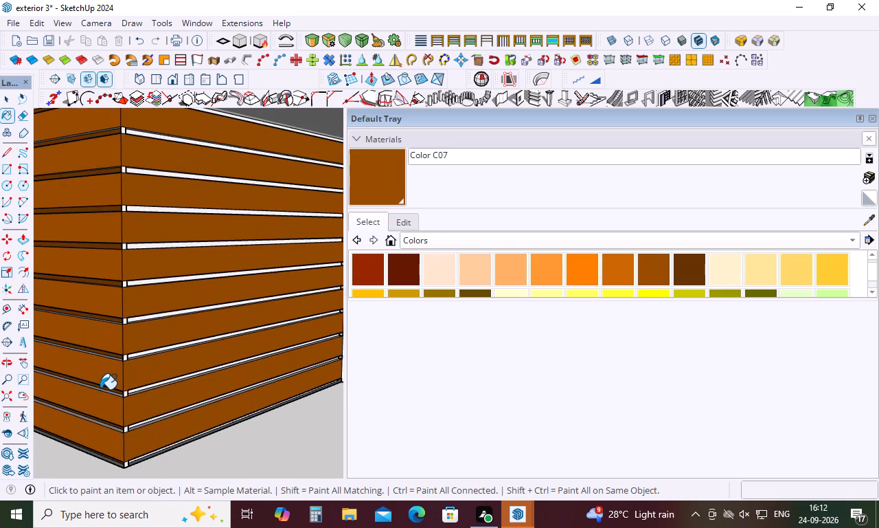
scroll(101, 389, up, 5)
scroll(157, 330, down, 3)
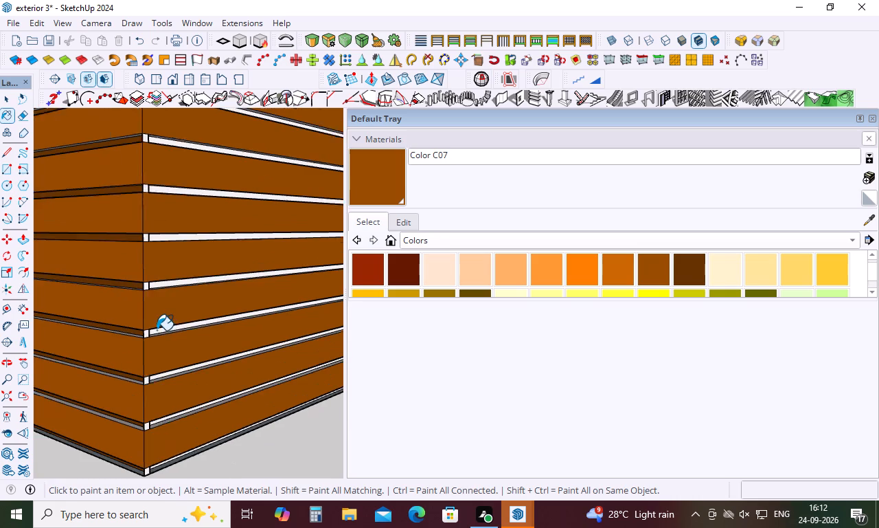
scroll(157, 330, down, 1)
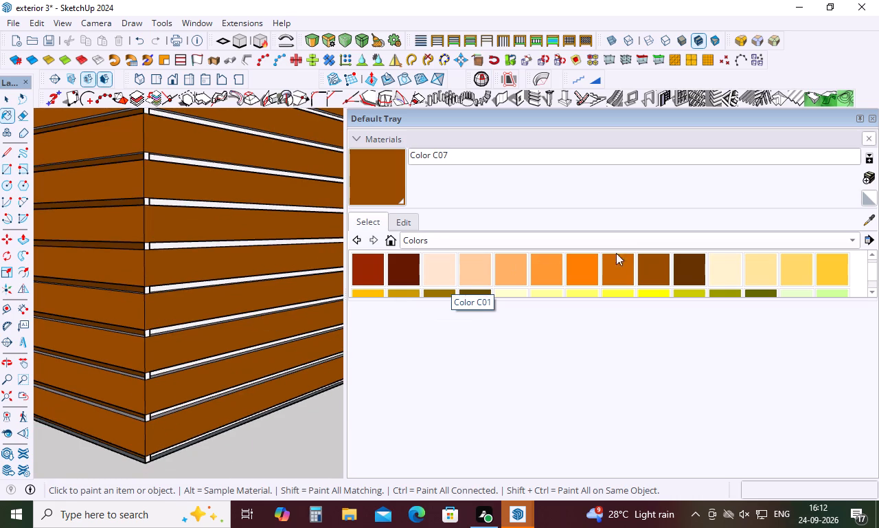
click(691, 273)
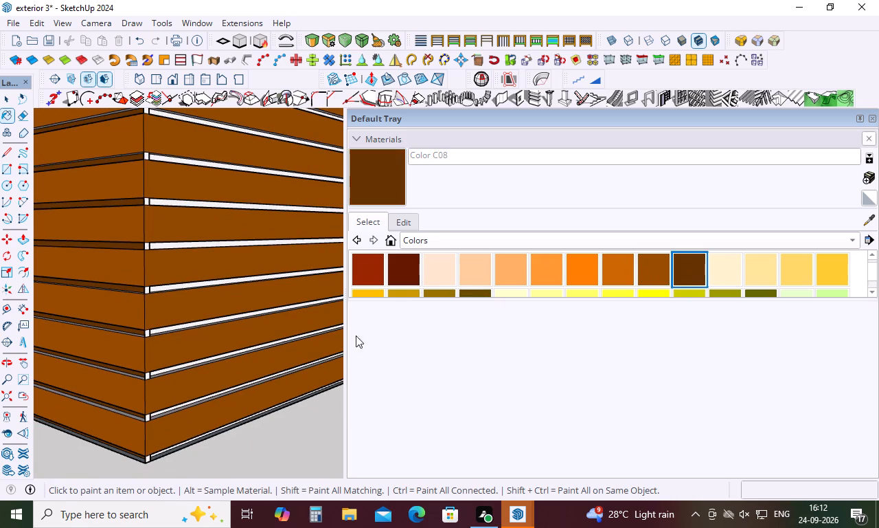
scroll(99, 333, up, 5)
scroll(146, 324, down, 5)
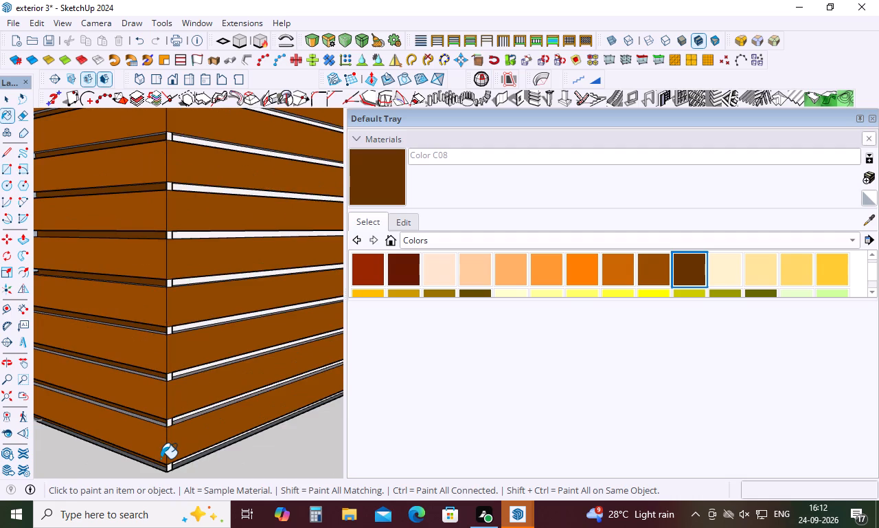
scroll(161, 459, up, 13)
click(163, 471)
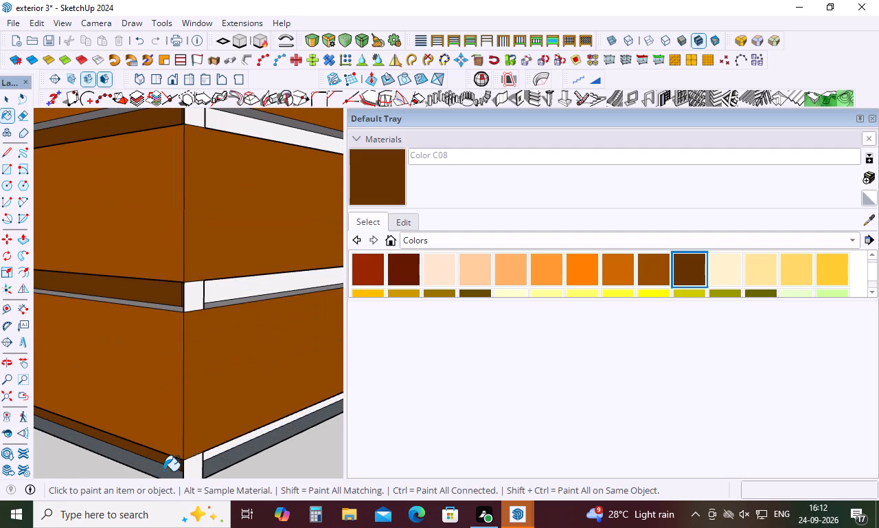
click(219, 469)
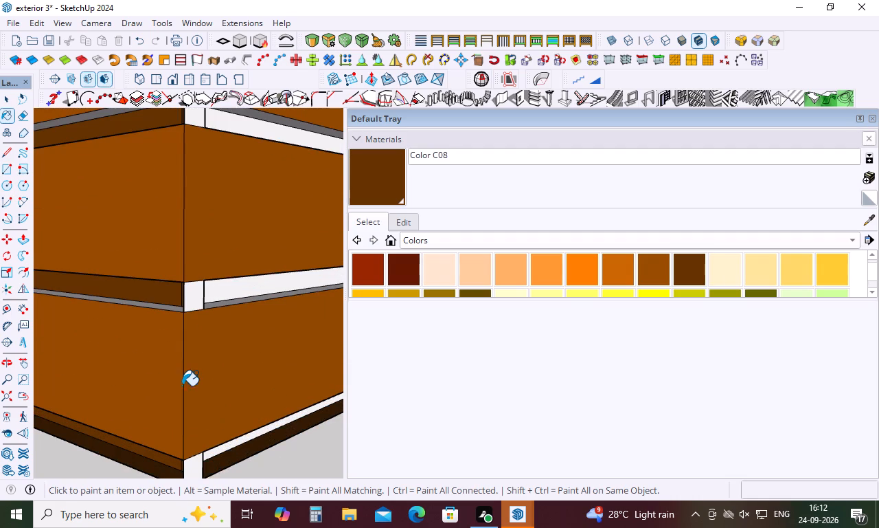
Paint the second groove from the bottom with Color C08: the ledges on both walls and the side wall's recessed face.
scroll(177, 375, down, 5)
scroll(197, 324, up, 5)
click(157, 342)
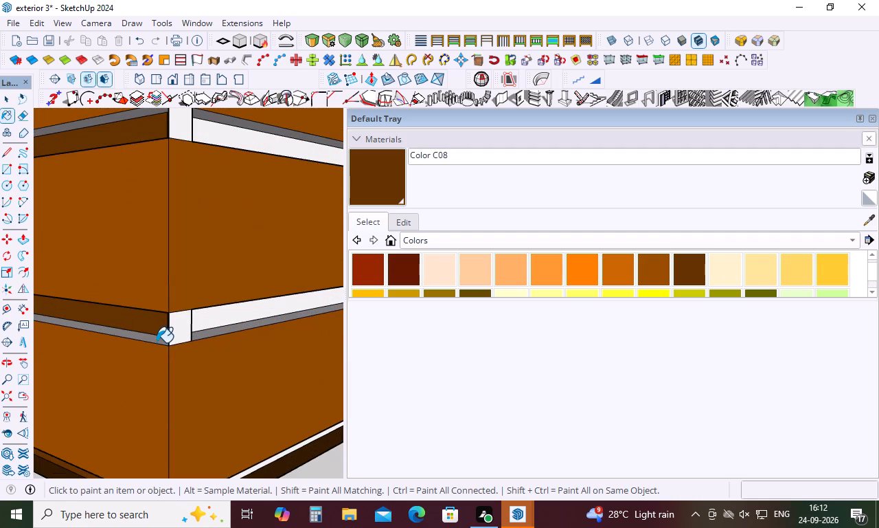
scroll(154, 340, up, 10)
click(155, 338)
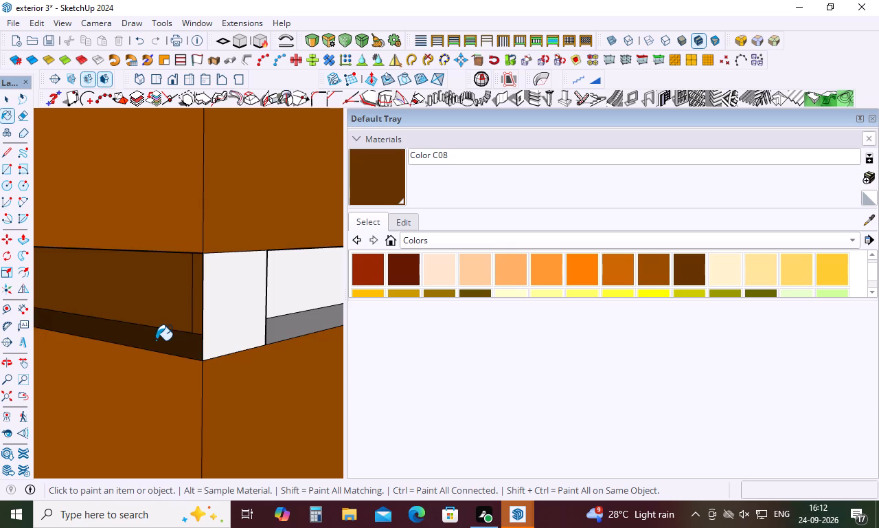
scroll(156, 340, down, 14)
click(220, 327)
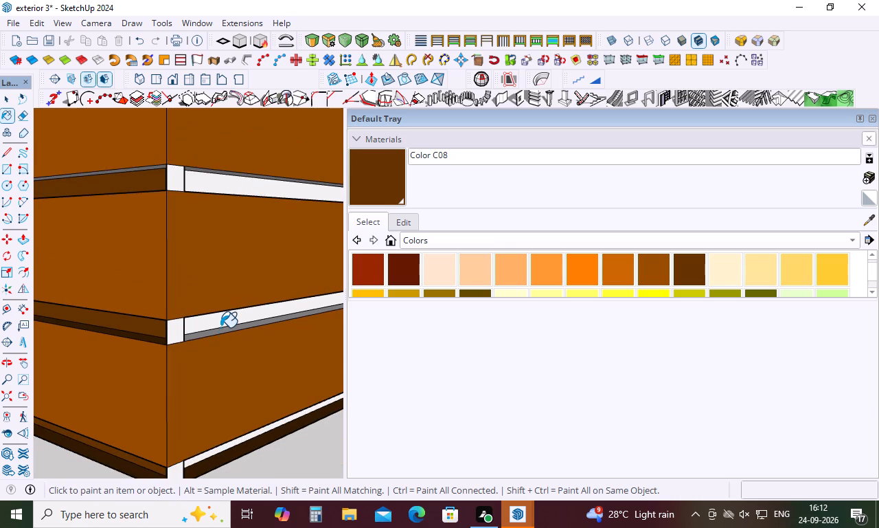
click(222, 330)
scroll(222, 329, up, 5)
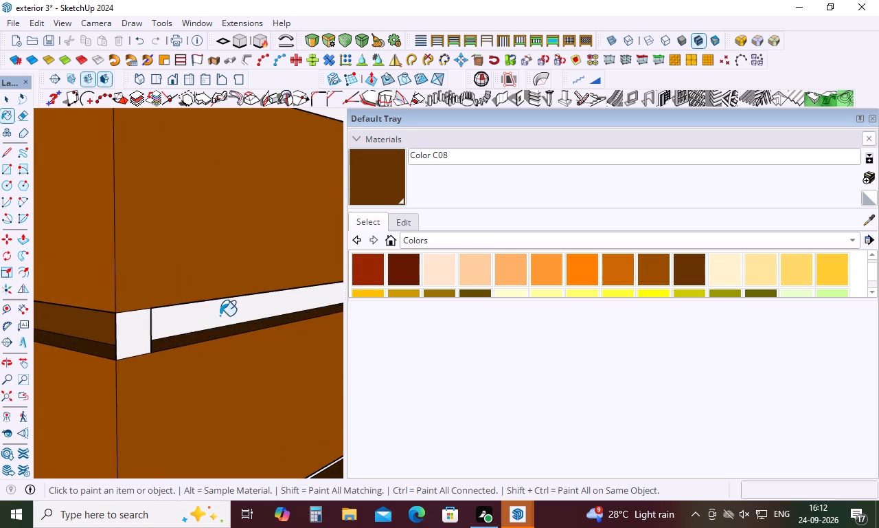
click(220, 316)
Paint the lowest groove's recessed side-wall face and the corner faces of the two lowest grooves with Color C08.
scroll(216, 309, down, 9)
scroll(216, 422, up, 6)
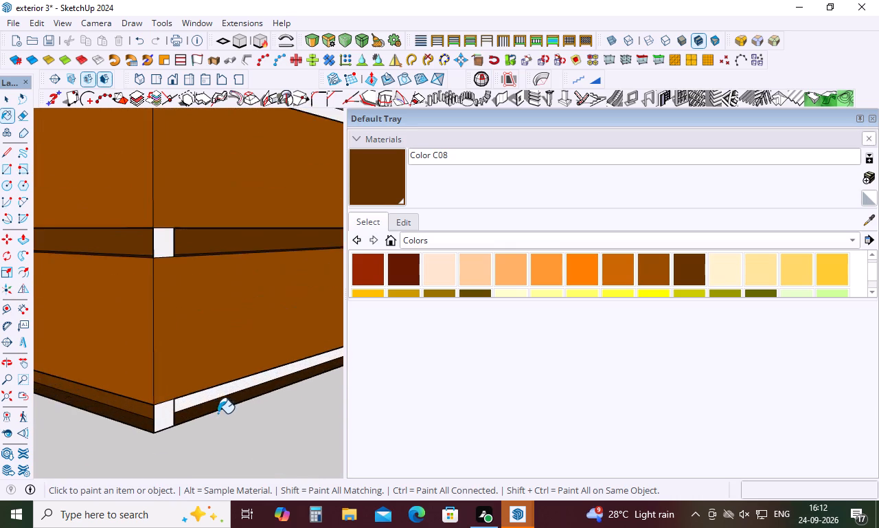
scroll(218, 413, up, 5)
click(222, 377)
scroll(196, 393, down, 11)
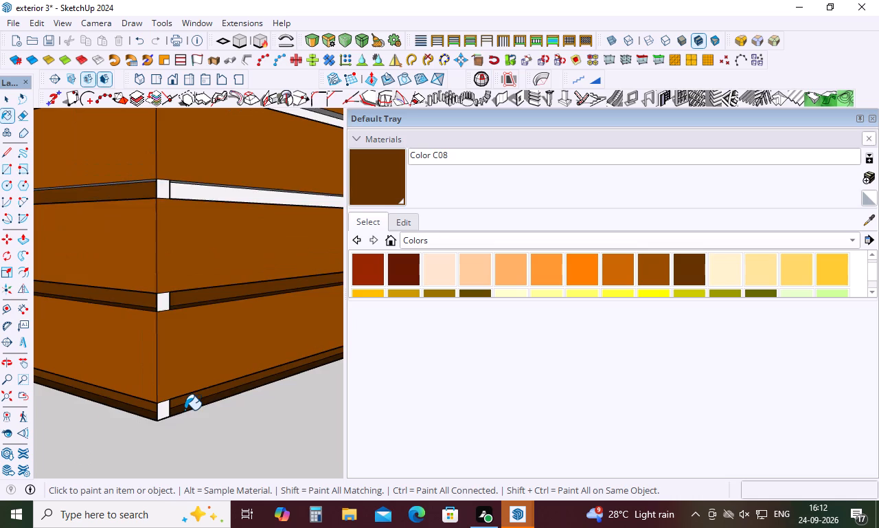
scroll(185, 410, down, 4)
scroll(168, 341, up, 8)
click(174, 335)
scroll(173, 311, down, 4)
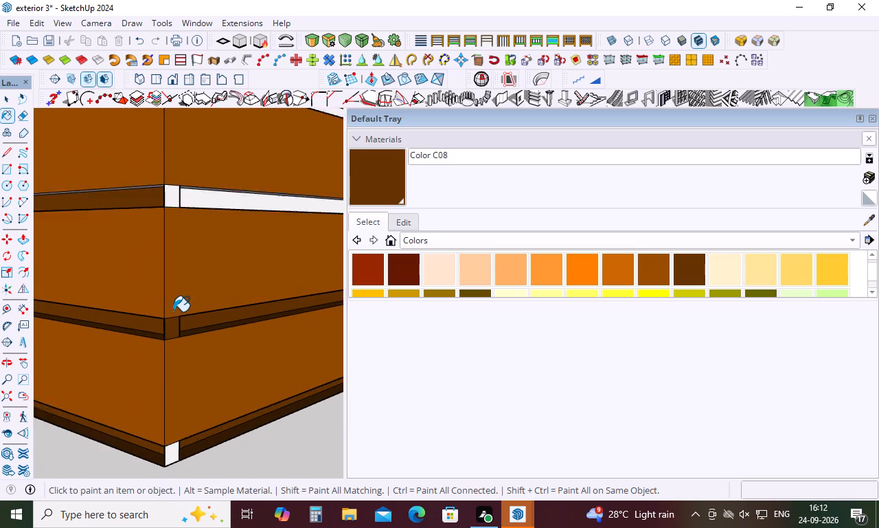
scroll(173, 311, down, 1)
scroll(174, 444, up, 10)
click(174, 417)
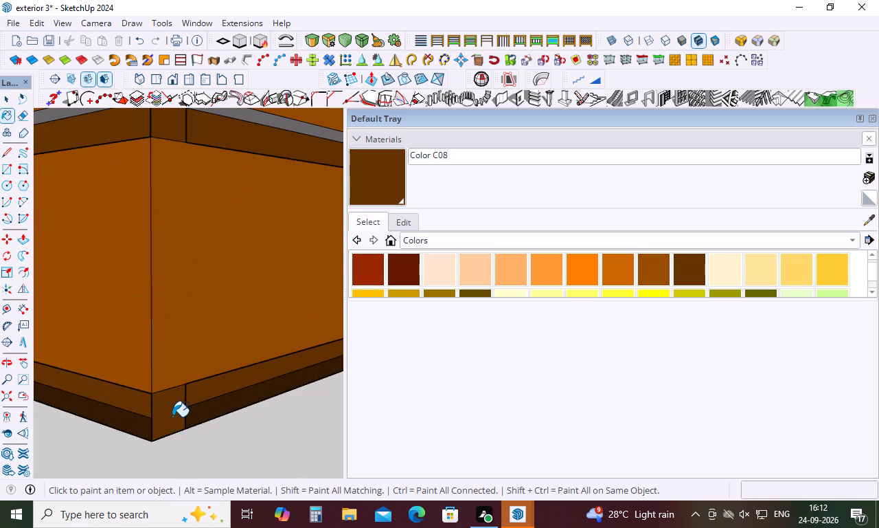
Paint the side wall's third groove from the bottom with Color C08, covering its ledge, recessed face and corner face.
scroll(170, 416, down, 16)
scroll(168, 416, down, 5)
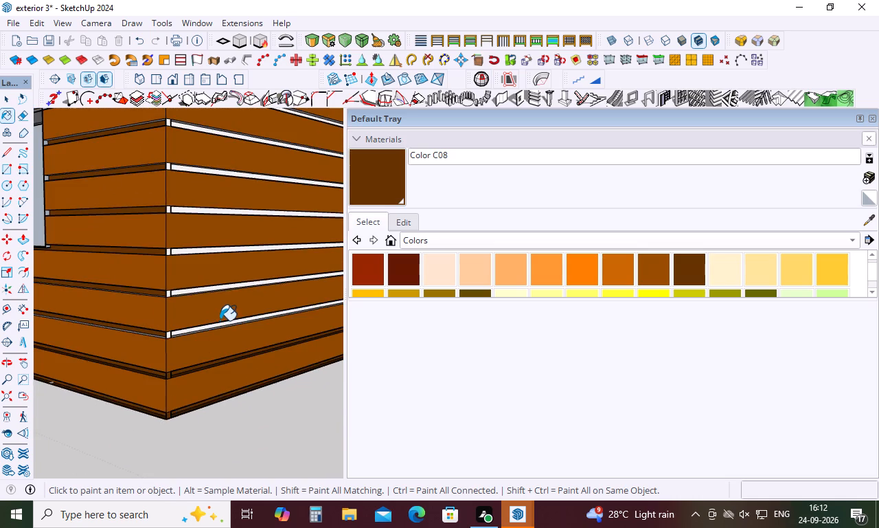
scroll(220, 319, up, 10)
click(211, 344)
scroll(211, 342, up, 5)
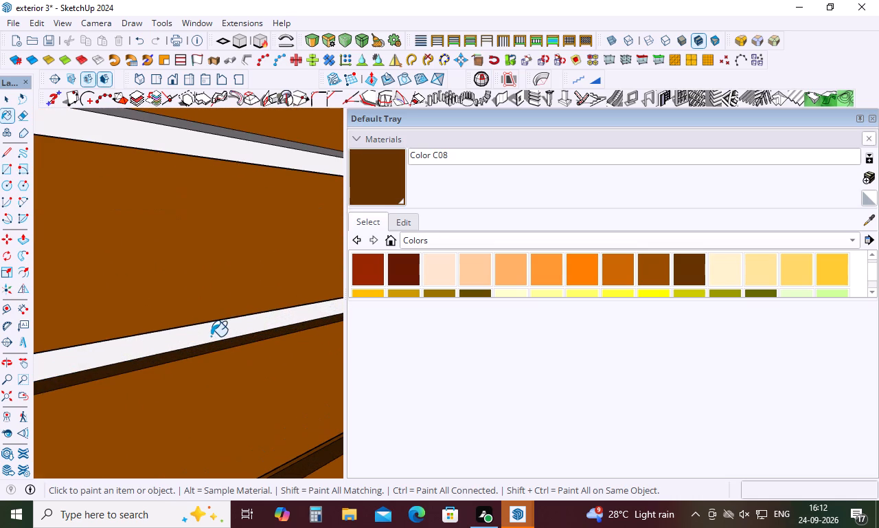
click(212, 333)
scroll(218, 318, down, 15)
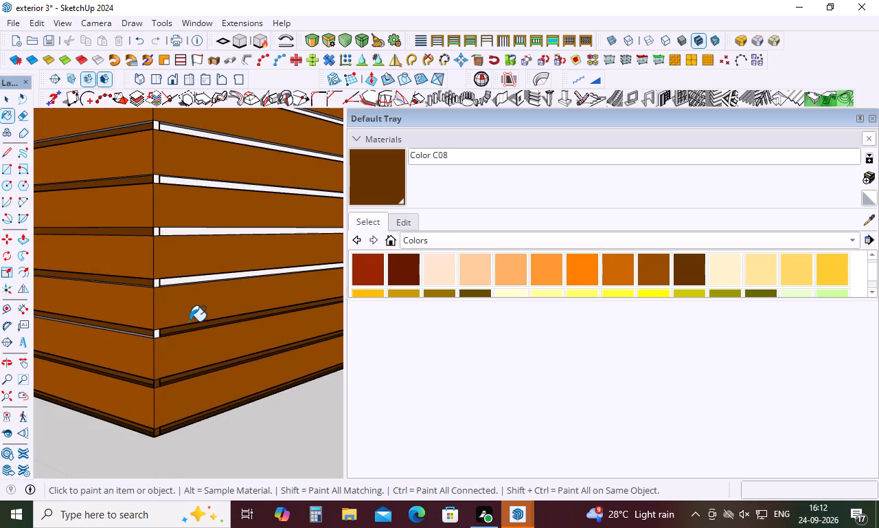
click(157, 333)
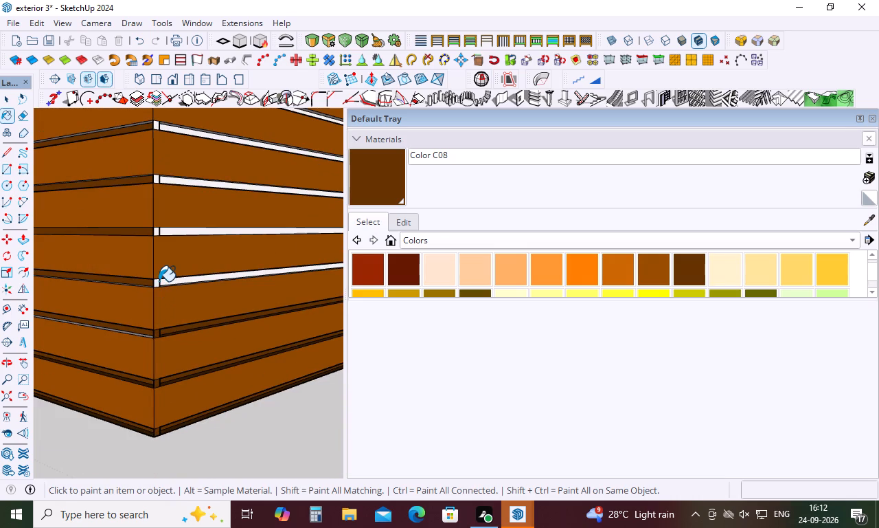
Paint the side wall's fourth groove from the bottom with Color C08, covering its corner face, recessed face and ledge.
click(157, 281)
scroll(167, 283, up, 9)
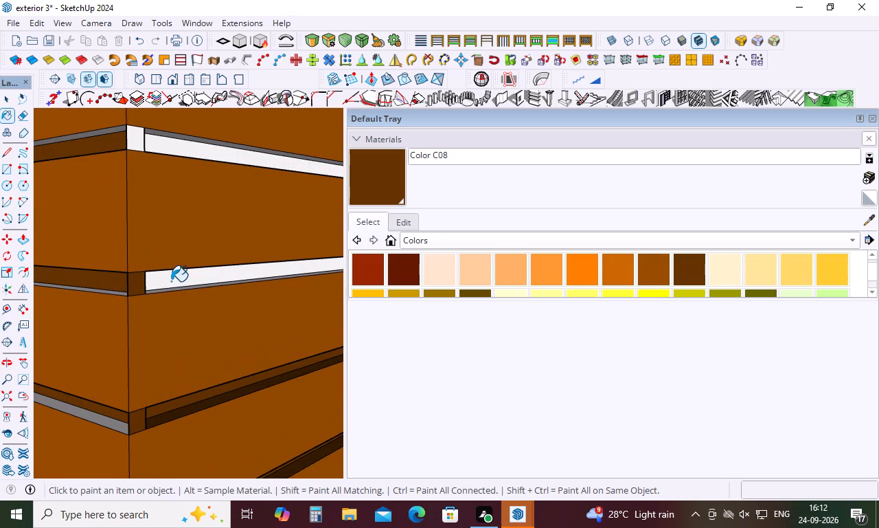
click(173, 283)
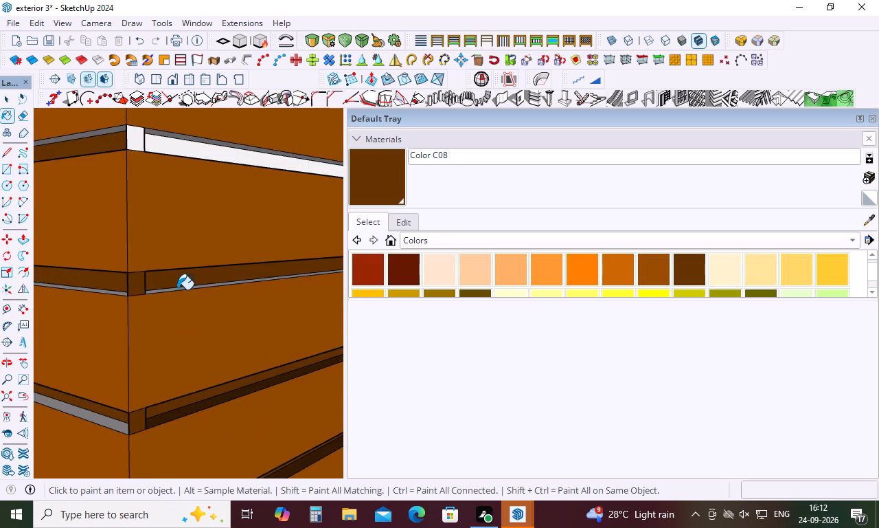
click(179, 287)
click(178, 287)
click(181, 289)
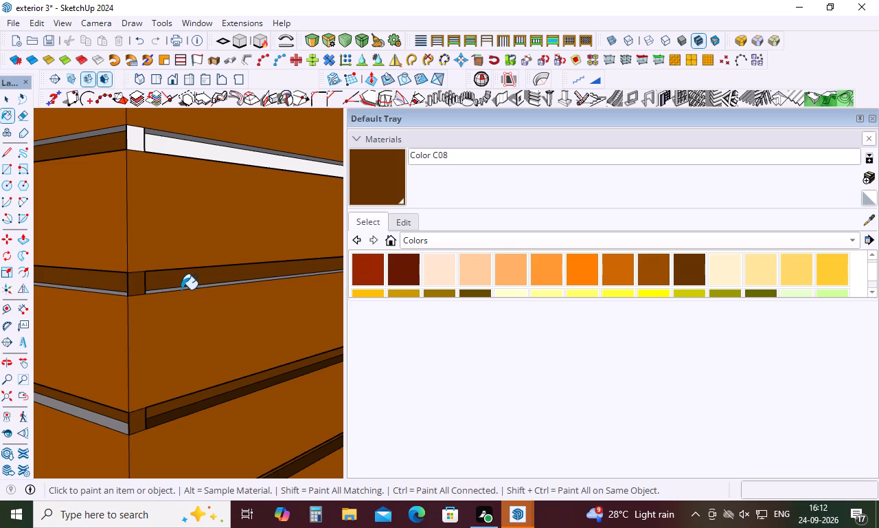
scroll(183, 286, up, 5)
click(184, 285)
click(186, 291)
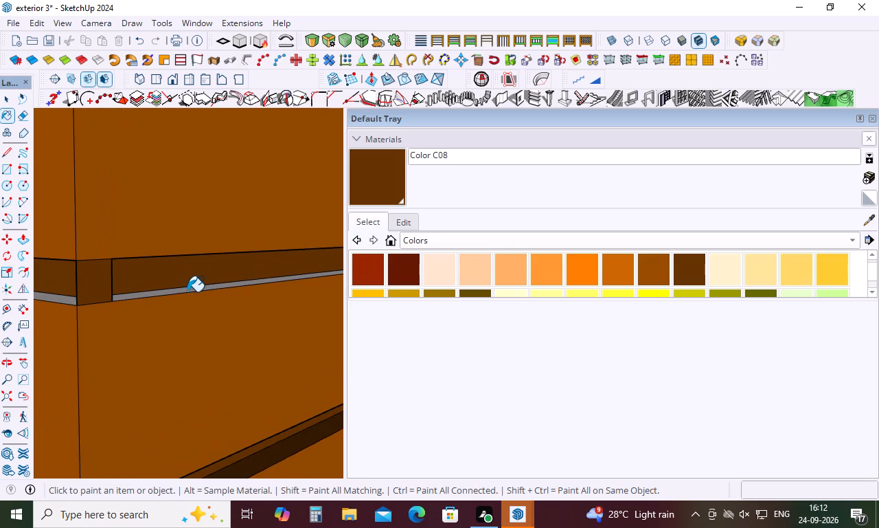
click(192, 288)
Paint the front wall's ledges in the third and fourth grooves from the bottom with Color C08.
scroll(192, 287, down, 14)
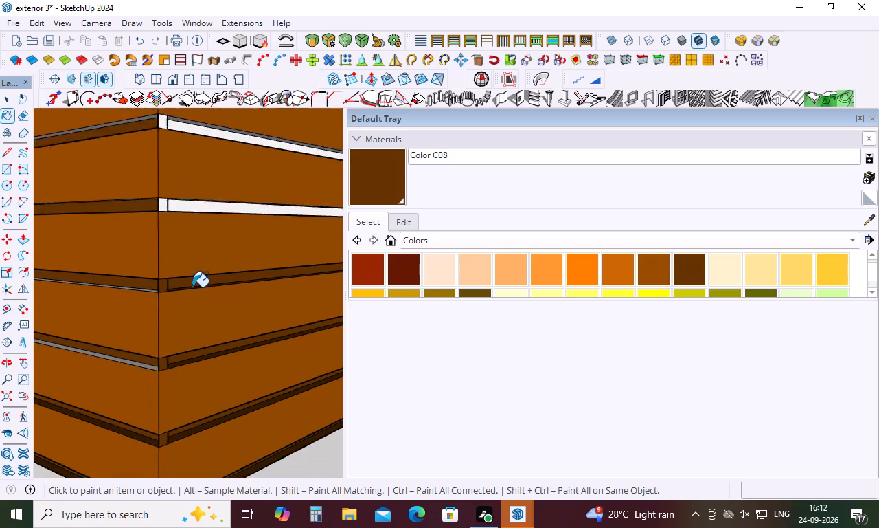
scroll(140, 349, up, 10)
click(151, 354)
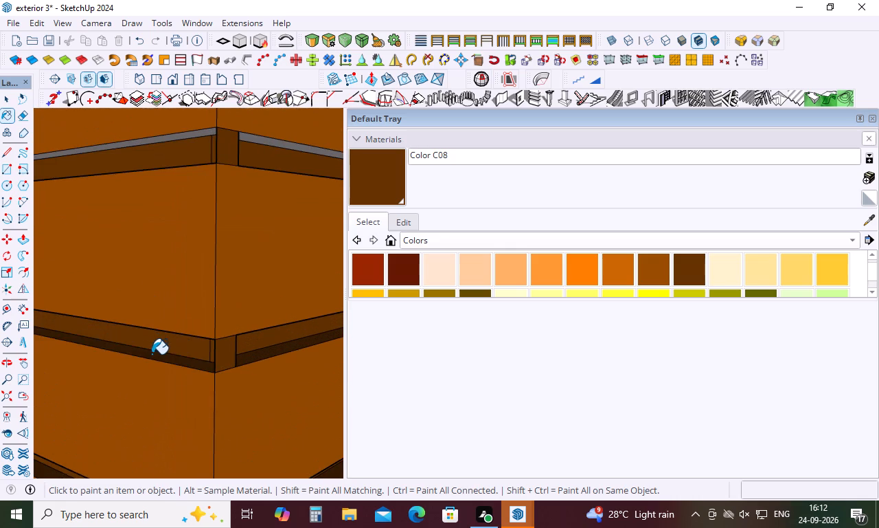
scroll(159, 343, down, 5)
scroll(185, 288, down, 9)
scroll(186, 257, up, 5)
middle_drag(186, 253, 186, 264)
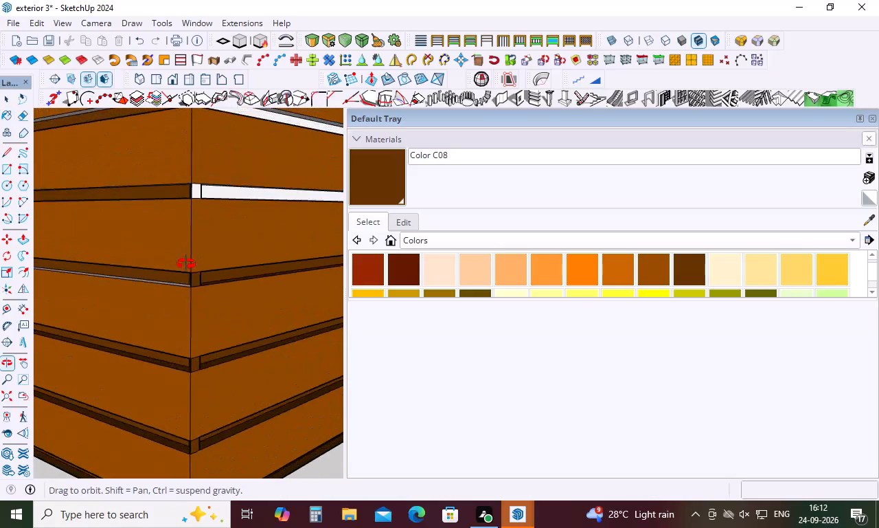
middle_drag(186, 264, 186, 309)
scroll(179, 348, up, 5)
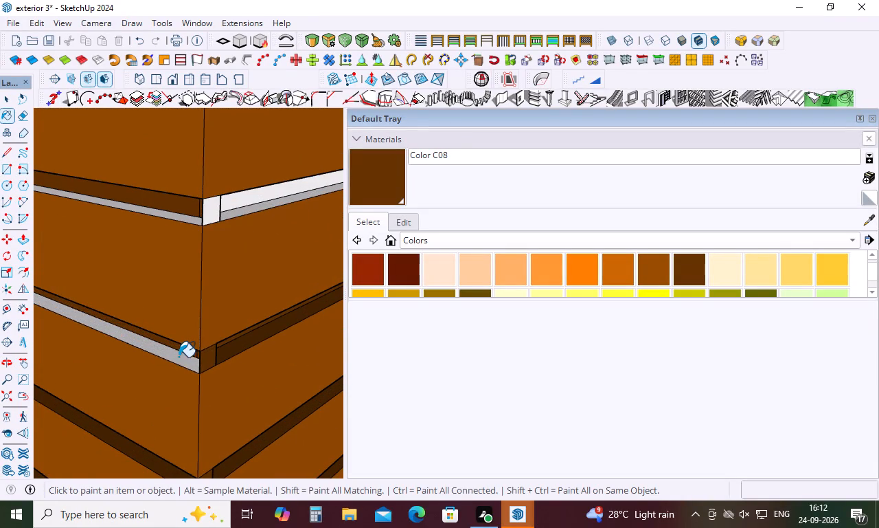
click(179, 357)
Paint the fifth groove from the bottom with Color C08: both walls' ledges, the side wall's recessed face and the corner face.
scroll(181, 341, down, 9)
scroll(196, 256, up, 5)
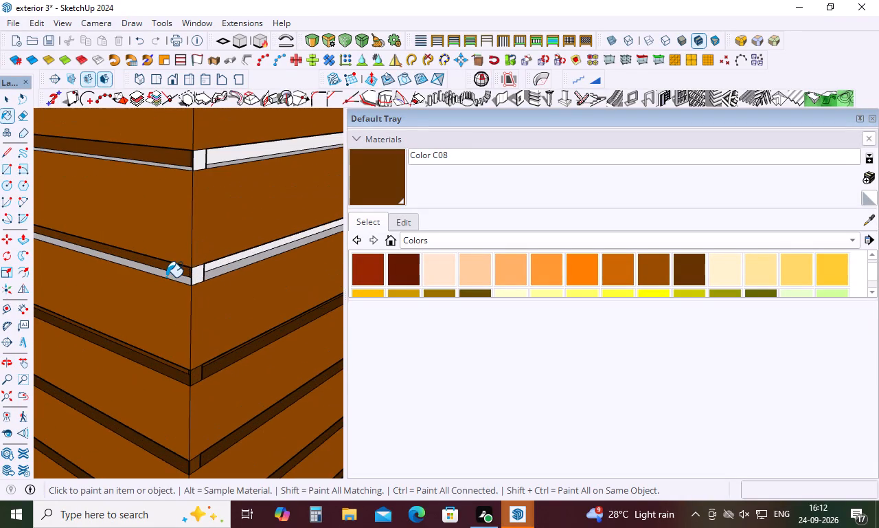
scroll(172, 272, up, 5)
click(172, 278)
scroll(169, 271, down, 5)
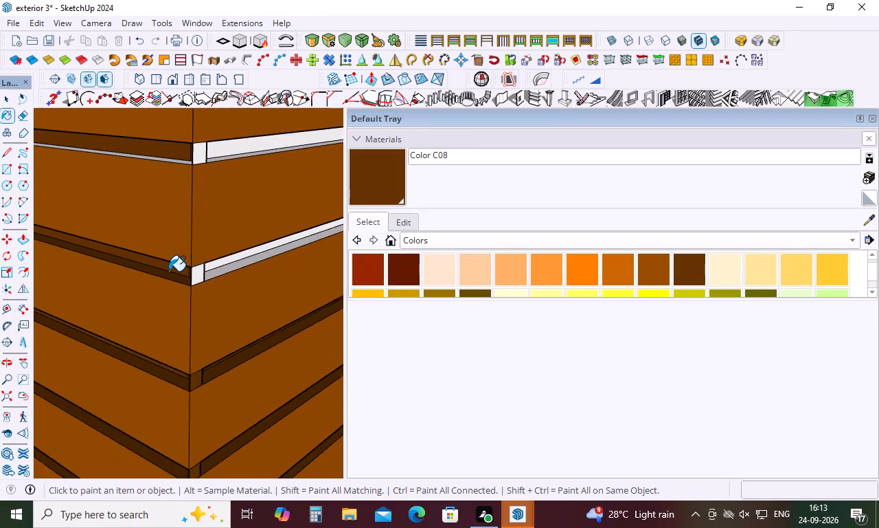
scroll(169, 271, down, 5)
scroll(228, 254, up, 10)
click(216, 277)
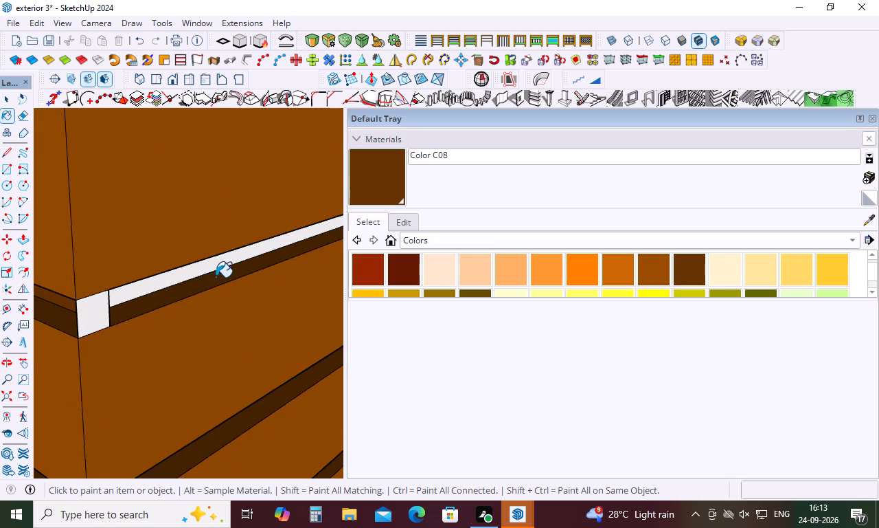
scroll(210, 265, up, 6)
click(209, 263)
scroll(209, 263, down, 9)
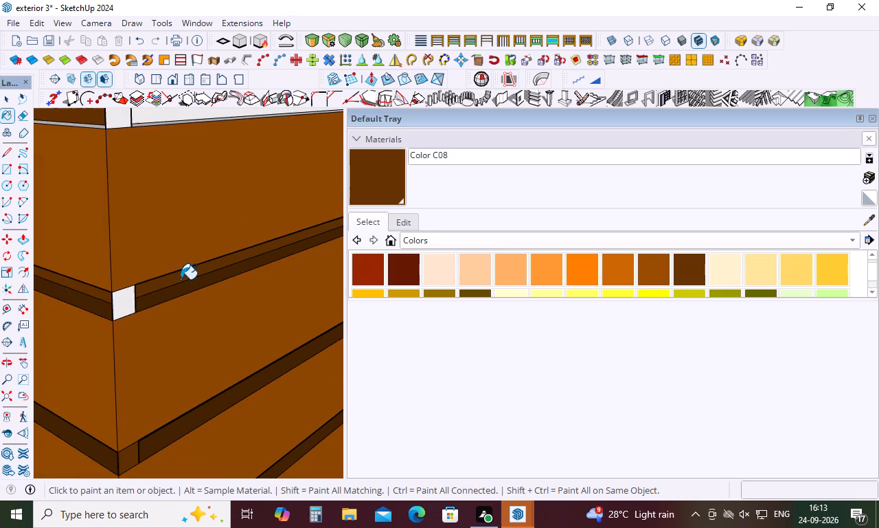
click(126, 297)
Paint the front wall's ledges and corner faces in the sixth and seventh grooves from the bottom, plus the eighth groove's corner face, with Color C08.
scroll(137, 307, down, 11)
middle_drag(163, 276, 159, 297)
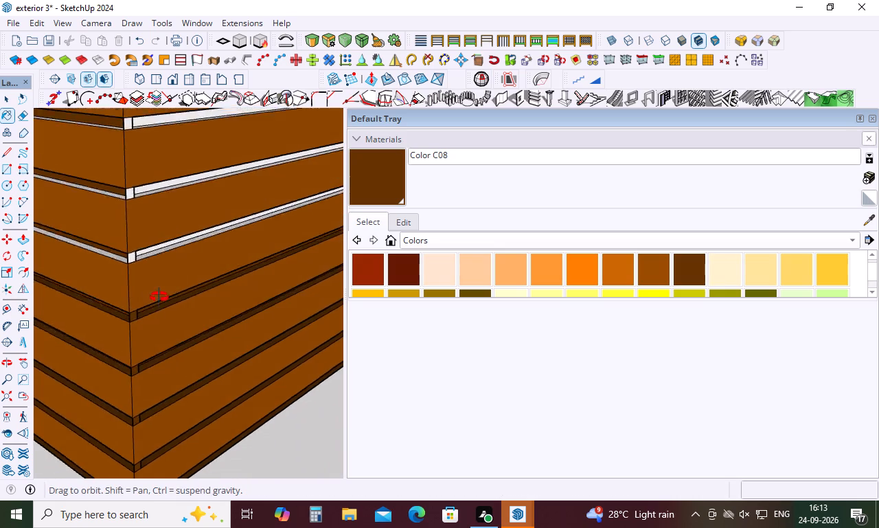
middle_drag(159, 297, 155, 344)
middle_drag(155, 342, 179, 245)
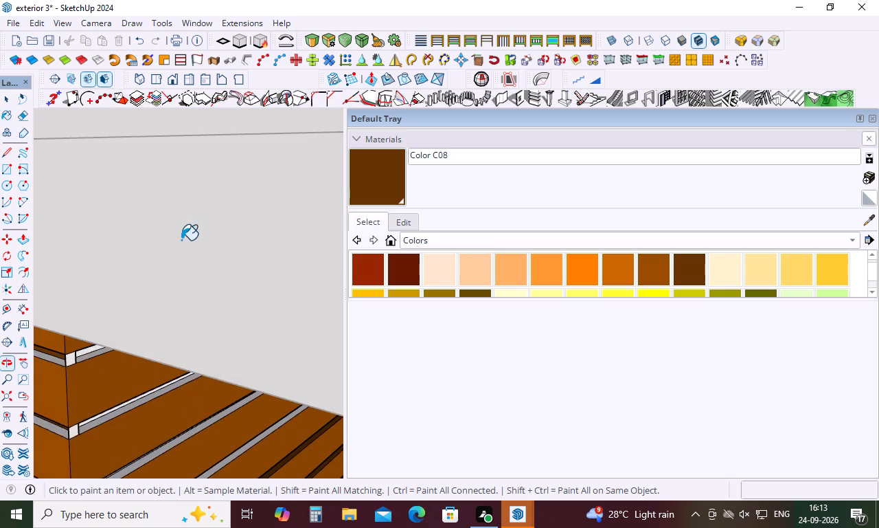
scroll(181, 241, down, 10)
scroll(121, 329, down, 11)
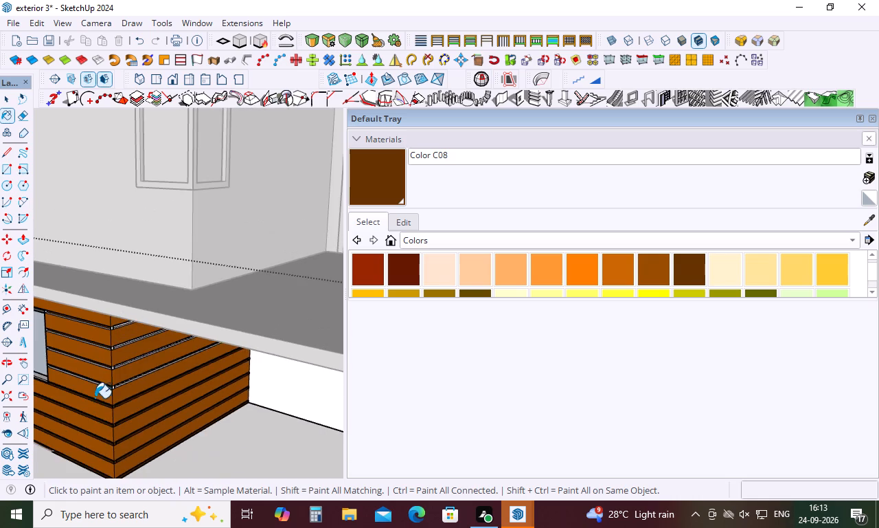
scroll(91, 406, up, 15)
click(135, 395)
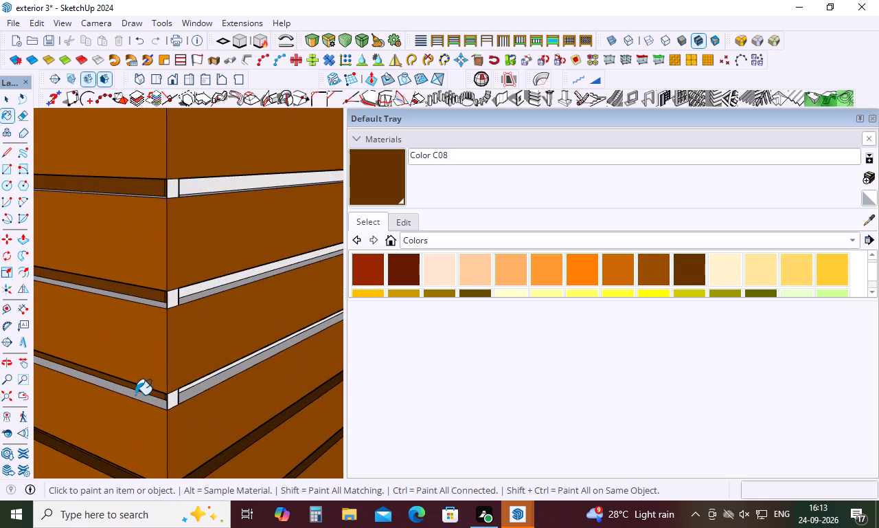
click(175, 399)
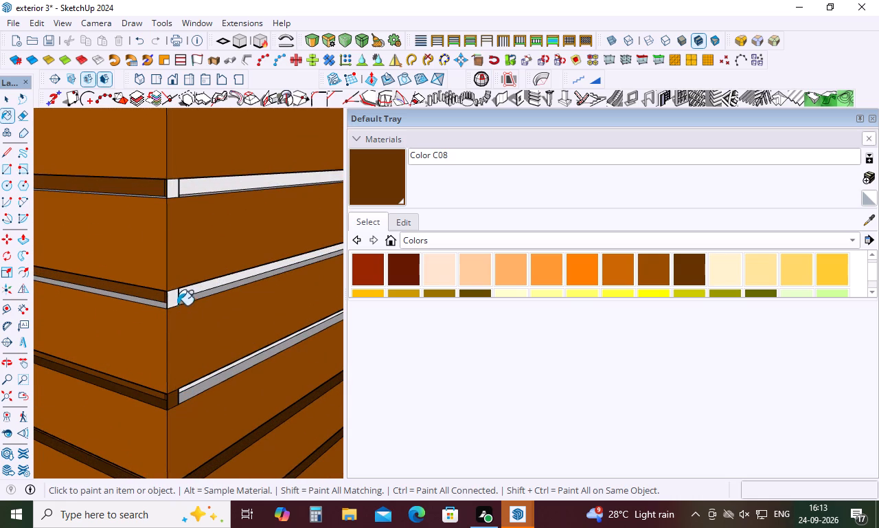
click(175, 300)
click(157, 303)
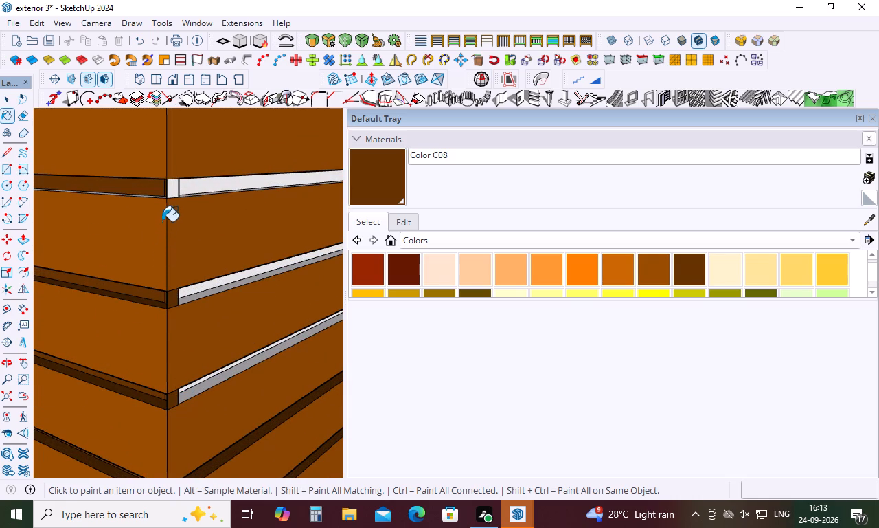
click(173, 194)
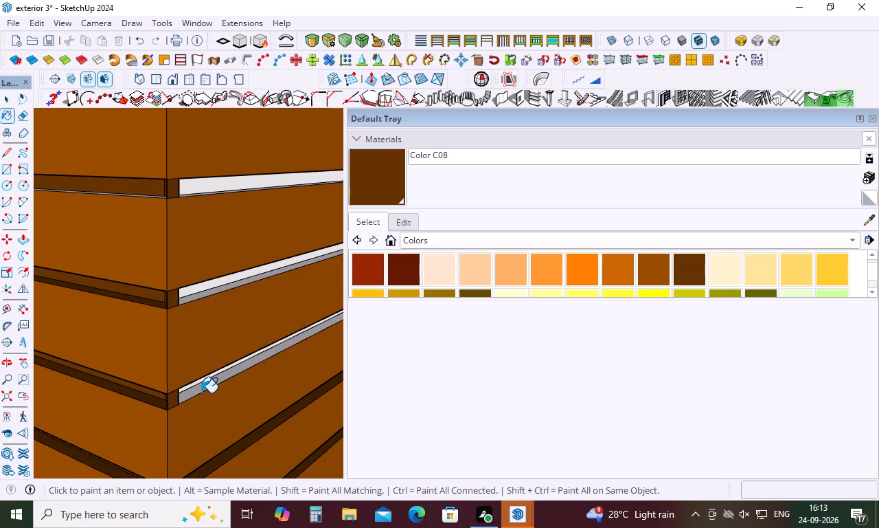
Paint the side wall's ledges in the sixth and seventh grooves and the sixth groove's recessed face with Color C08.
scroll(201, 393, up, 6)
click(198, 388)
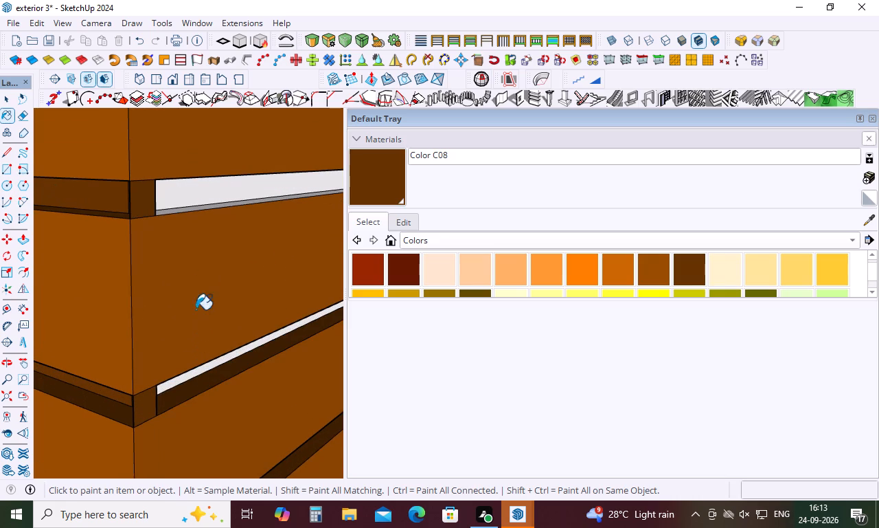
click(192, 210)
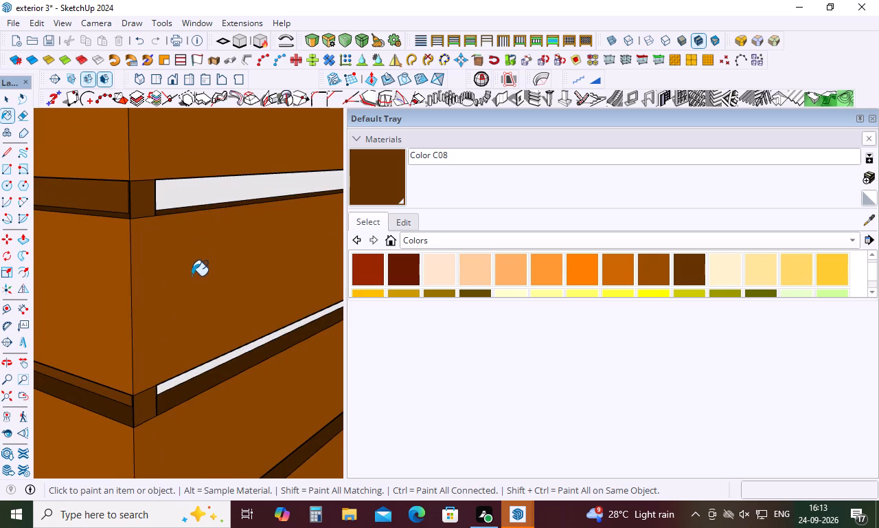
scroll(177, 405, up, 9)
click(169, 360)
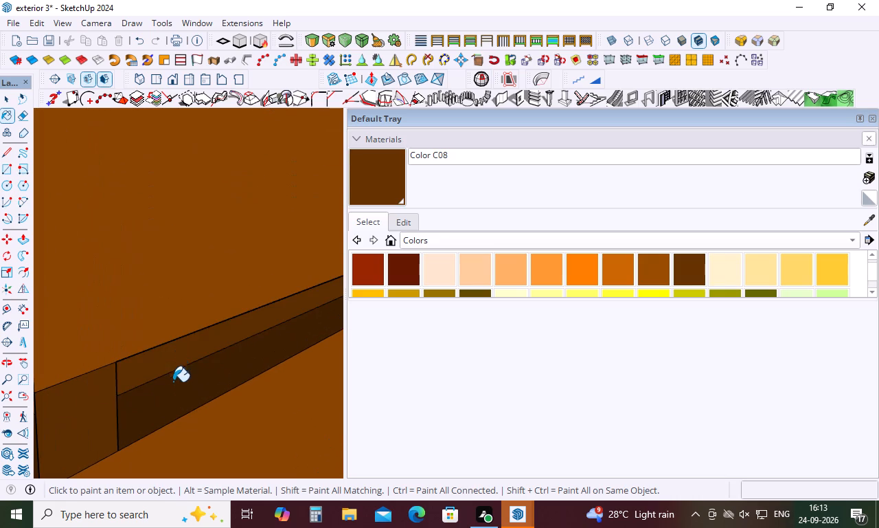
Paint the side wall's recessed face in the seventh groove from the bottom with Color C08.
scroll(174, 368, down, 16)
scroll(174, 373, down, 10)
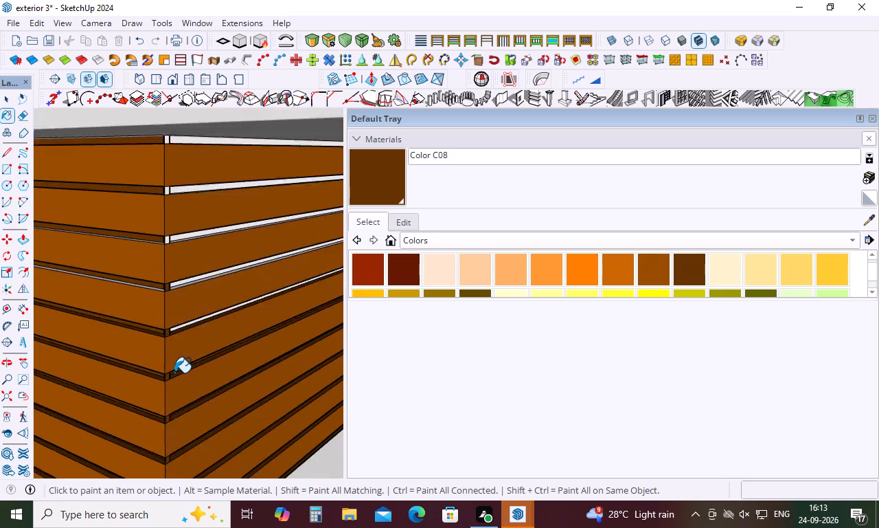
scroll(174, 373, down, 6)
scroll(169, 318, up, 9)
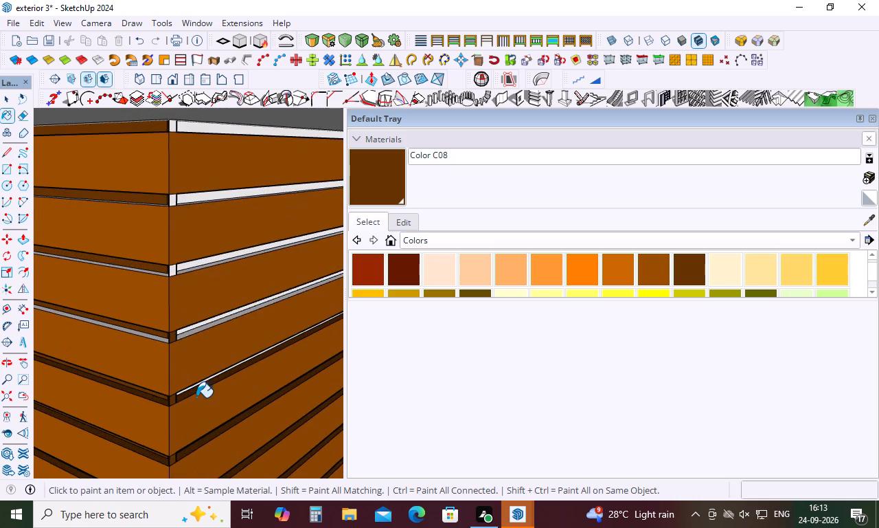
scroll(196, 397, up, 3)
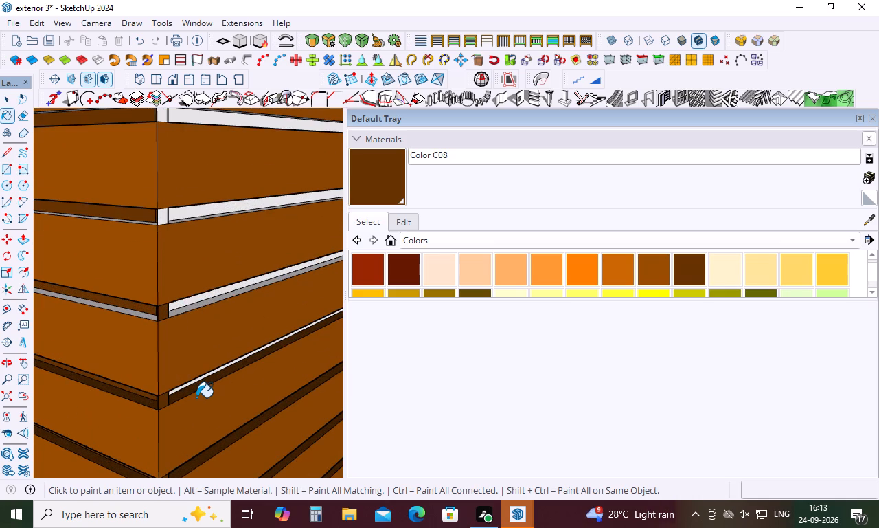
scroll(196, 394, up, 15)
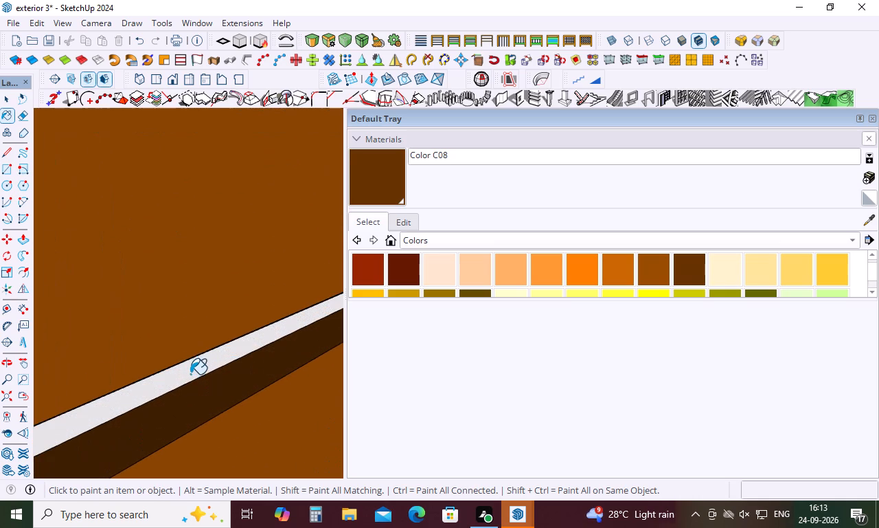
click(191, 375)
Paint the eighth groove from the bottom with Color C08: both walls' ledges and the side wall's recessed face.
scroll(192, 365, down, 13)
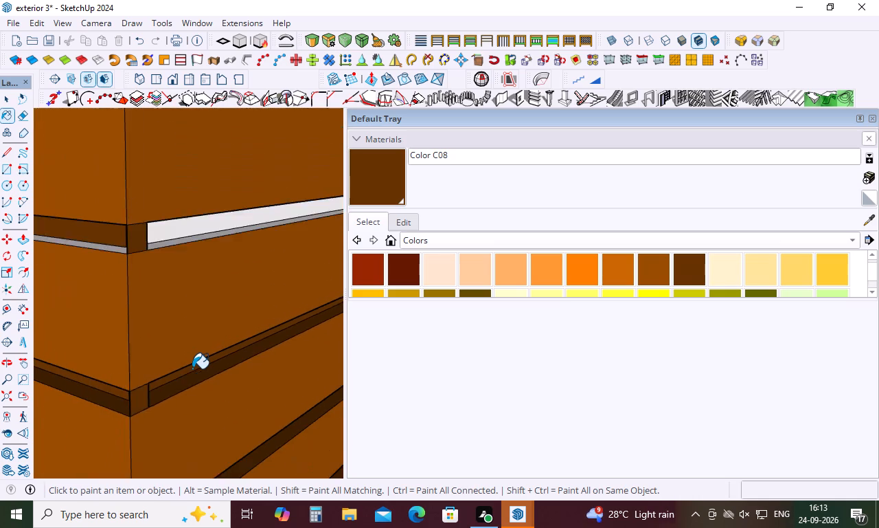
scroll(192, 368, down, 3)
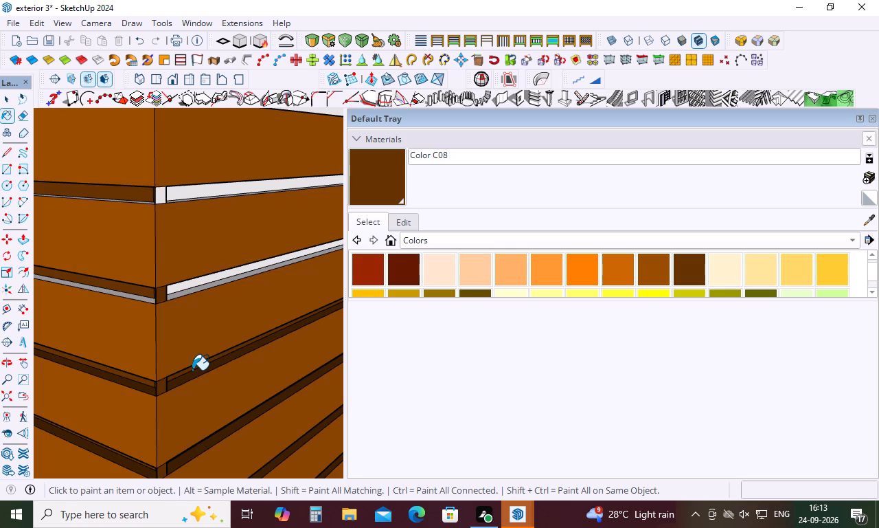
scroll(118, 284, up, 14)
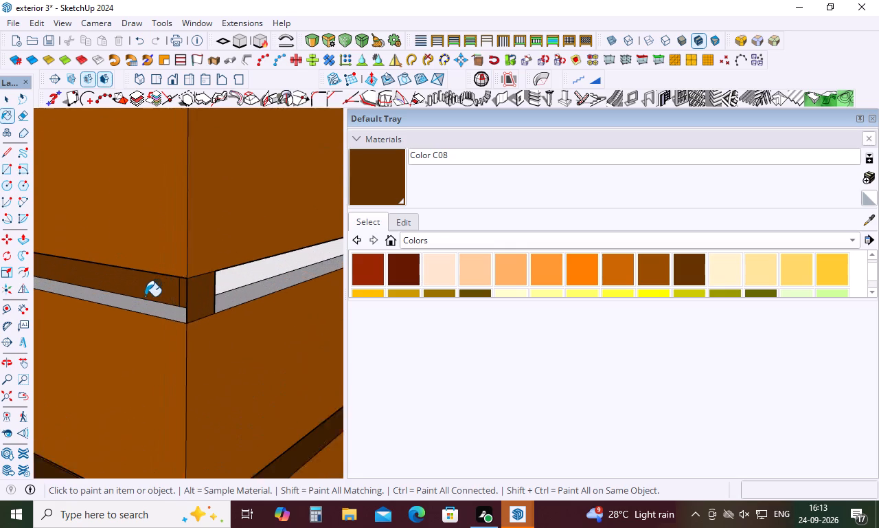
scroll(145, 296, up, 1)
click(144, 310)
click(243, 297)
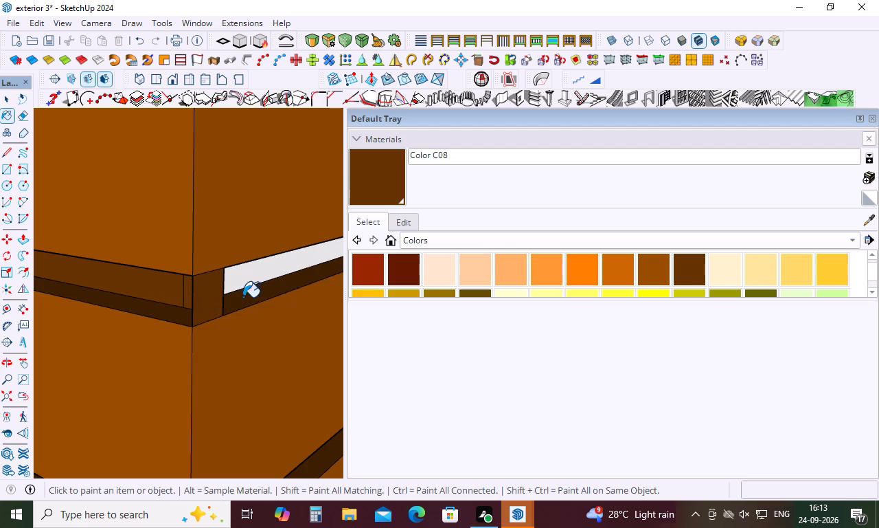
click(249, 276)
Paint the side wall's ledge and recessed face in the ninth groove from the bottom with Color C08.
scroll(216, 296, down, 6)
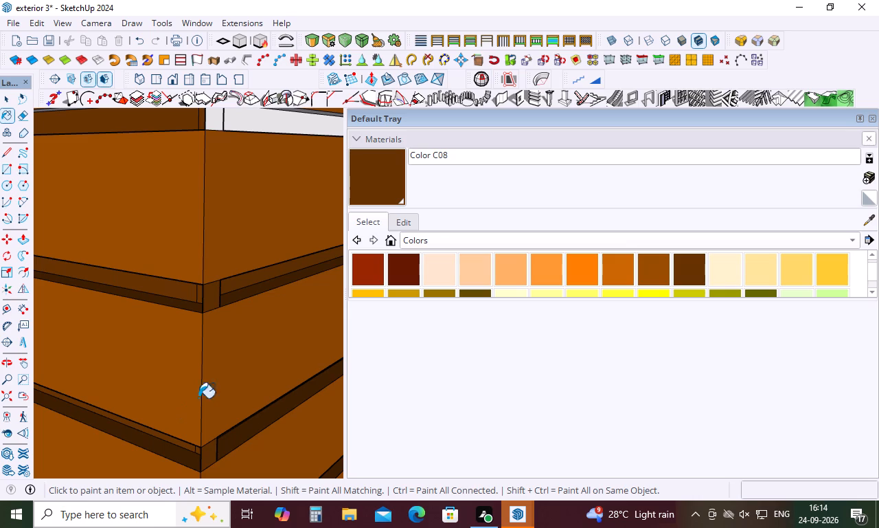
scroll(273, 302, down, 19)
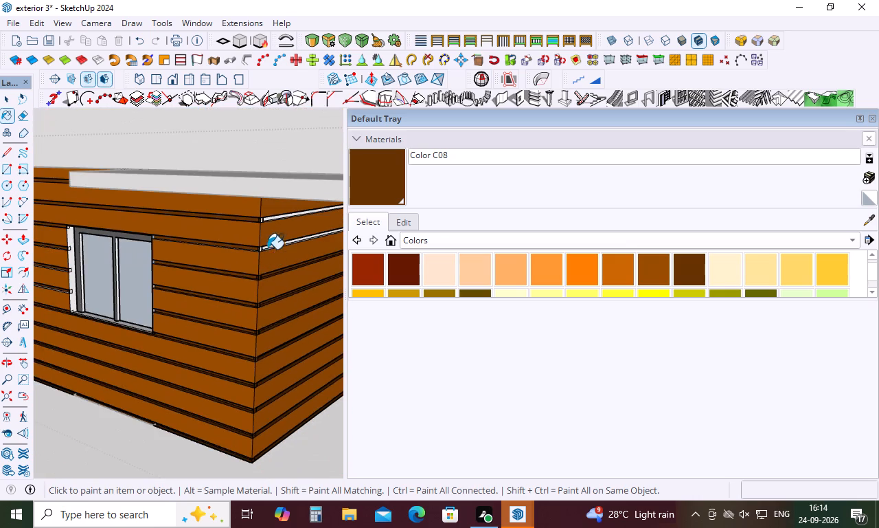
scroll(287, 228, up, 16)
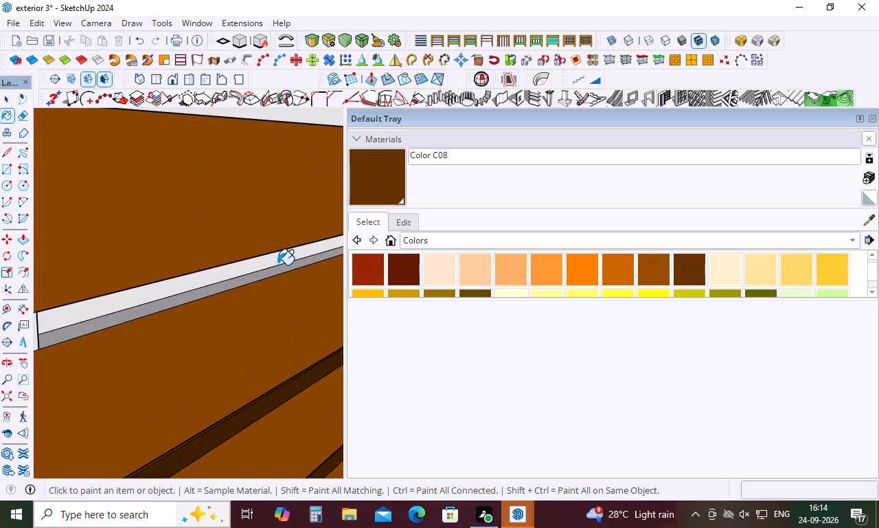
click(277, 271)
scroll(275, 267, up, 6)
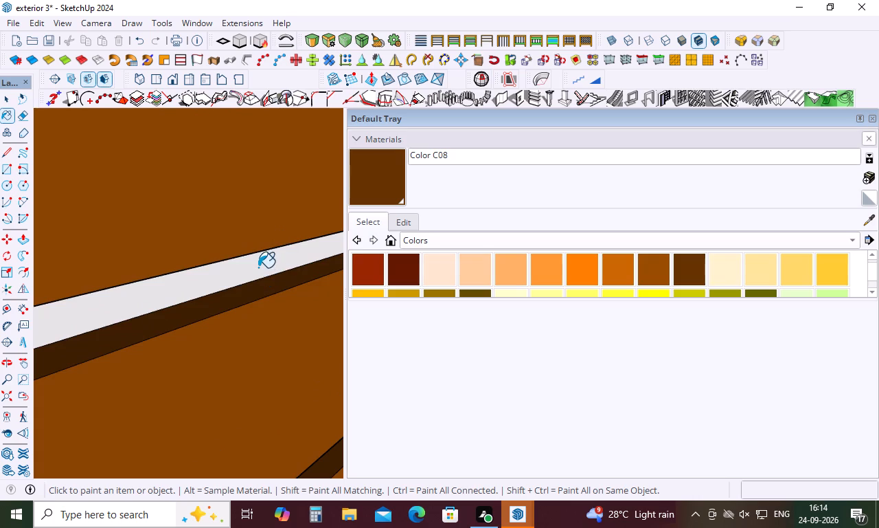
click(258, 267)
Paint the ninth groove's corner face and front wall ledge with Color C08.
scroll(258, 267, down, 16)
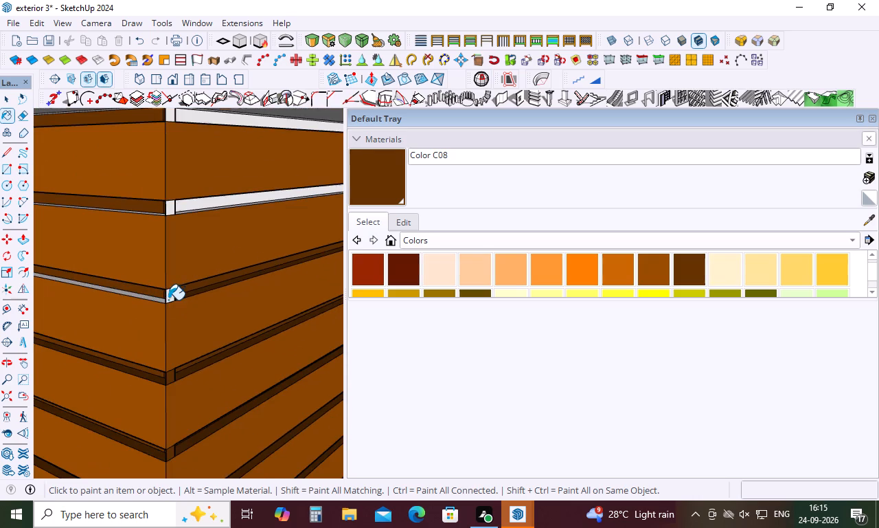
scroll(168, 300, up, 5)
click(169, 299)
scroll(148, 299, up, 4)
click(148, 297)
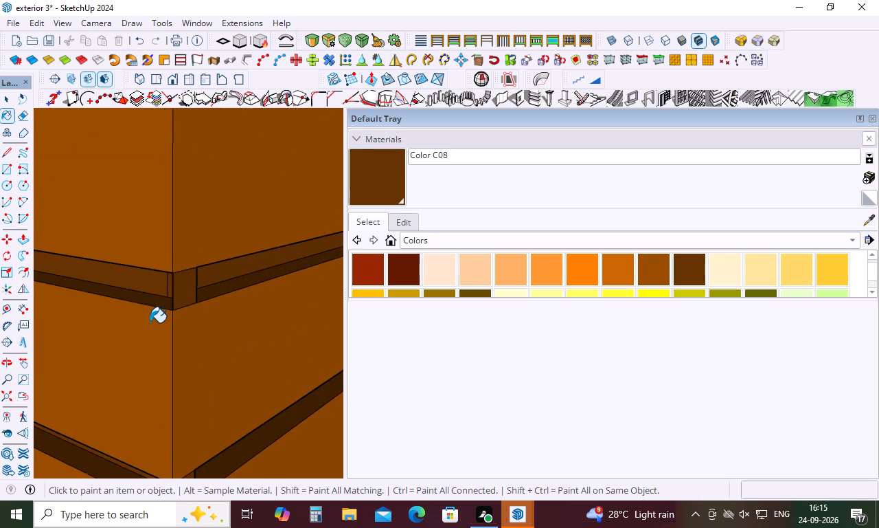
Paint the second groove from the top with Color C08: both walls' ledges, the side wall's recessed face and the corner face.
scroll(150, 322, down, 17)
middle_drag(149, 305, 157, 269)
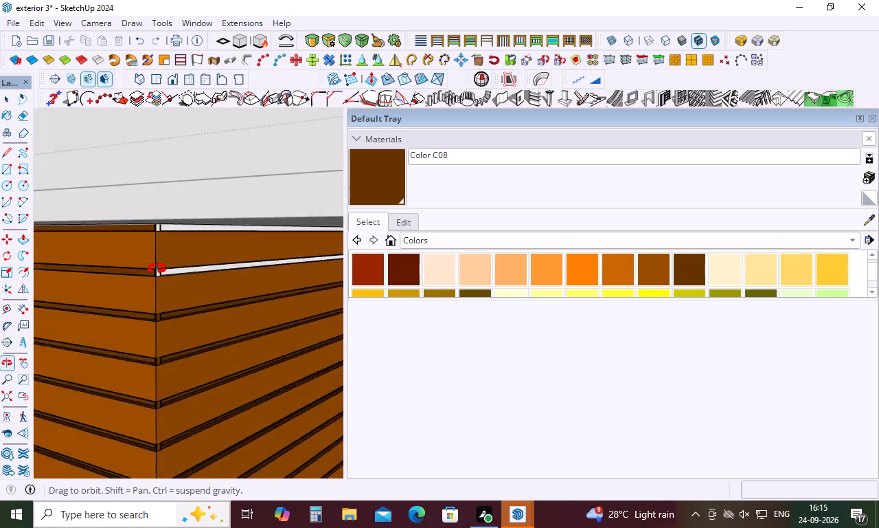
middle_drag(157, 269, 165, 223)
scroll(155, 227, up, 6)
scroll(134, 329, up, 9)
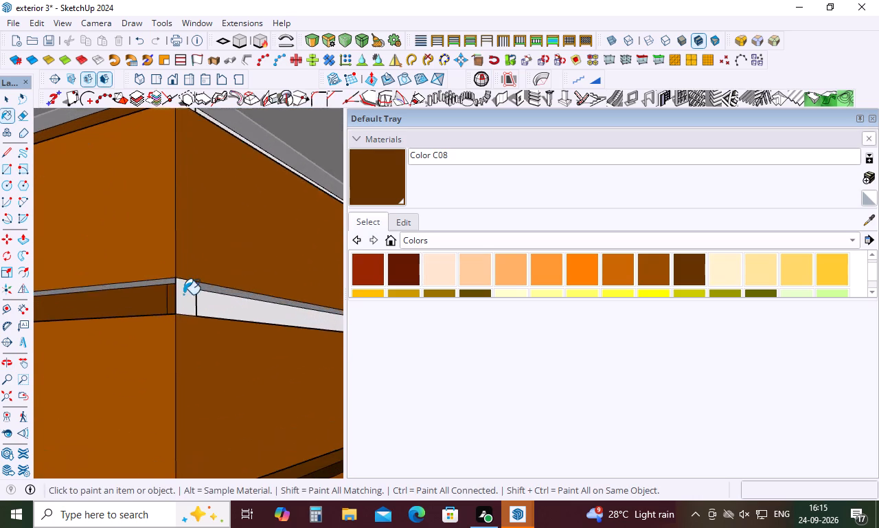
middle_drag(185, 302, 183, 338)
scroll(163, 312, up, 5)
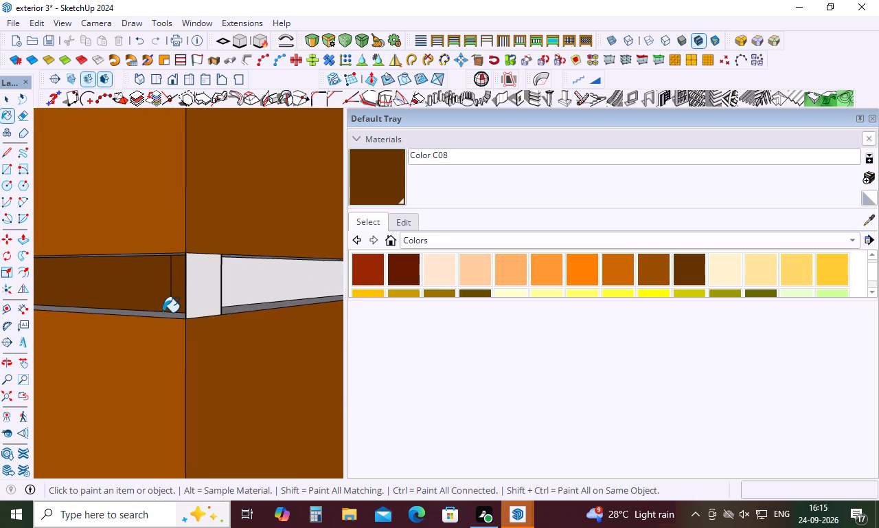
click(163, 312)
click(162, 314)
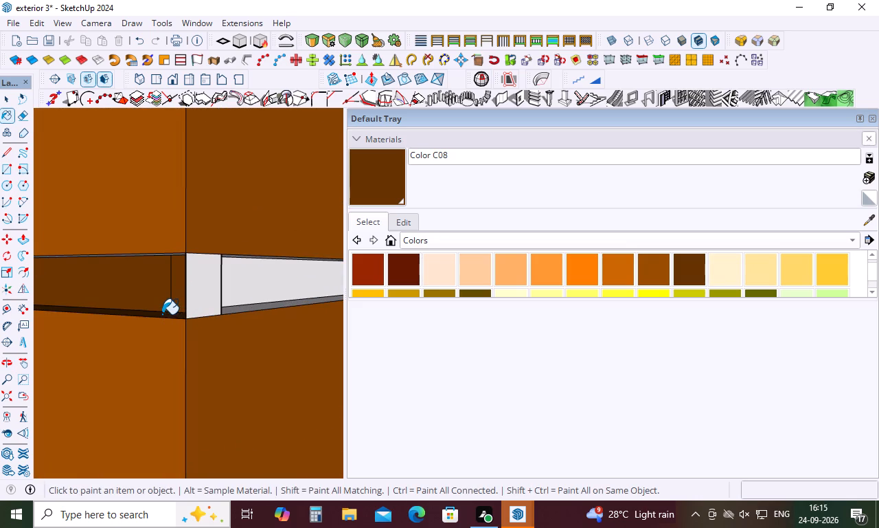
click(238, 291)
click(246, 305)
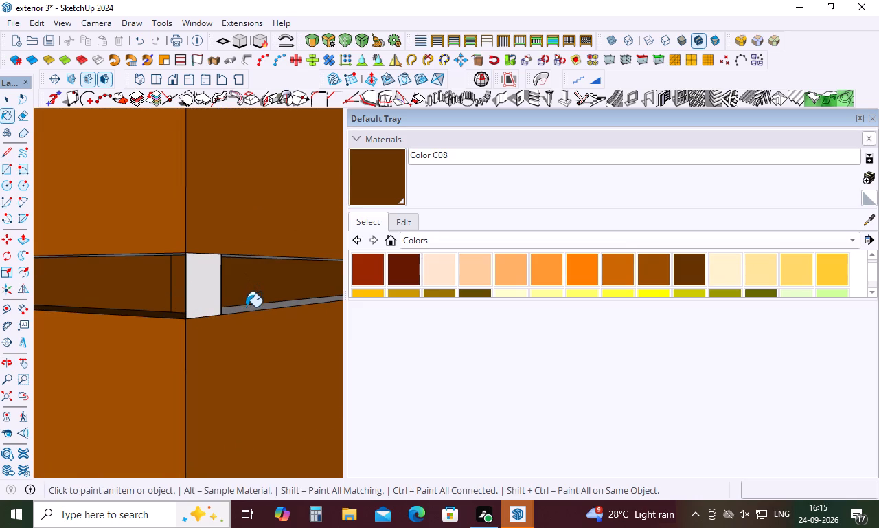
click(210, 293)
Paint the top groove with Color C08: both walls' lower ledges, the corner face and the side wall's recessed face.
scroll(191, 290, down, 13)
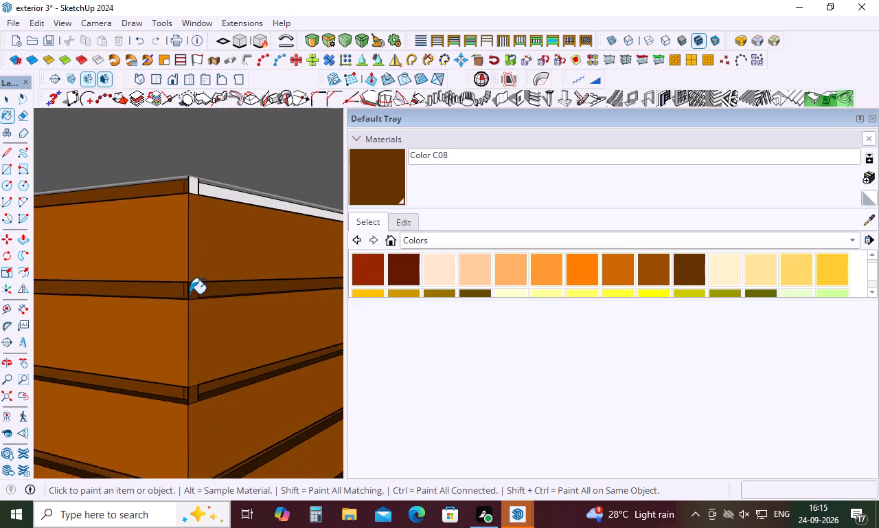
scroll(190, 294, down, 2)
scroll(196, 186, up, 16)
middle_drag(183, 198, 181, 261)
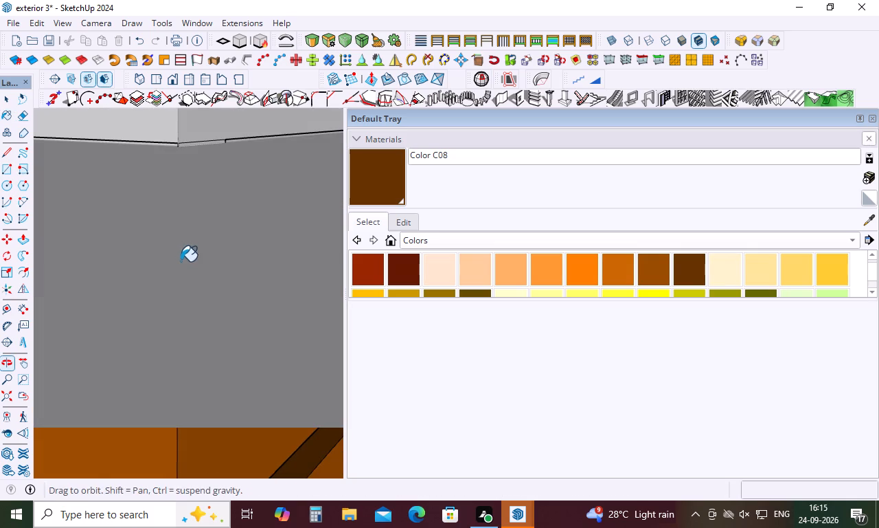
middle_drag(181, 261, 181, 261)
middle_drag(179, 250, 187, 182)
scroll(152, 341, up, 6)
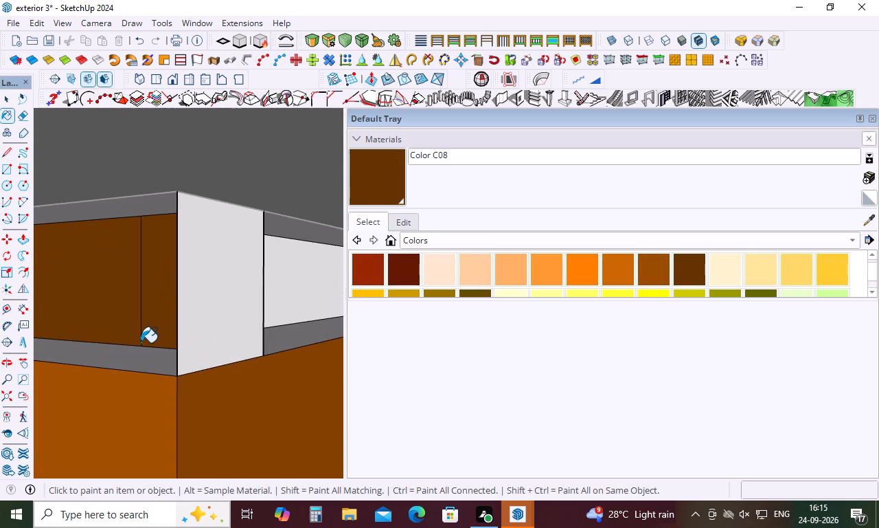
click(138, 356)
click(204, 314)
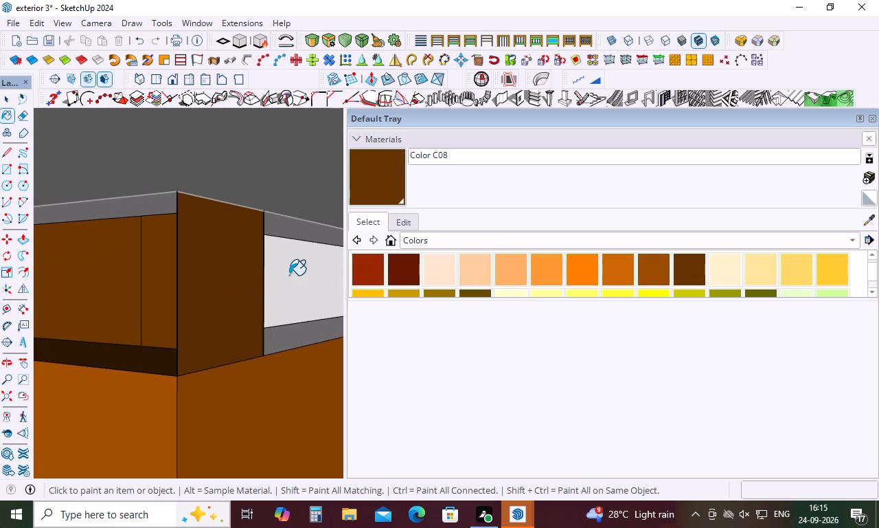
click(289, 275)
click(301, 330)
Paint the upper ledges of the top groove on the side and front walls with Color C08.
scroll(288, 239, up, 4)
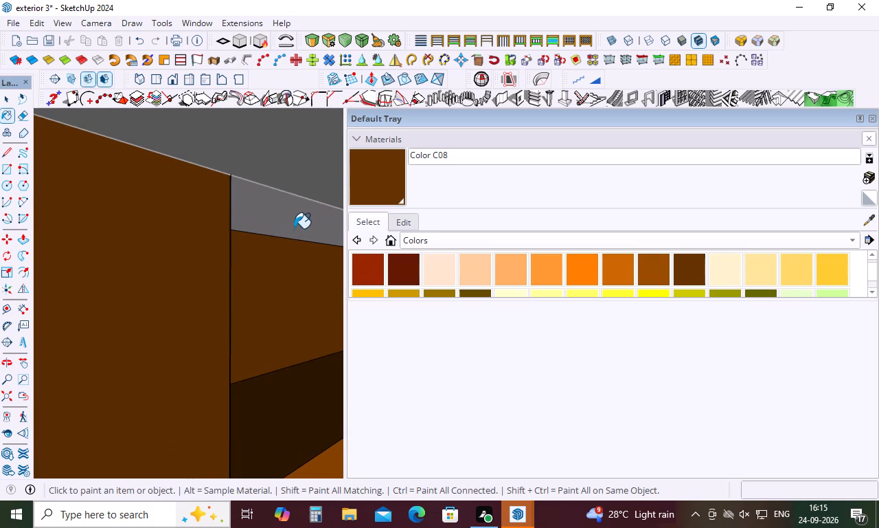
click(294, 228)
scroll(294, 228, down, 10)
scroll(166, 222, up, 5)
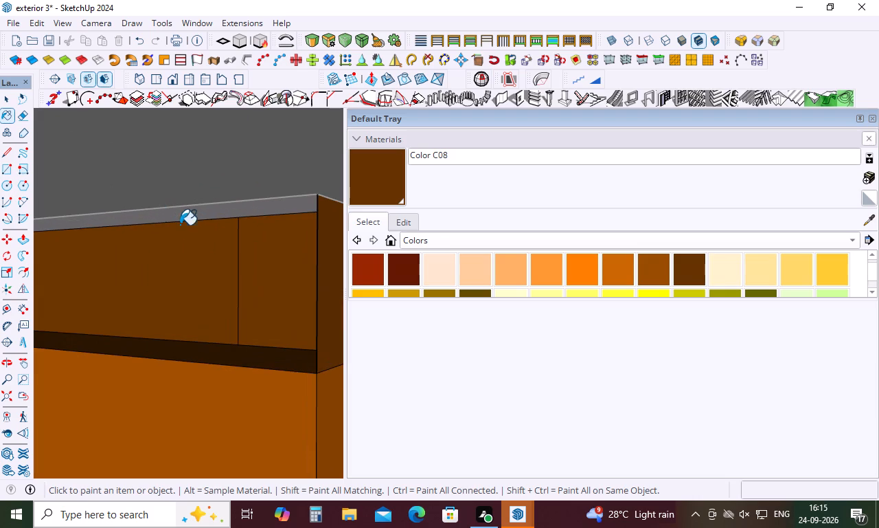
click(218, 211)
Close the wall group and examine the painted ground-floor walls from a distance against the reference render.
scroll(188, 251, down, 15)
scroll(194, 249, down, 6)
scroll(263, 288, down, 15)
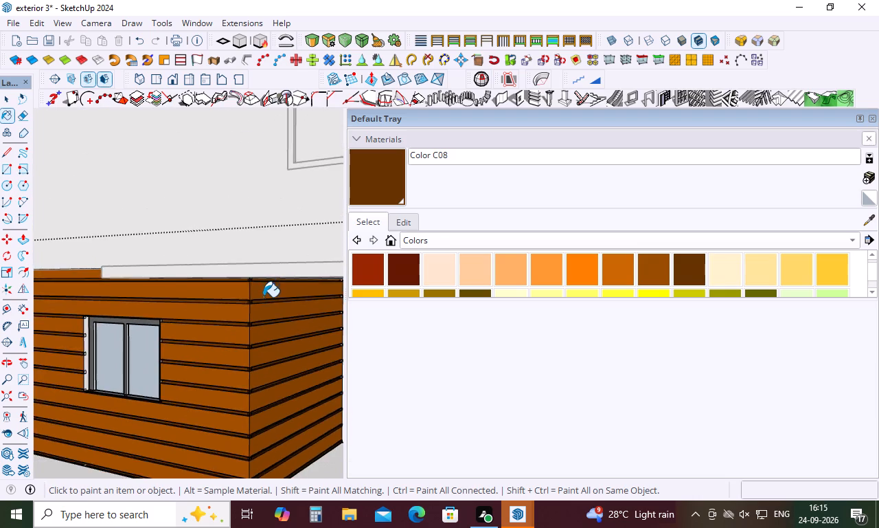
scroll(263, 298, down, 14)
middle_drag(275, 344, 275, 349)
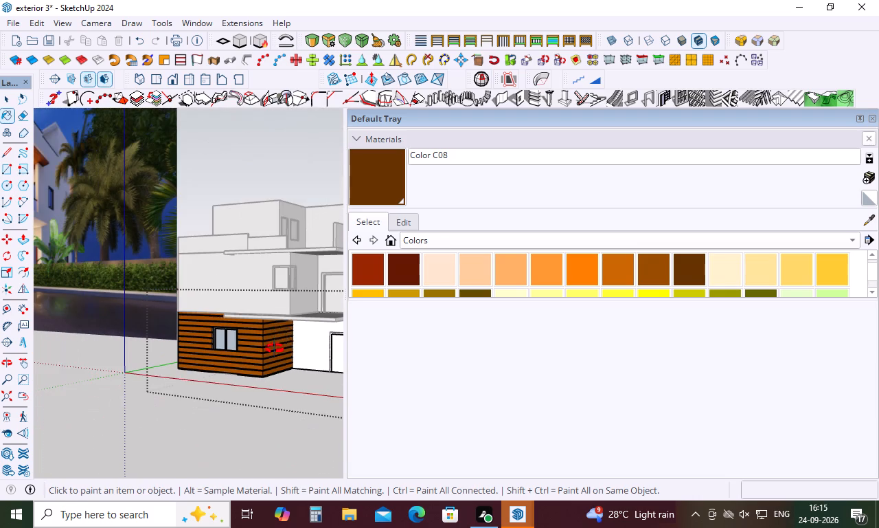
middle_drag(275, 349, 273, 386)
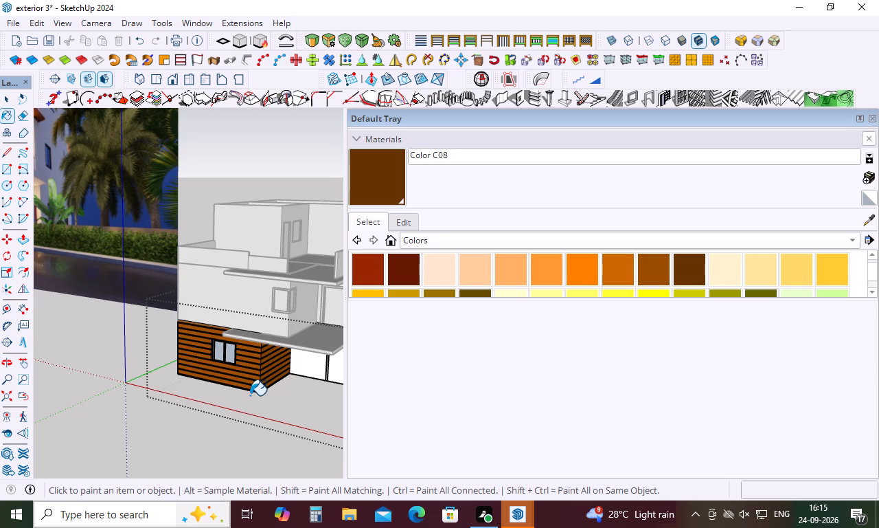
scroll(257, 359, up, 4)
scroll(257, 355, down, 11)
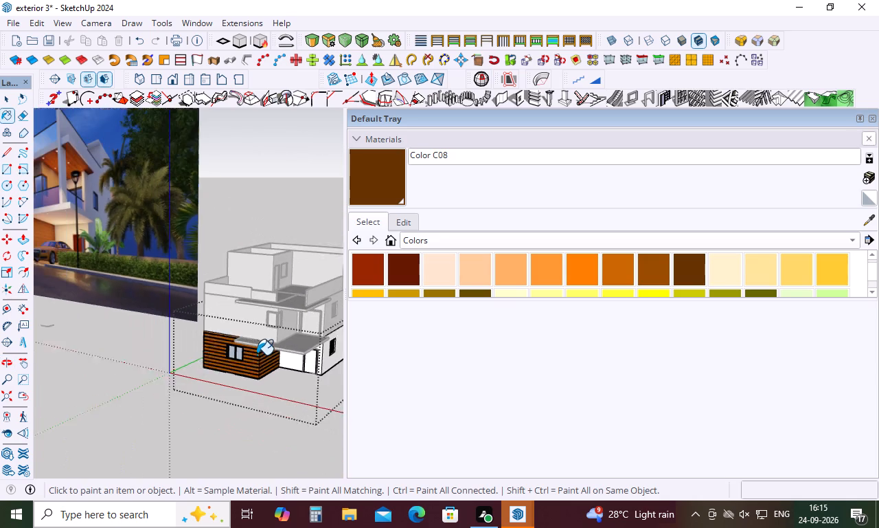
key(space)
click(227, 435)
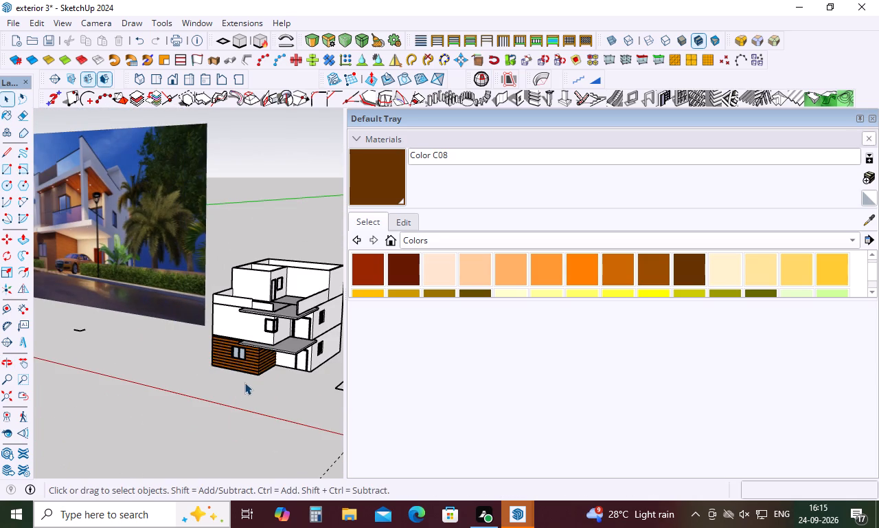
scroll(247, 350, up, 5)
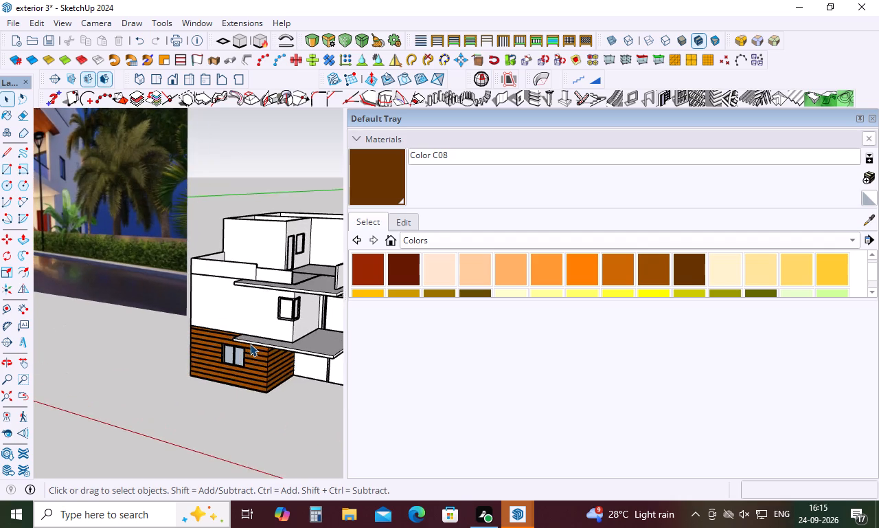
scroll(254, 349, up, 11)
scroll(264, 356, down, 11)
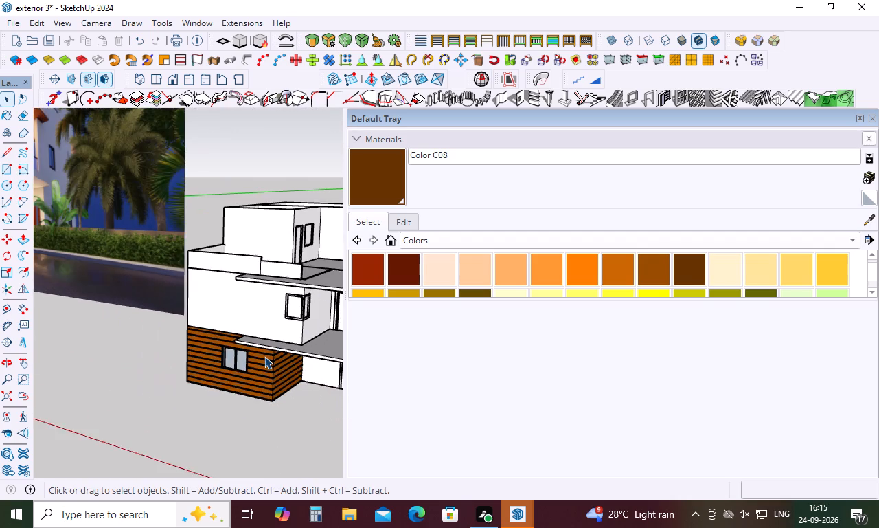
scroll(264, 356, down, 5)
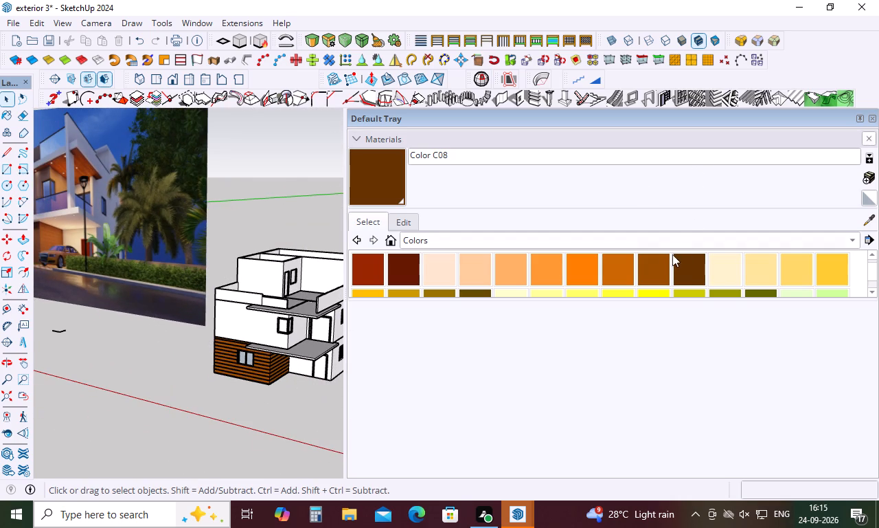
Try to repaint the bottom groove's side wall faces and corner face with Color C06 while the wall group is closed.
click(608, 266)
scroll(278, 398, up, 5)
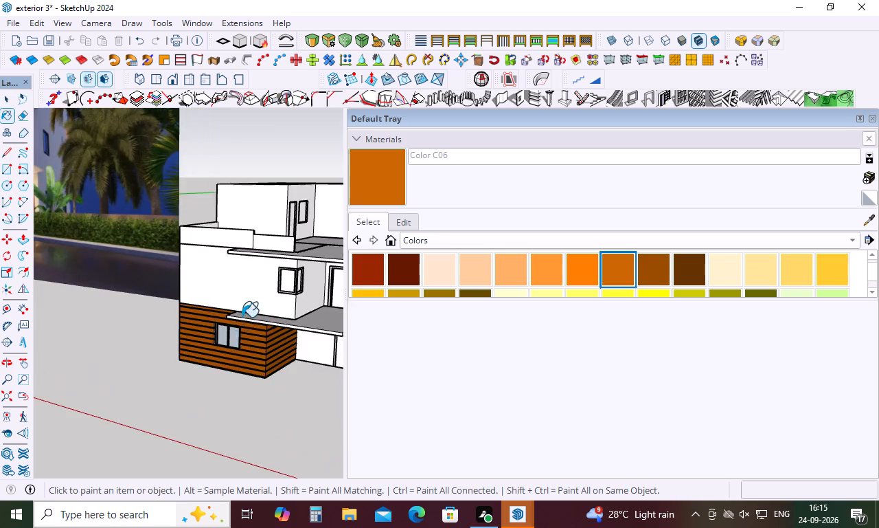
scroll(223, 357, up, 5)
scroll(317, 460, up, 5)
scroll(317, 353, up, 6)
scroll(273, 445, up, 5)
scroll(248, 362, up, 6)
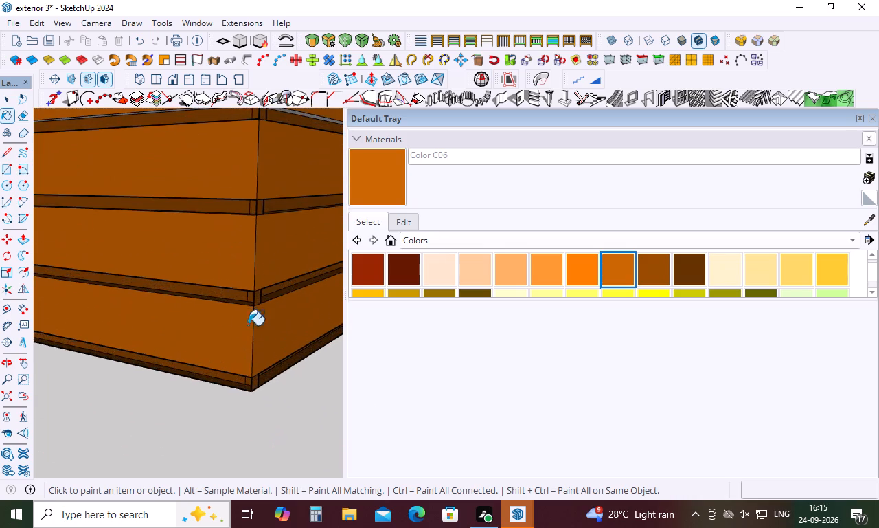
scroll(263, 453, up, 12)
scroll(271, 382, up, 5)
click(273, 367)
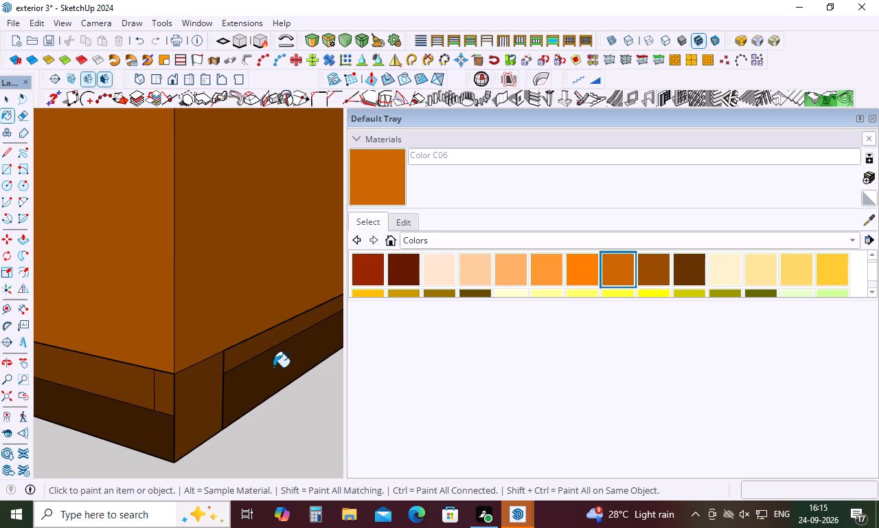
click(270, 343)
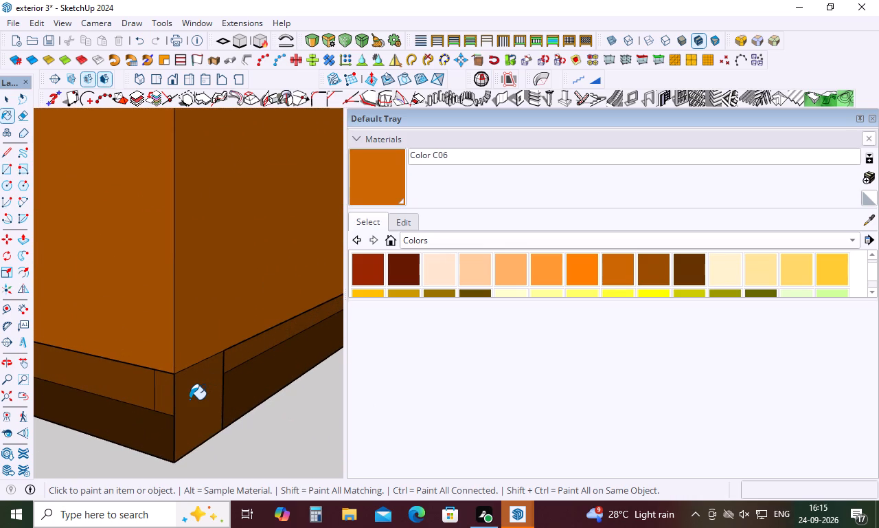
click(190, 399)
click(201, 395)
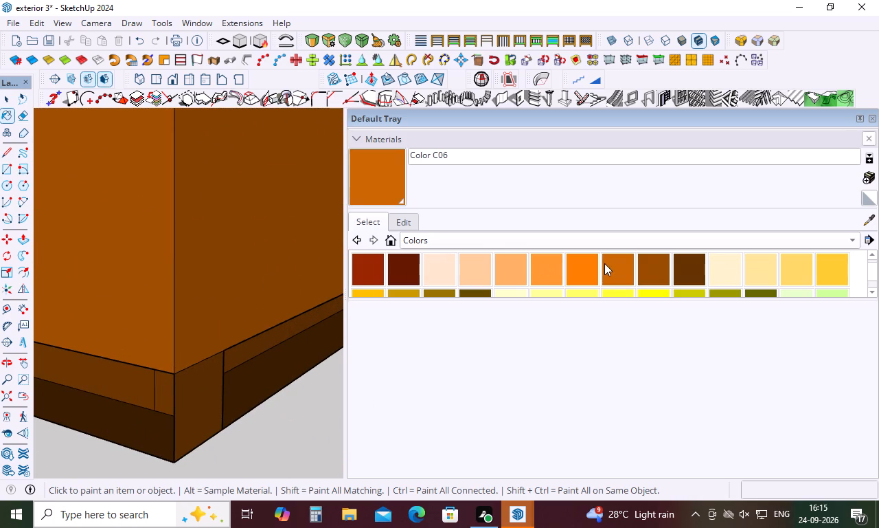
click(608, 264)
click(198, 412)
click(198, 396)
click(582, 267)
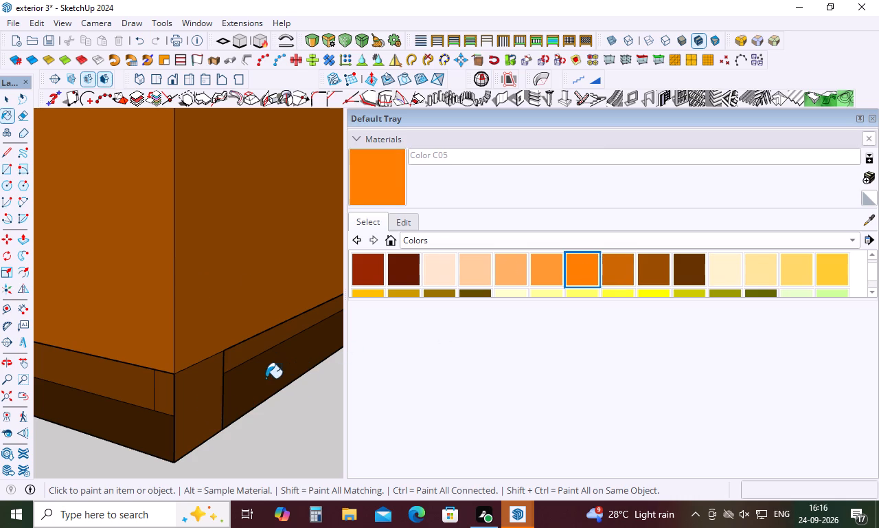
Reopen the wall group and paint the side wall's ledge and recessed face in the bottom groove with Color C06.
scroll(246, 300, down, 18)
key(space)
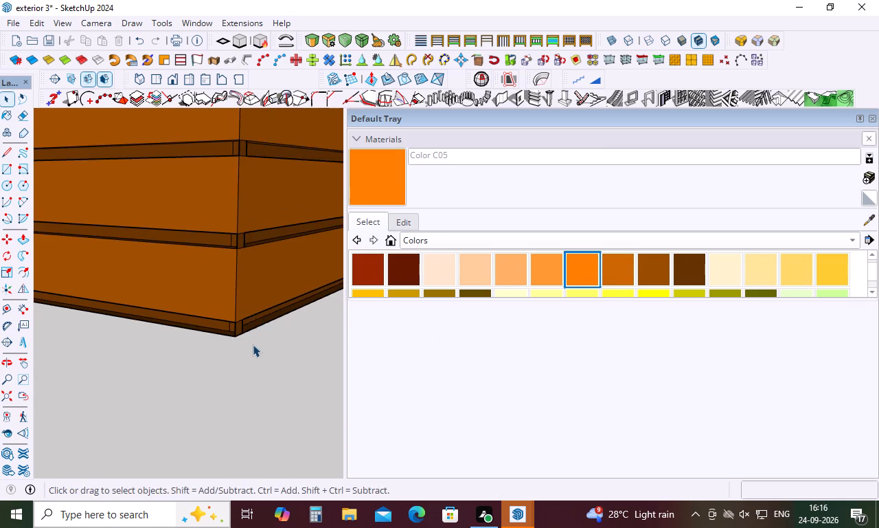
scroll(254, 341, down, 6)
double_click(252, 280)
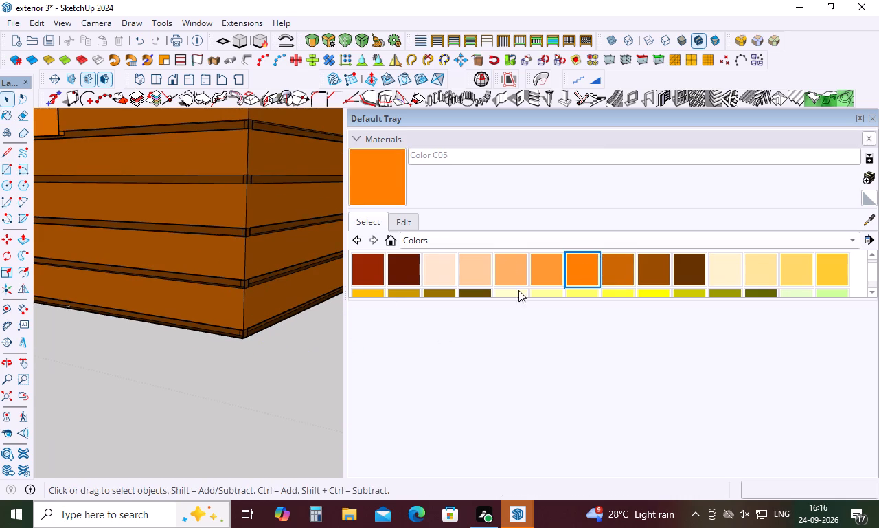
click(623, 279)
scroll(239, 335, up, 12)
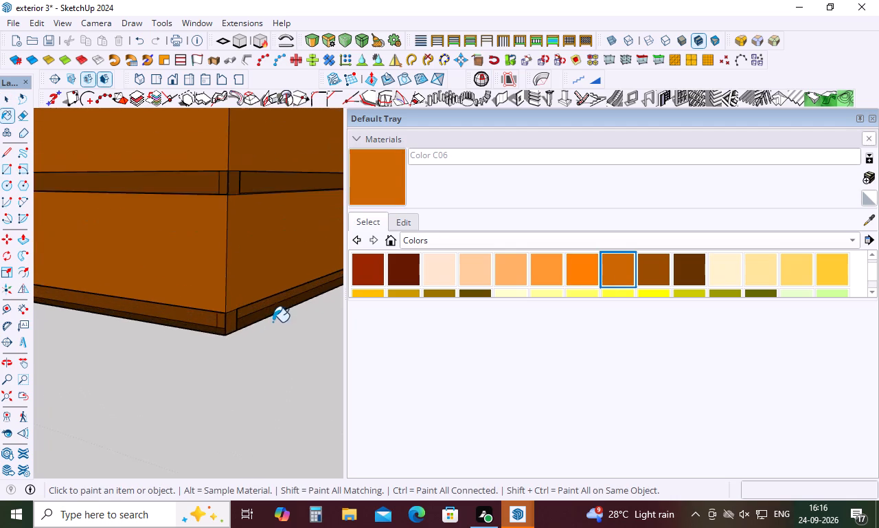
scroll(273, 322, up, 8)
click(273, 305)
click(260, 294)
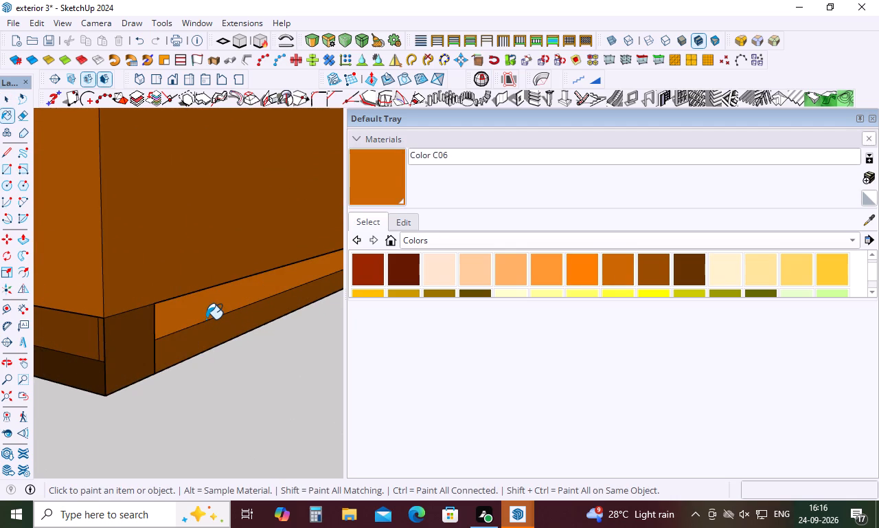
Paint the front wall's ledge and recessed face in the bottom groove with Color C06.
scroll(206, 319, down, 4)
scroll(117, 343, up, 4)
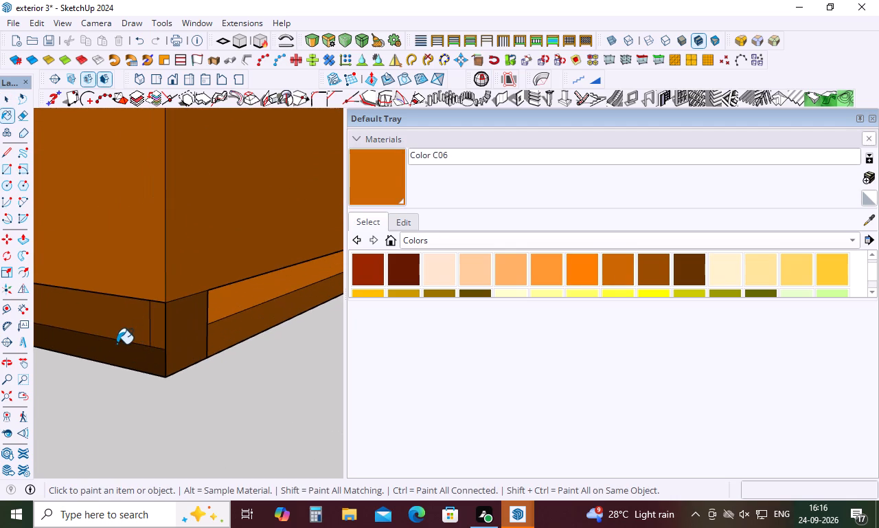
click(117, 343)
click(120, 320)
Paint the second groove from the bottom with Color C06: the ledges and recessed faces of both walls.
scroll(141, 326, down, 10)
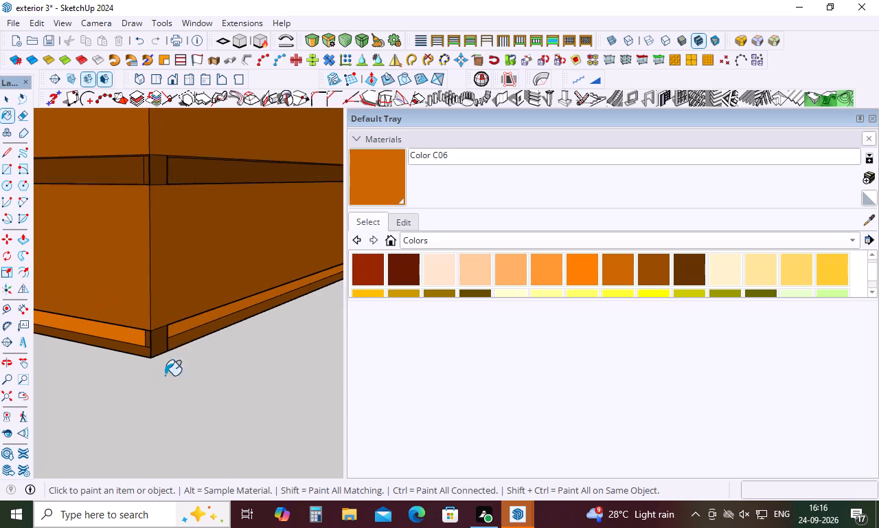
scroll(173, 365, down, 11)
scroll(231, 322, down, 5)
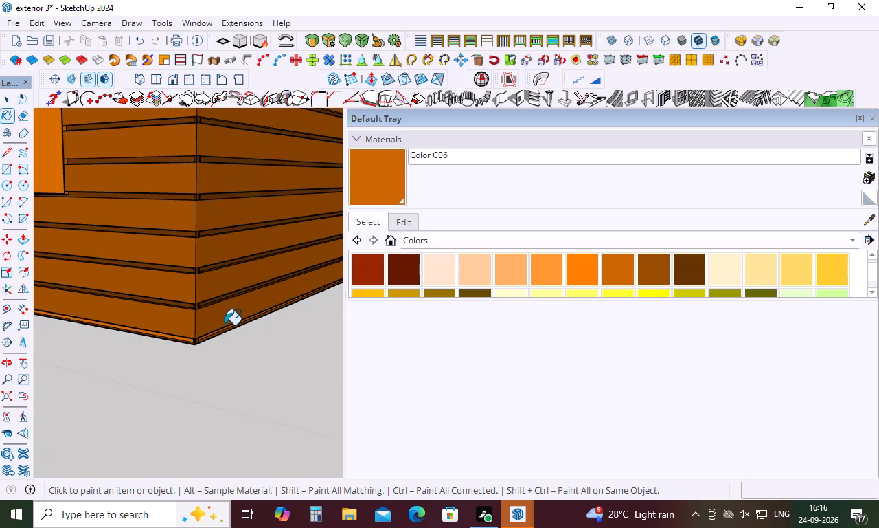
scroll(214, 313, up, 10)
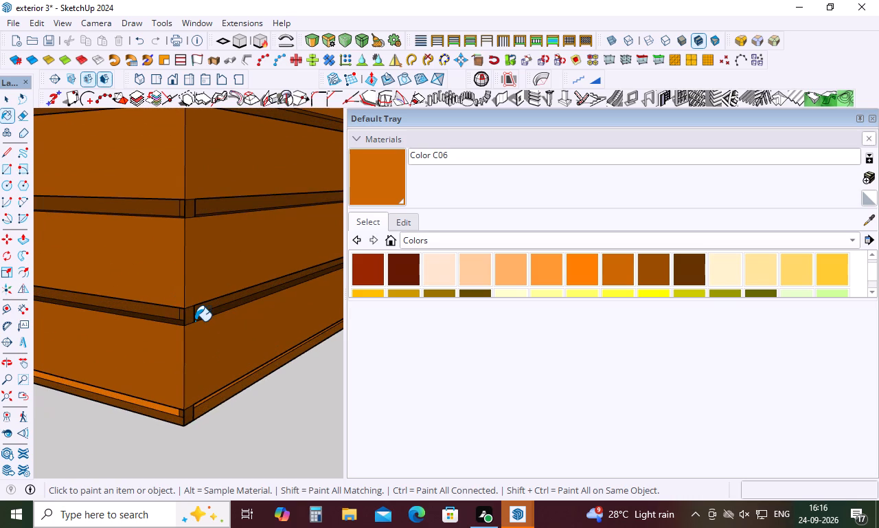
scroll(195, 321, up, 11)
click(214, 308)
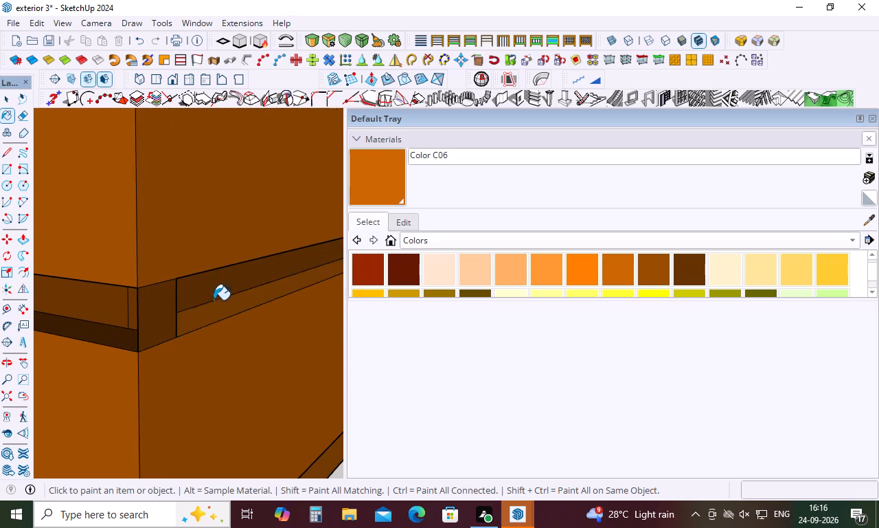
click(214, 288)
click(111, 317)
click(117, 334)
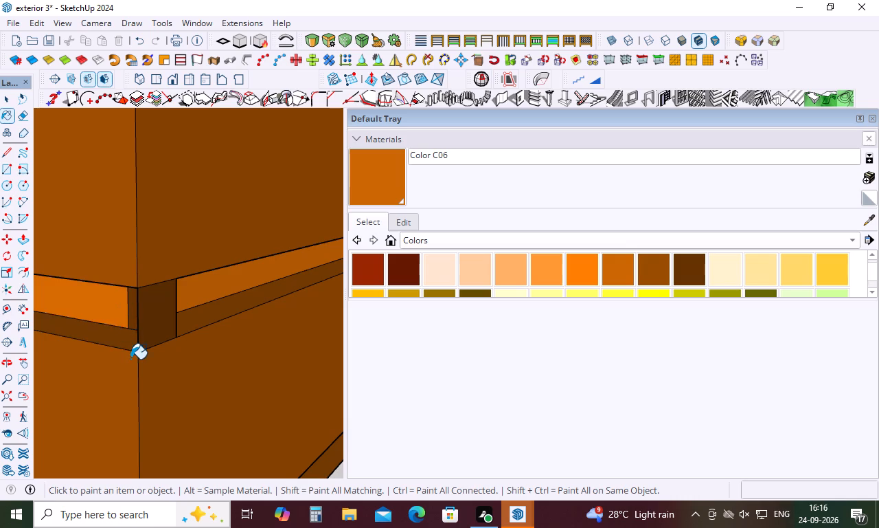
Paint the side wall's ledge and recessed face in the third groove from the bottom with Color C06.
scroll(130, 359, down, 16)
scroll(185, 347, down, 5)
scroll(215, 289, up, 2)
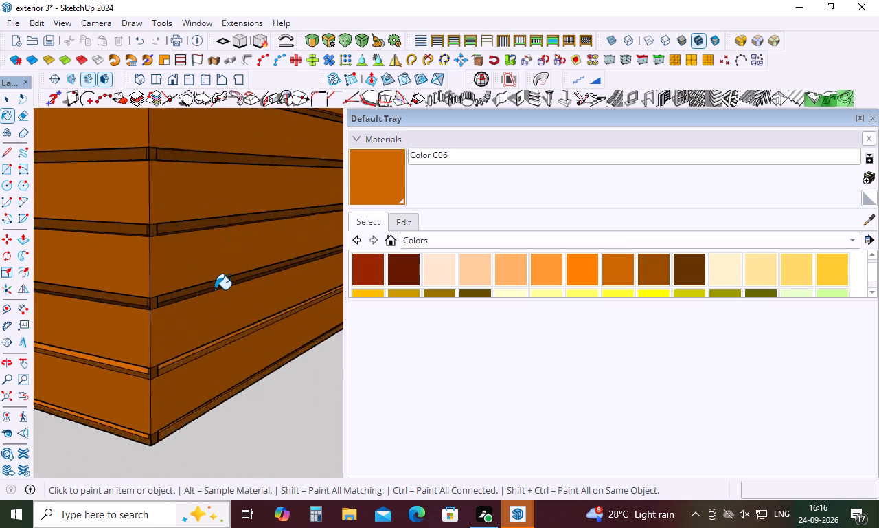
scroll(215, 289, up, 9)
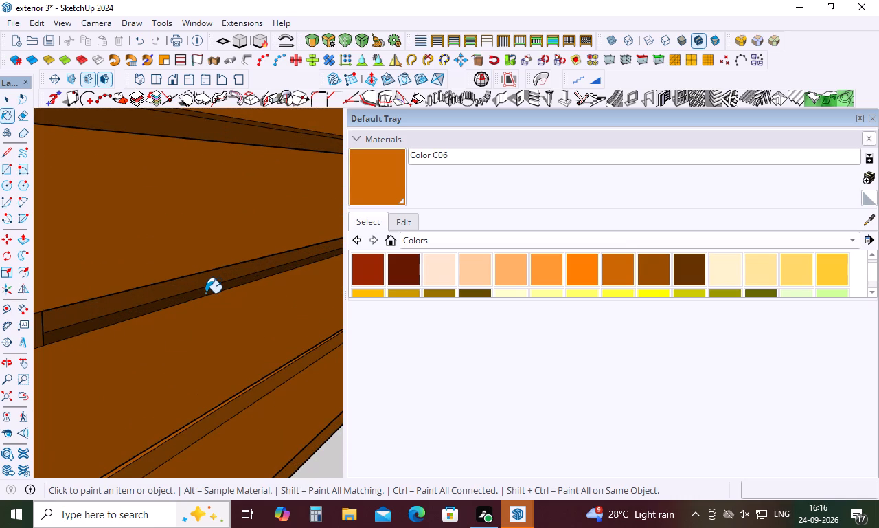
click(205, 293)
click(203, 282)
scroll(222, 279, down, 4)
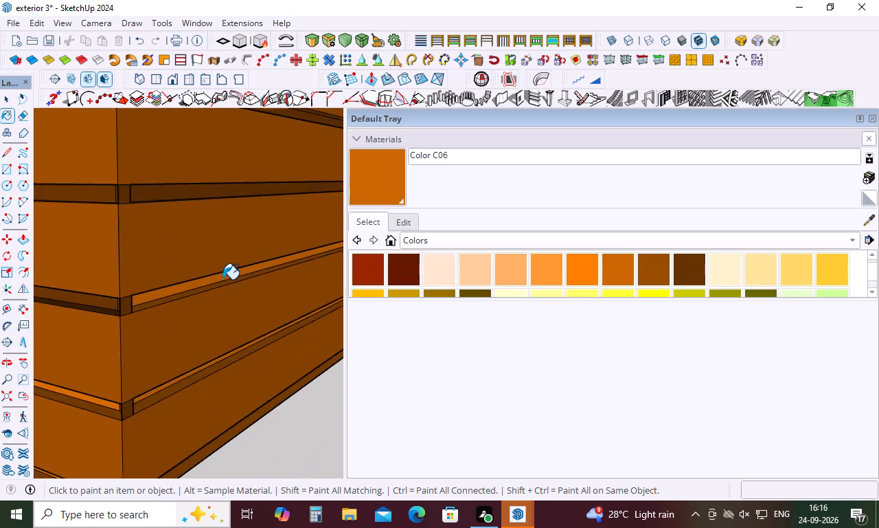
scroll(222, 279, down, 6)
scroll(127, 306, up, 5)
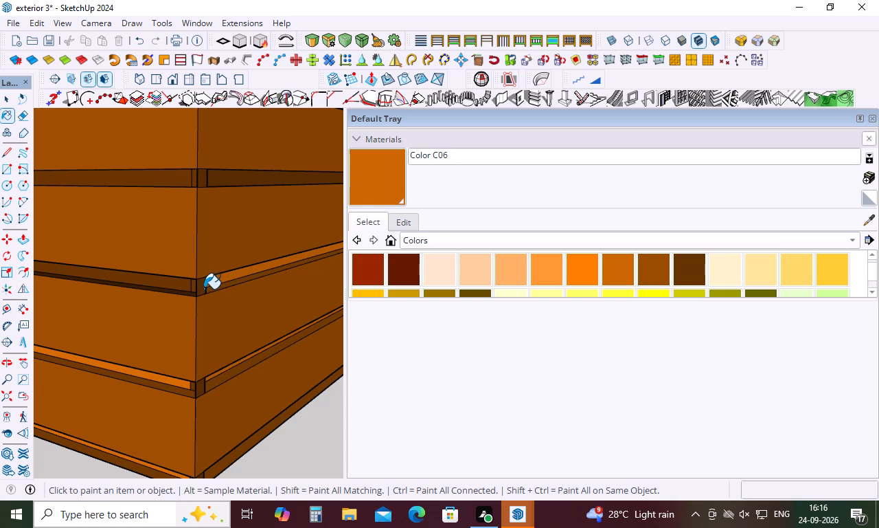
Paint the wall corner's faces in the third and second grooves from the bottom with Color C06.
click(204, 289)
click(202, 392)
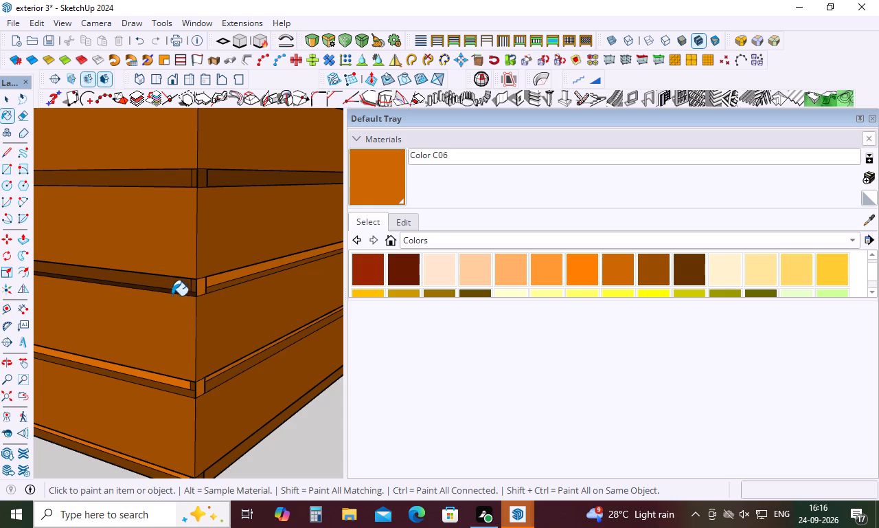
click(161, 386)
scroll(173, 394, up, 4)
click(175, 392)
Paint the front wall's ledge, recessed face and end face by the corner in the third groove from the bottom with Color C06.
scroll(173, 238, up, 4)
click(181, 237)
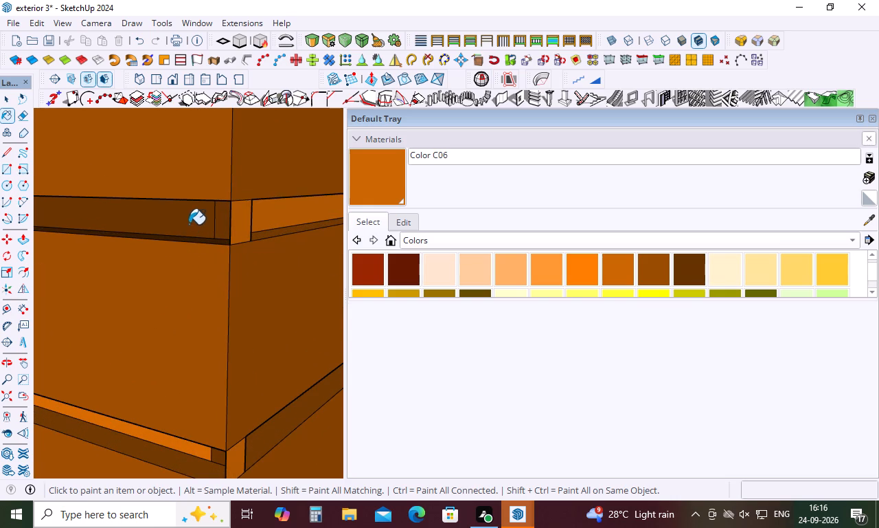
click(198, 241)
click(197, 228)
click(217, 226)
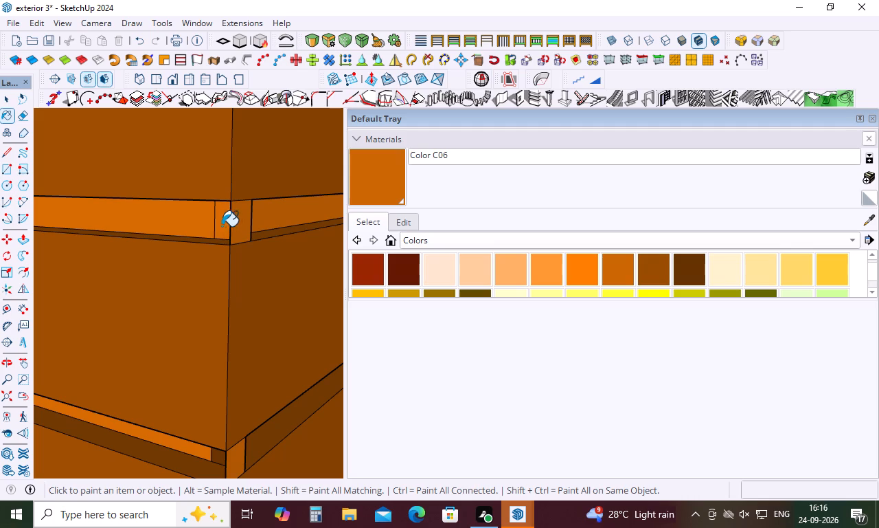
Paint the fourth groove from the bottom with Color C06: both walls' ledges and recessed faces, plus the corner face.
scroll(203, 221, down, 4)
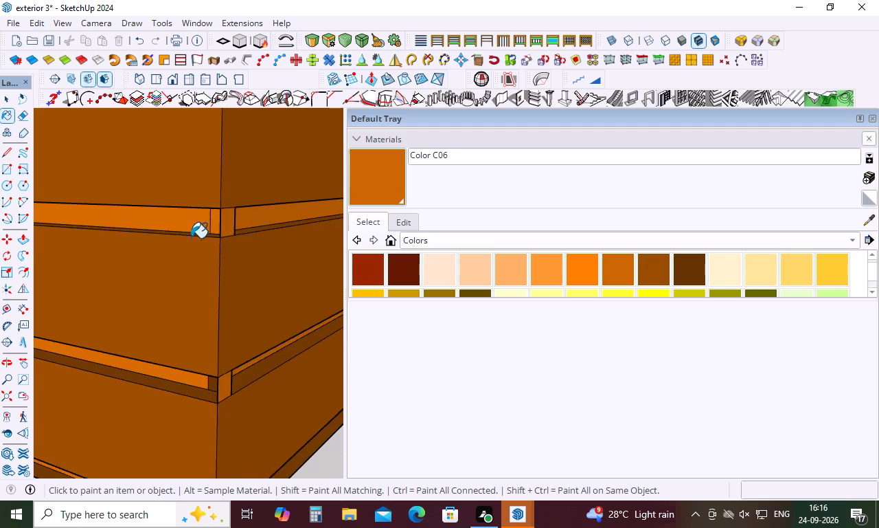
scroll(187, 247, down, 10)
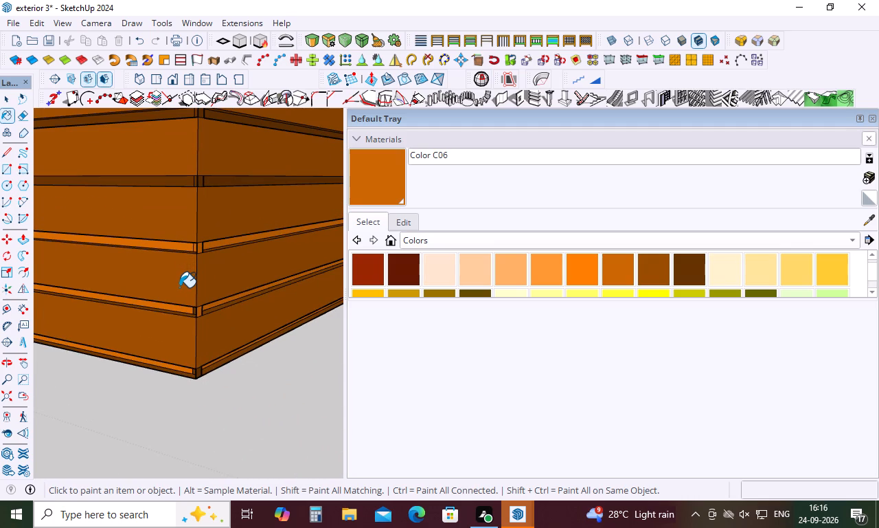
scroll(187, 313, down, 4)
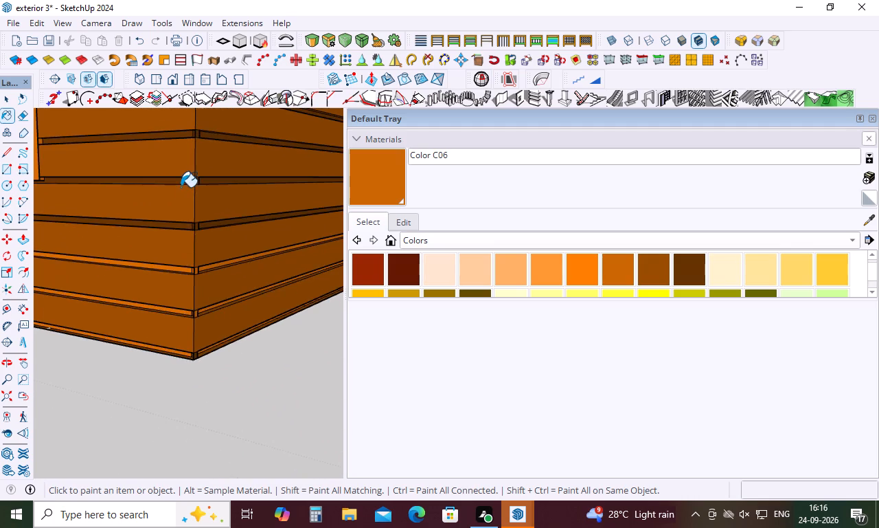
scroll(181, 187, up, 5)
scroll(227, 256, up, 9)
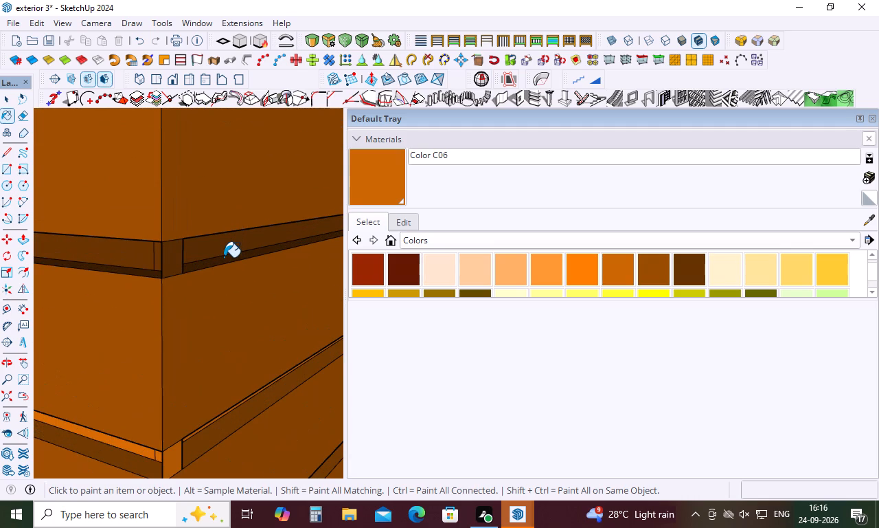
click(224, 257)
click(144, 267)
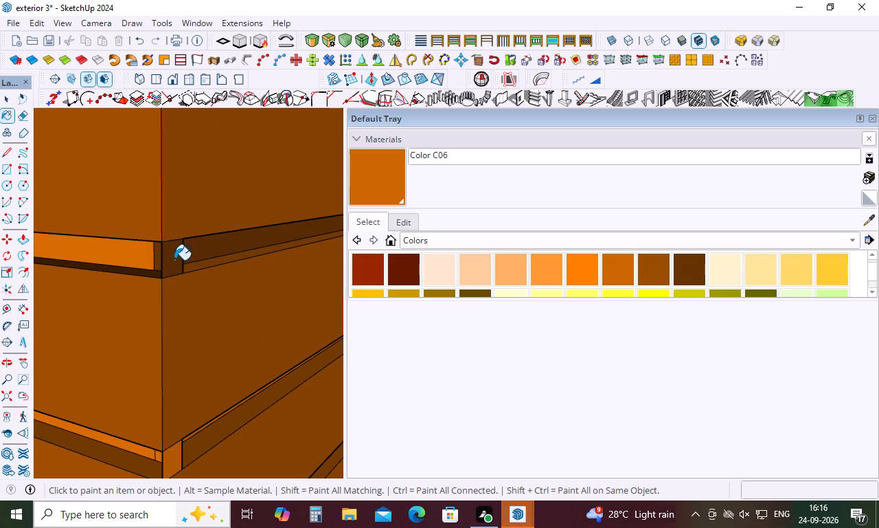
click(139, 271)
click(196, 258)
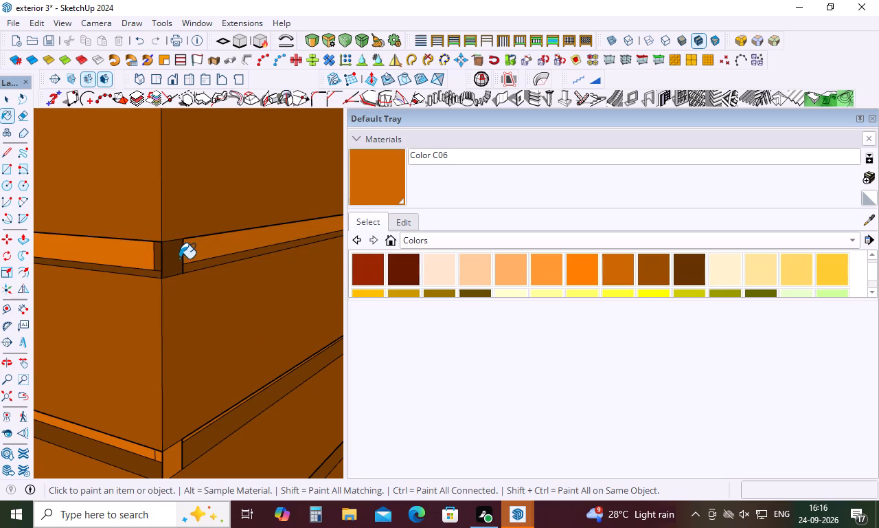
click(177, 258)
Paint the side wall's ledge and recessed face in the fifth groove from the bottom with Color C06.
scroll(161, 263, down, 4)
middle_drag(161, 263, 147, 267)
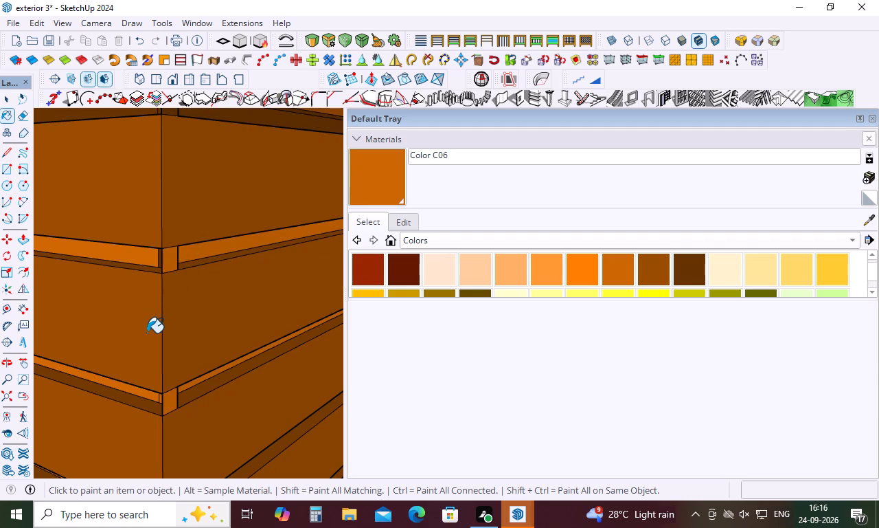
scroll(139, 314, down, 4)
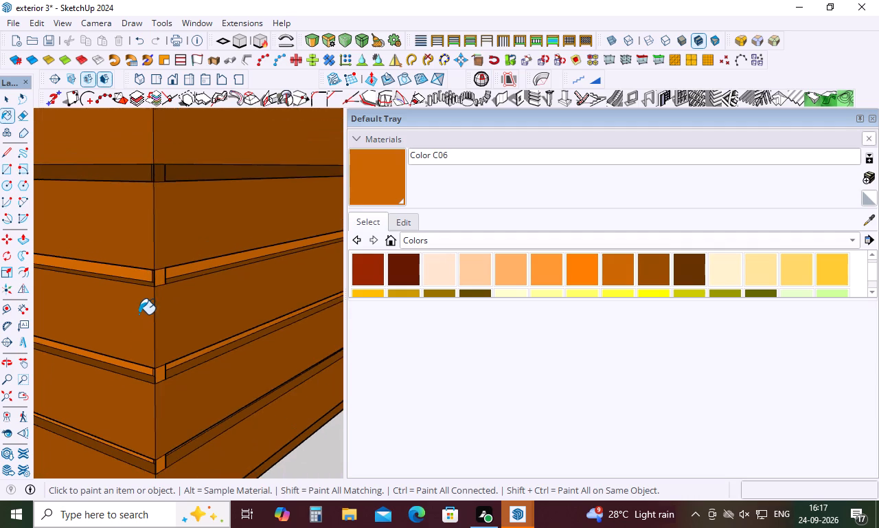
scroll(137, 301, down, 5)
scroll(168, 198, up, 16)
click(182, 284)
click(181, 260)
Paint the side wall's ledge and recessed face in the sixth groove from the bottom with Color C06.
scroll(179, 275, down, 5)
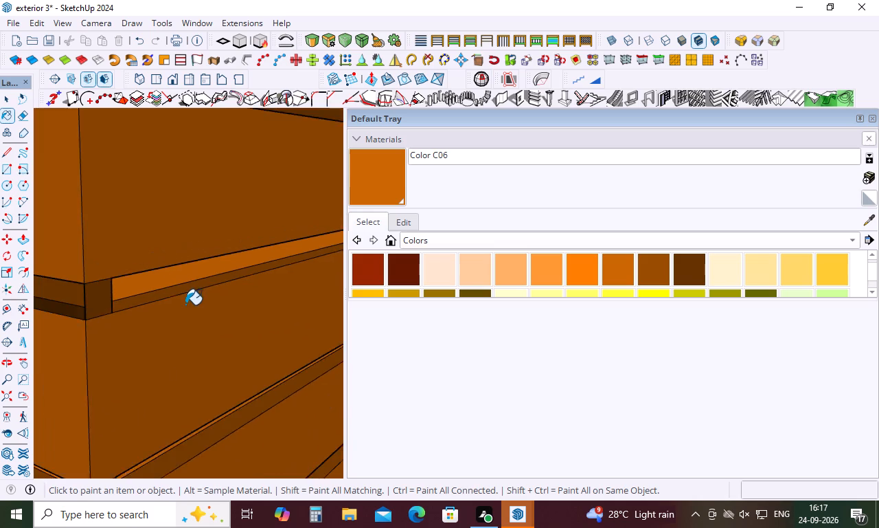
scroll(187, 304, down, 11)
scroll(182, 217, up, 10)
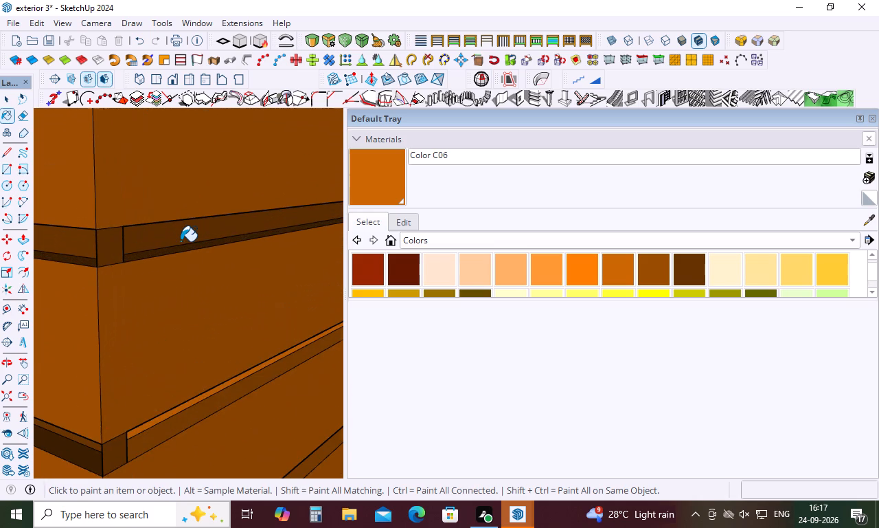
click(180, 247)
click(172, 231)
Paint the side wall's ledge and recessed face in the seventh groove from the bottom with Color C06.
scroll(165, 261, down, 5)
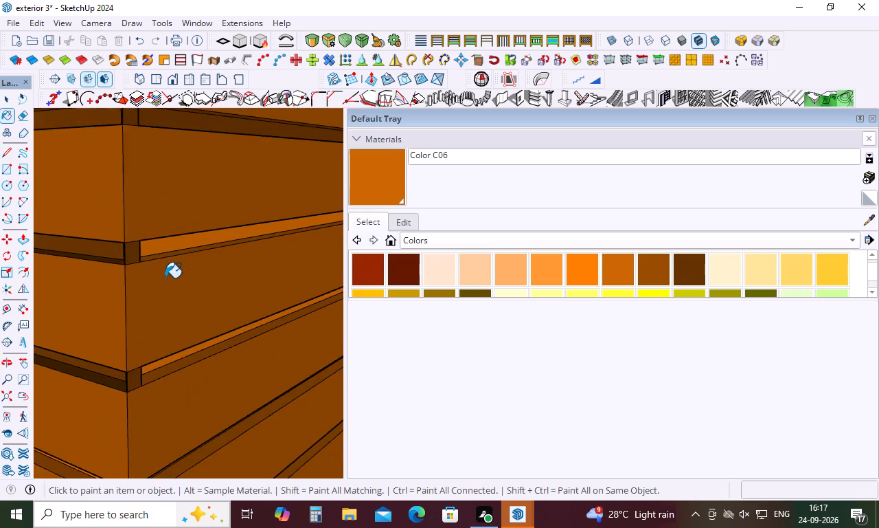
scroll(165, 278, down, 17)
scroll(178, 228, up, 5)
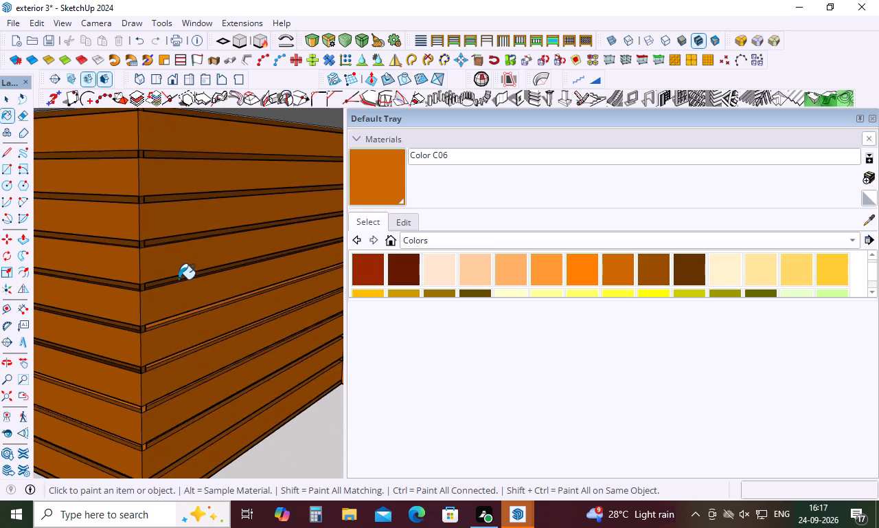
scroll(179, 274, up, 14)
click(179, 298)
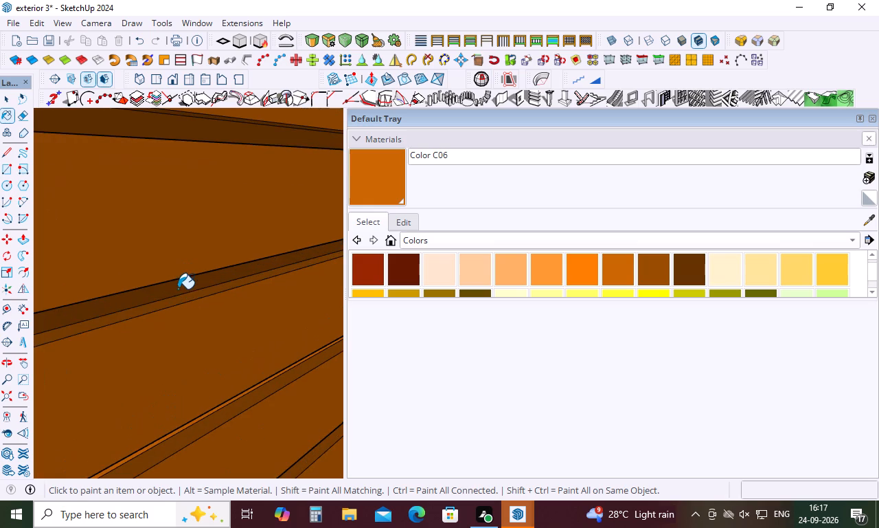
click(178, 289)
Paint the side wall's ledge and recessed face in the eighth groove from the bottom with Color C06.
scroll(179, 301, down, 15)
scroll(167, 249, up, 4)
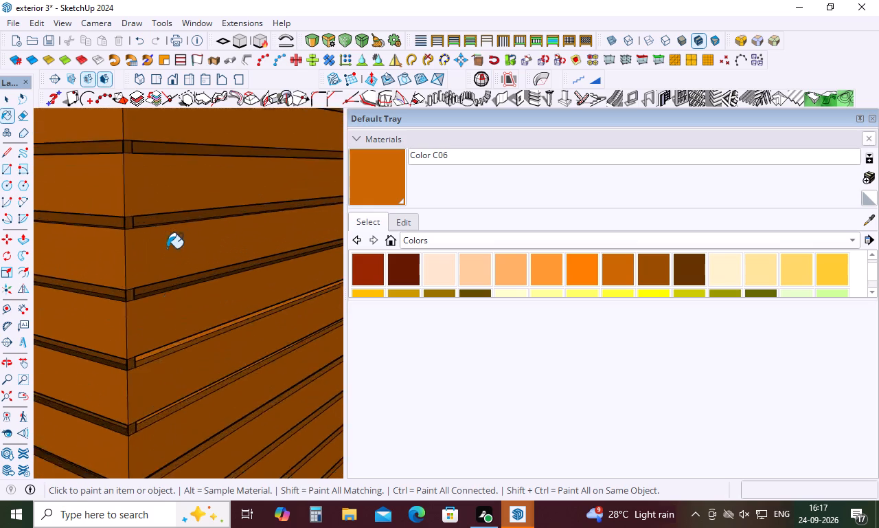
scroll(167, 248, up, 10)
click(161, 279)
click(161, 271)
Paint the side wall's ledge and recessed face in the third groove from the top with Color C06.
scroll(159, 318, down, 5)
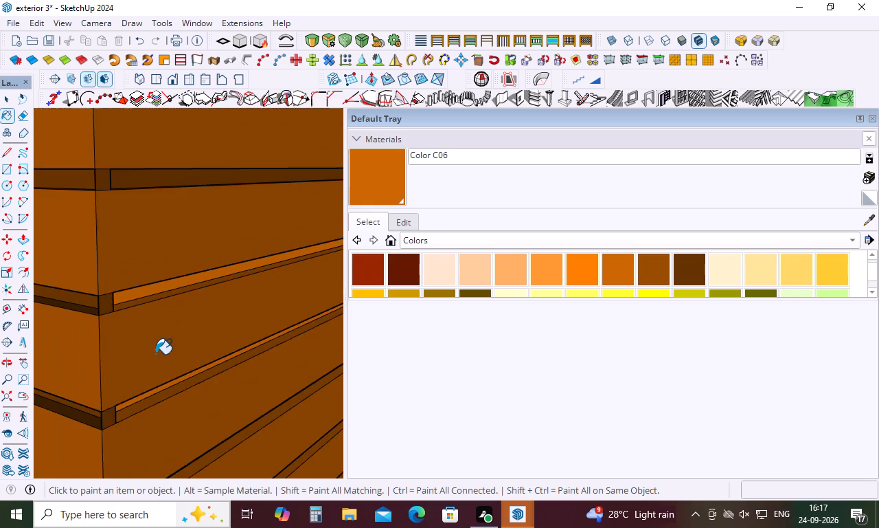
scroll(155, 353, down, 11)
scroll(156, 273, up, 9)
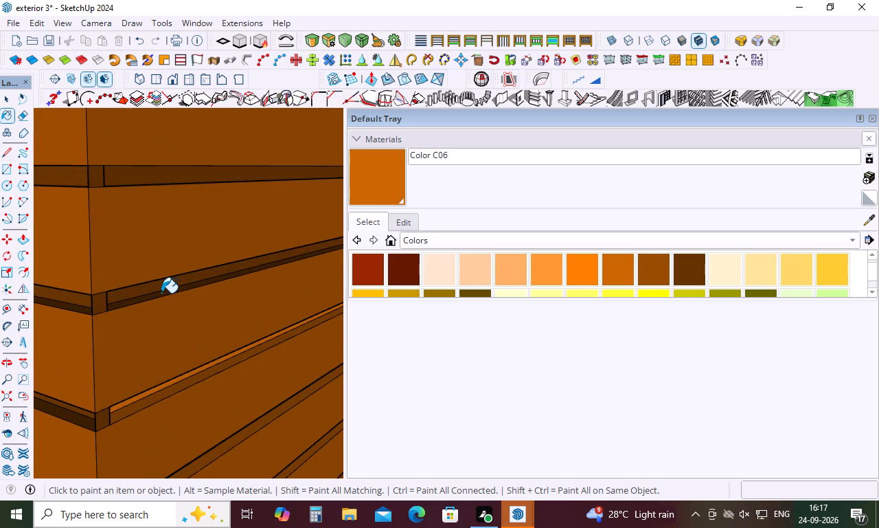
click(162, 293)
click(163, 289)
click(165, 284)
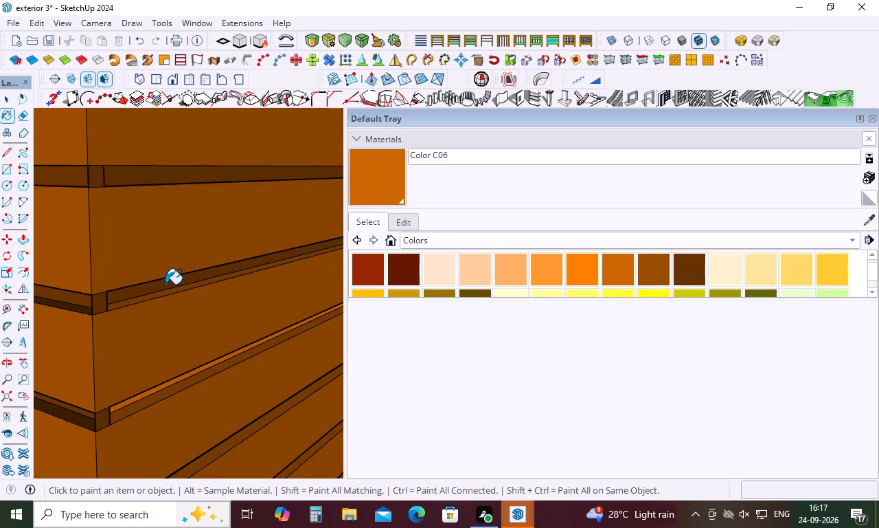
Paint the side wall's recessed face and ledge in the second groove from the top with Color C06.
scroll(172, 329, down, 5)
scroll(163, 250, up, 5)
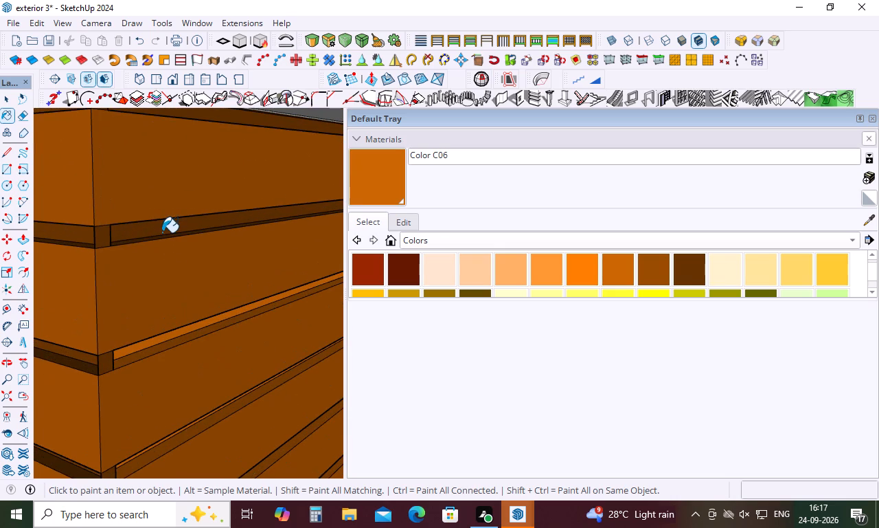
click(162, 232)
click(163, 237)
Paint the side wall's top groove, just under the slab, with Color C06: the recessed face and its upper and lower ledges.
scroll(165, 265, down, 10)
middle_drag(167, 316, 175, 230)
scroll(174, 226, up, 4)
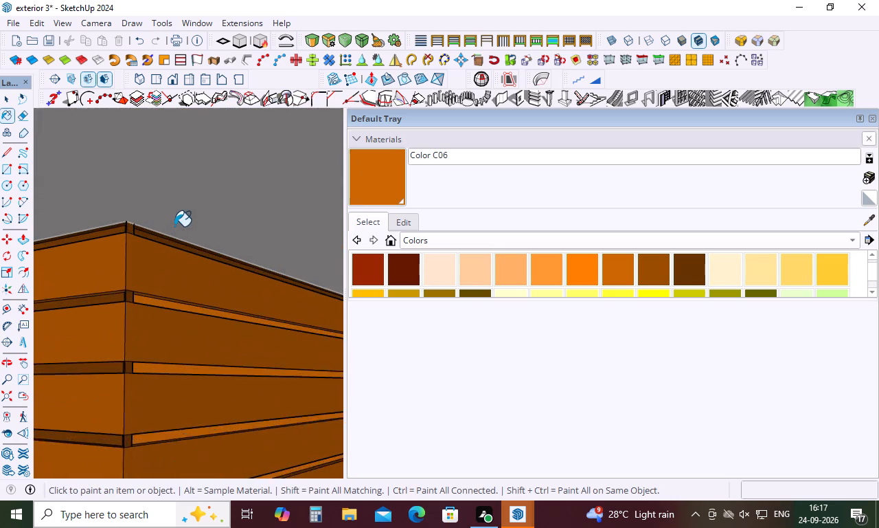
scroll(174, 226, up, 5)
click(144, 245)
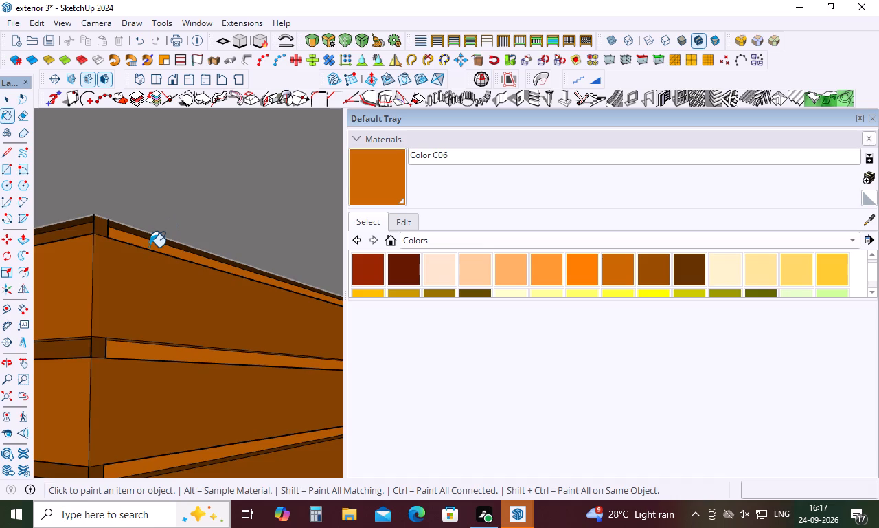
scroll(148, 244, up, 15)
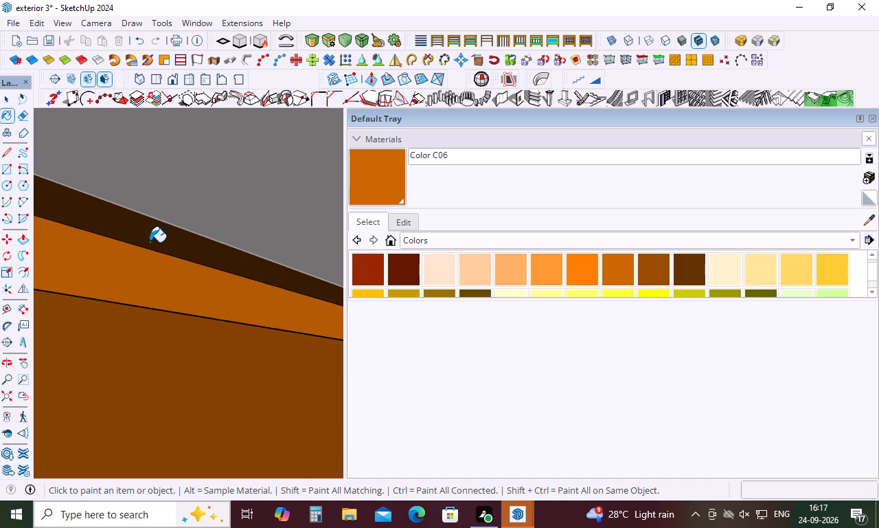
click(150, 242)
scroll(159, 254, down, 5)
middle_drag(158, 271, 159, 333)
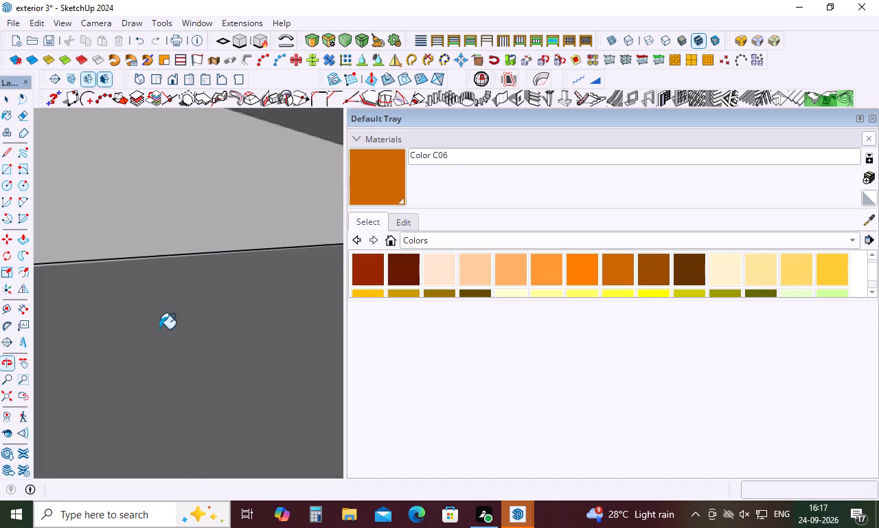
middle_drag(160, 312, 161, 261)
scroll(119, 393, up, 4)
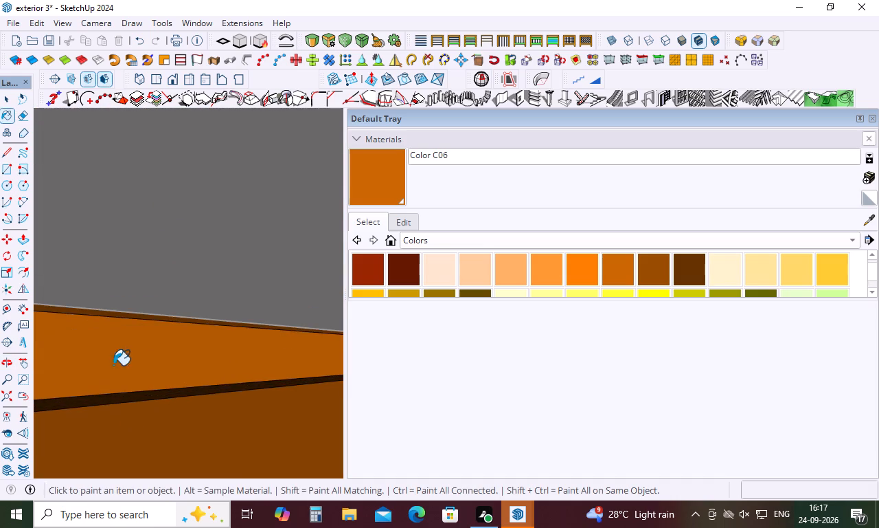
scroll(126, 395, up, 2)
click(126, 395)
Paint the wall corner's faces in the top four grooves with Color C06.
scroll(176, 369, down, 10)
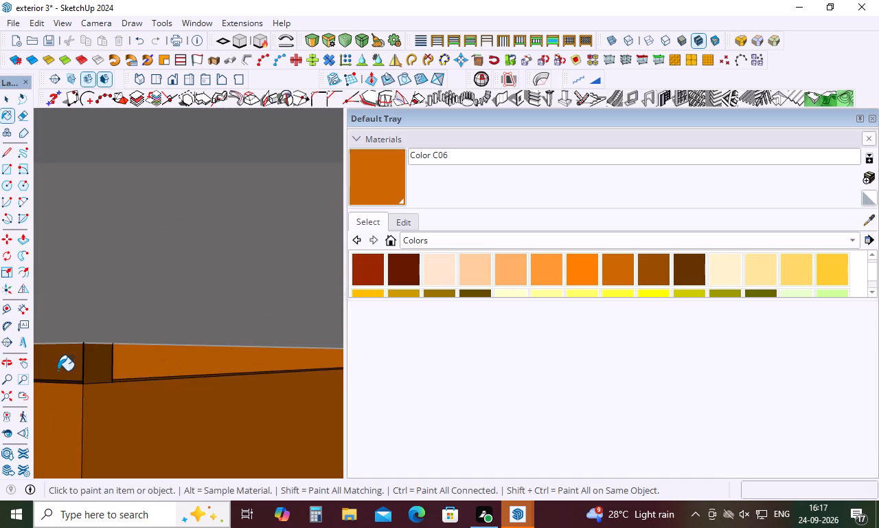
click(96, 362)
scroll(137, 357, down, 10)
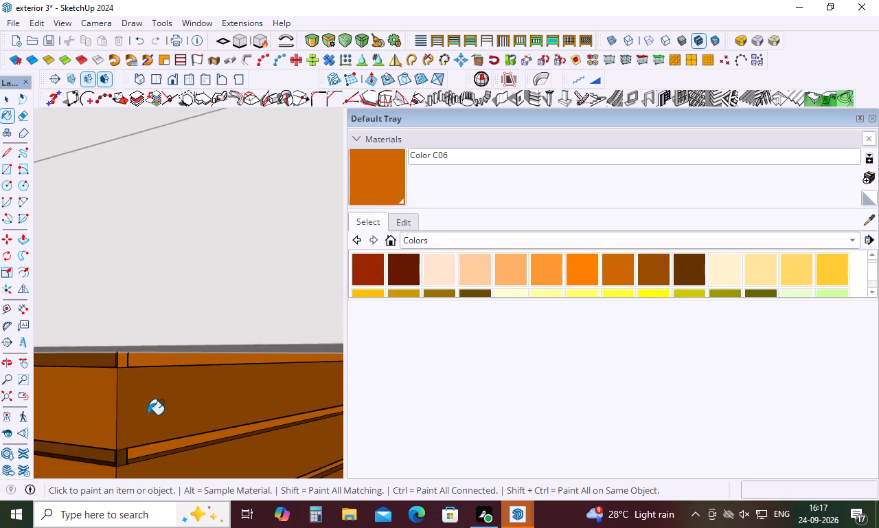
scroll(155, 384, down, 10)
scroll(164, 441, up, 9)
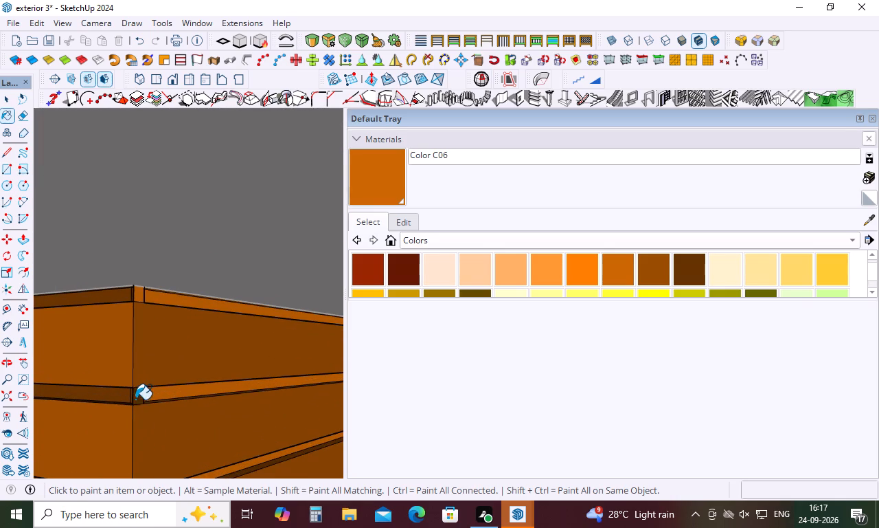
click(137, 397)
scroll(148, 356, down, 10)
scroll(152, 455, up, 7)
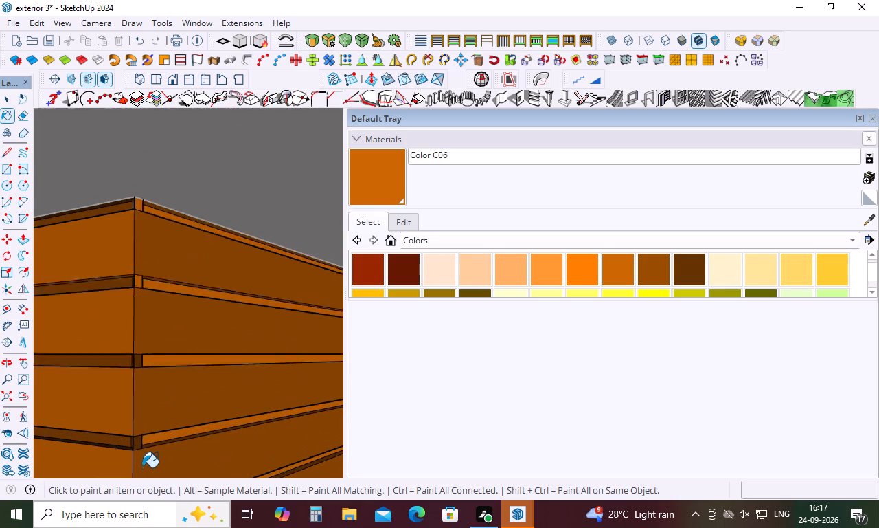
scroll(142, 467, up, 2)
click(138, 342)
click(137, 439)
scroll(150, 348, down, 3)
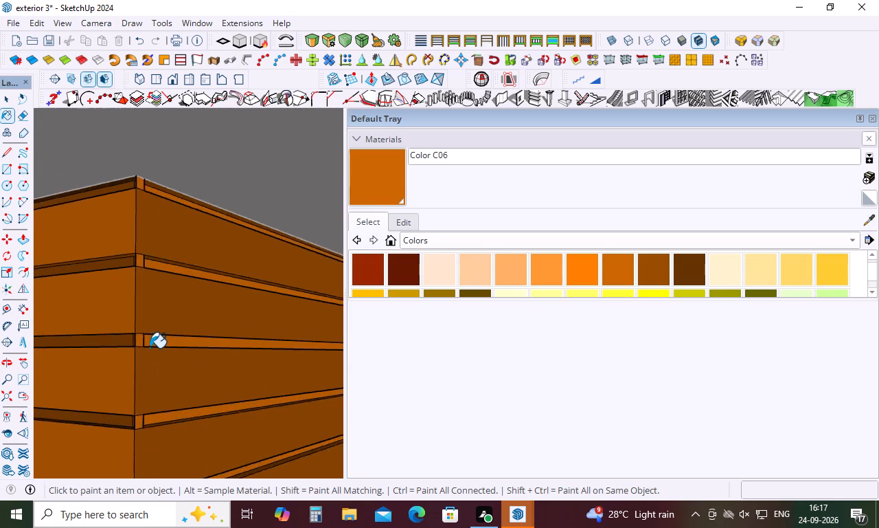
Paint the wall corner's faces in the bottom groove and the groove above it with Color C06.
scroll(150, 348, down, 17)
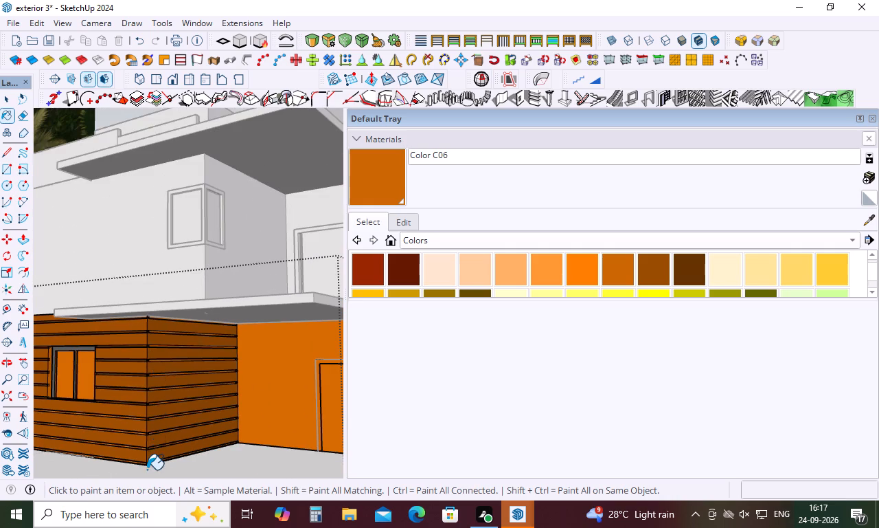
scroll(147, 470, up, 20)
click(139, 465)
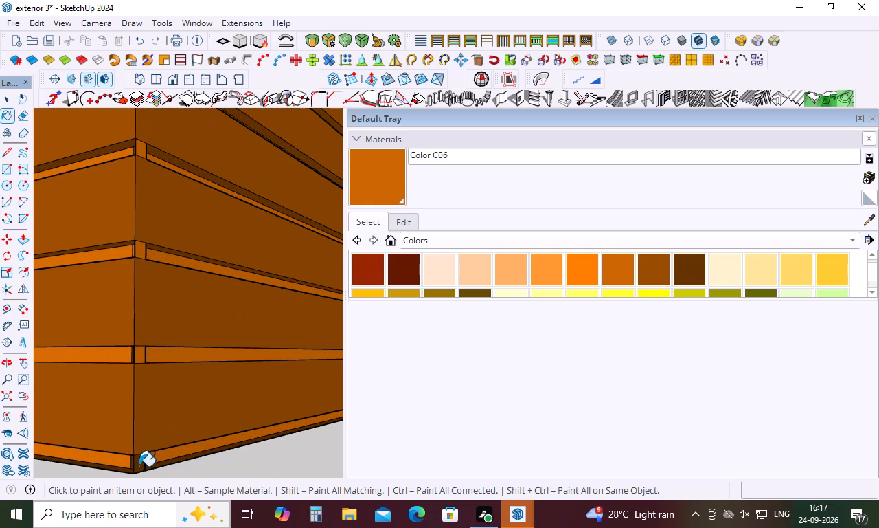
click(137, 359)
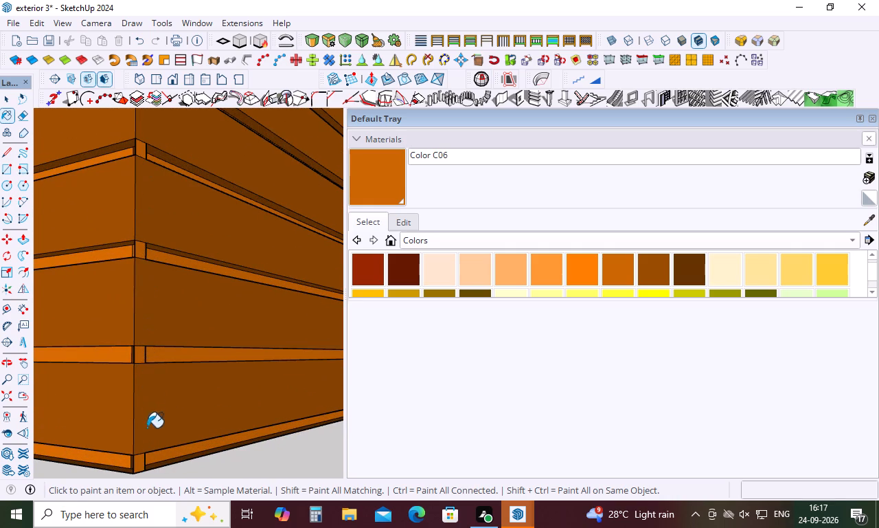
middle_drag(161, 457, 166, 489)
scroll(184, 449, up, 4)
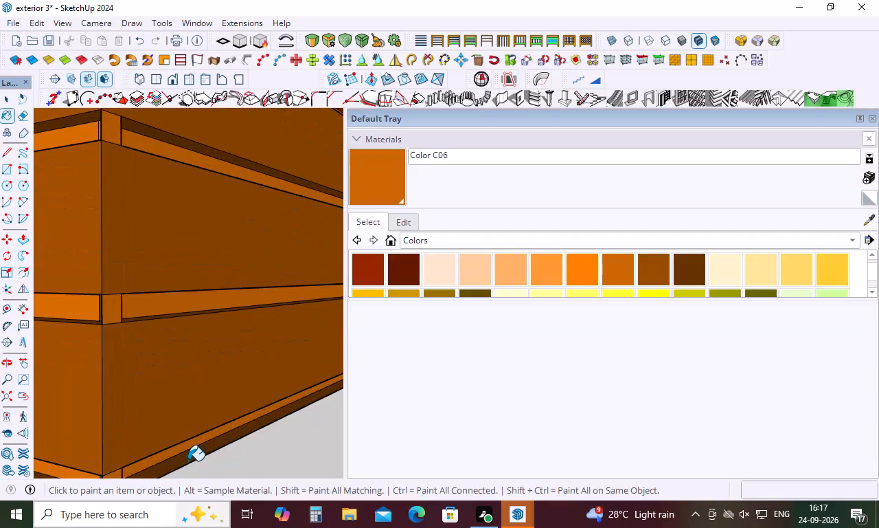
Paint the side wall's lower ledge in the bottom groove with Color C06.
click(188, 461)
Paint the wall corner's faces with Color C06 in the three grooves from window-sill level upward.
scroll(170, 360, down, 9)
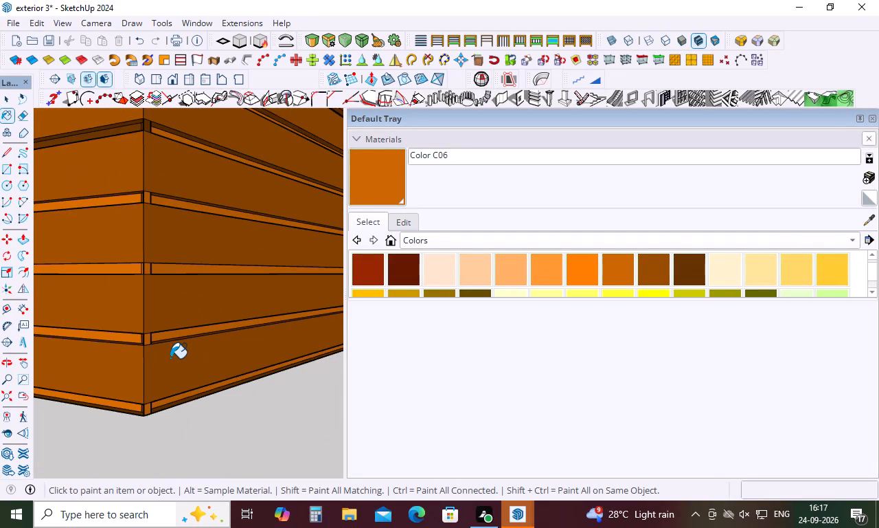
scroll(153, 236, down, 9)
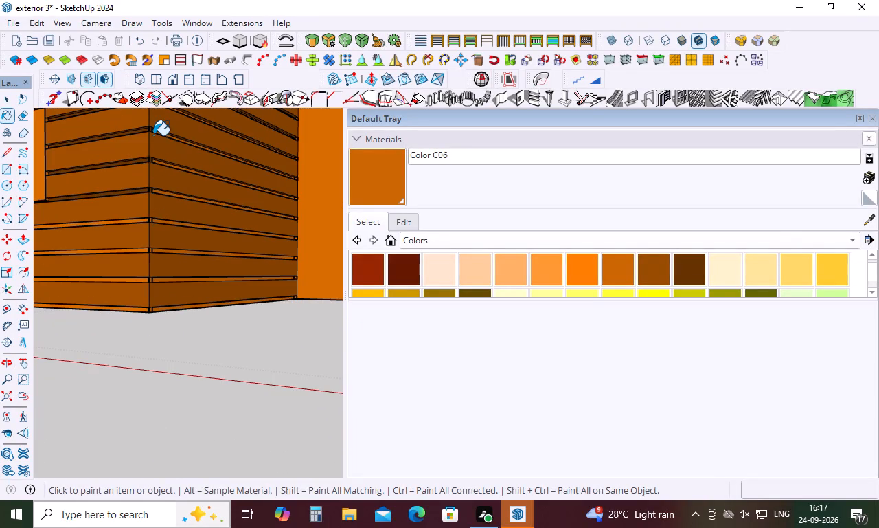
scroll(153, 117, up, 10)
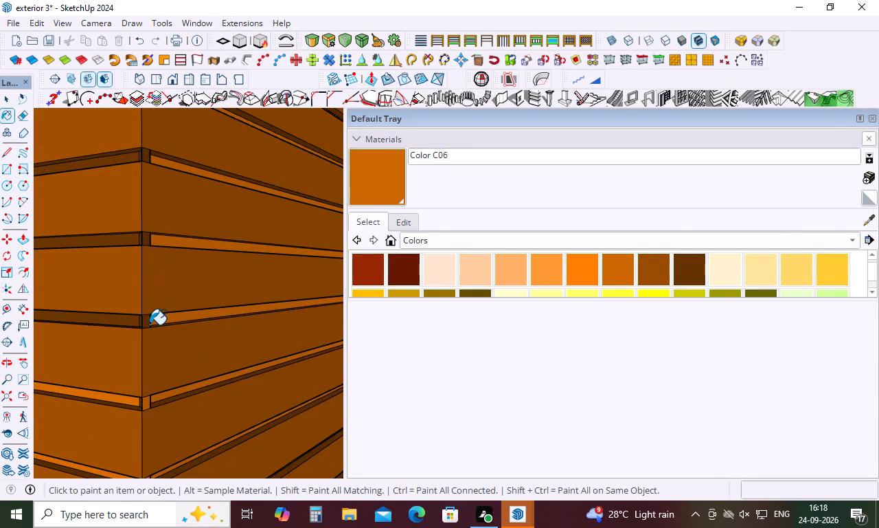
click(149, 324)
click(148, 244)
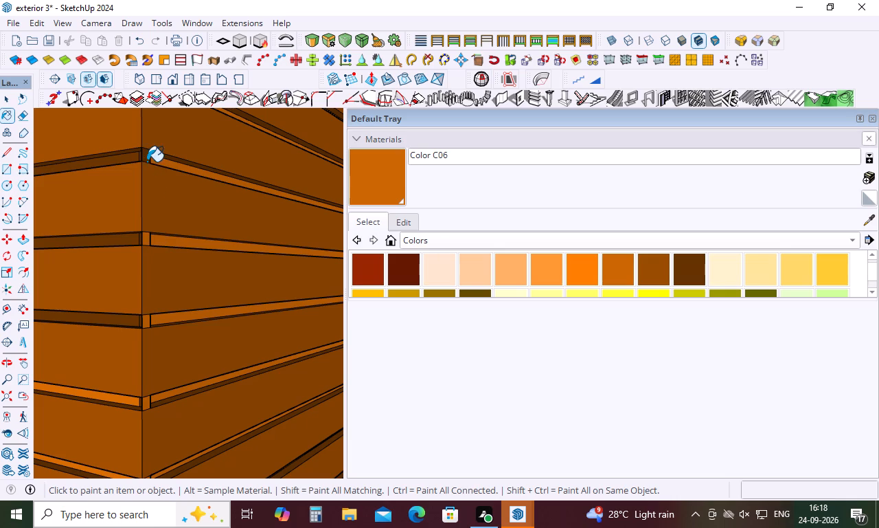
click(147, 162)
scroll(148, 155, up, 6)
click(144, 170)
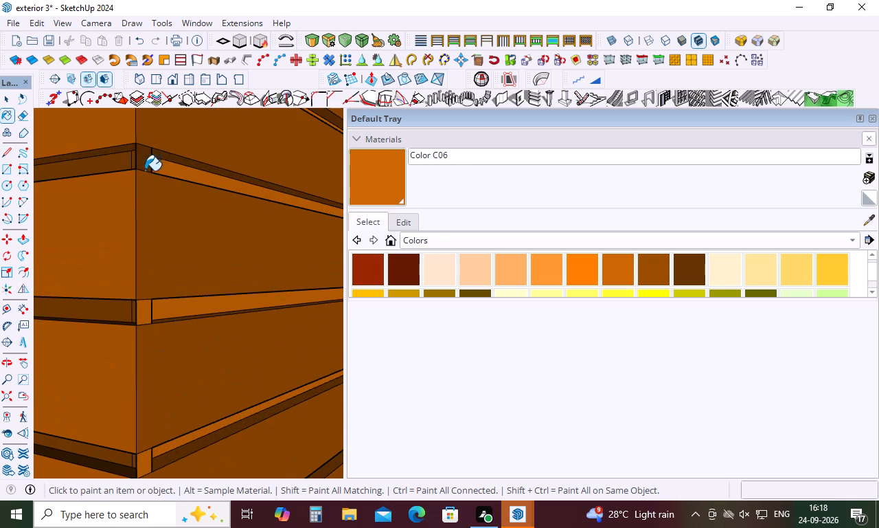
click(146, 159)
Examine the grooved ground-floor walls around the corner from below, above and further away for faces still needing paint.
scroll(151, 280, down, 5)
scroll(152, 375, down, 14)
middle_drag(172, 349, 171, 271)
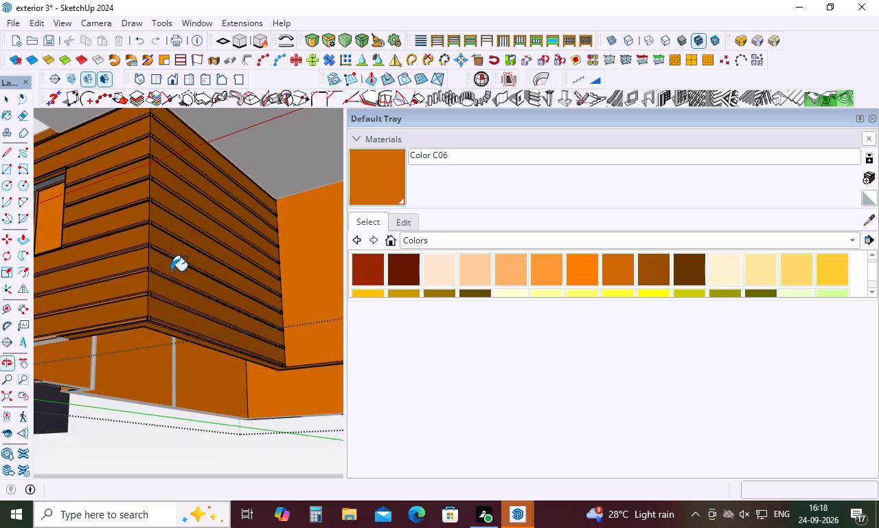
scroll(176, 339, up, 13)
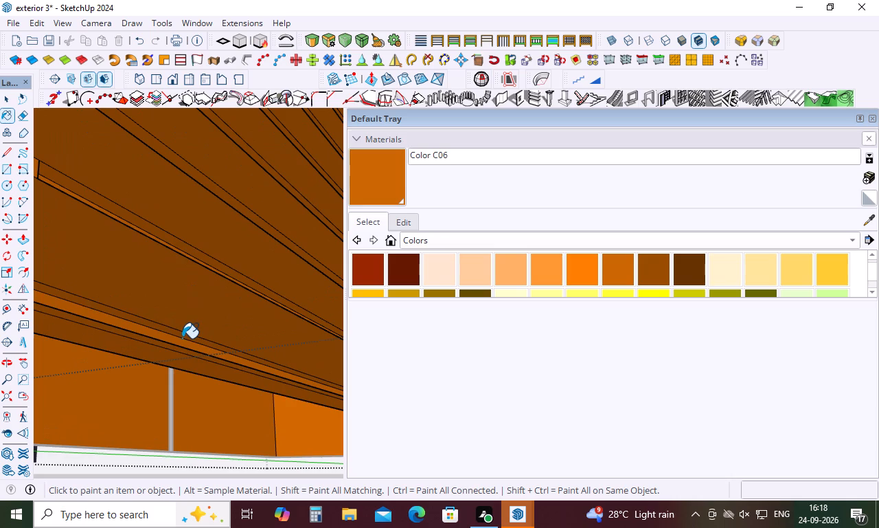
scroll(182, 338, up, 5)
scroll(195, 320, down, 9)
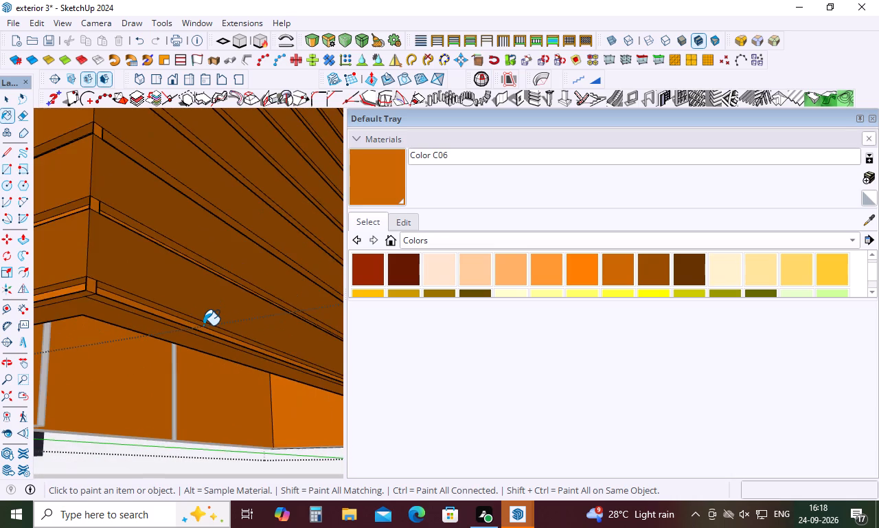
scroll(203, 327, down, 5)
scroll(205, 272, down, 15)
middle_drag(207, 252, 210, 322)
scroll(209, 330, up, 10)
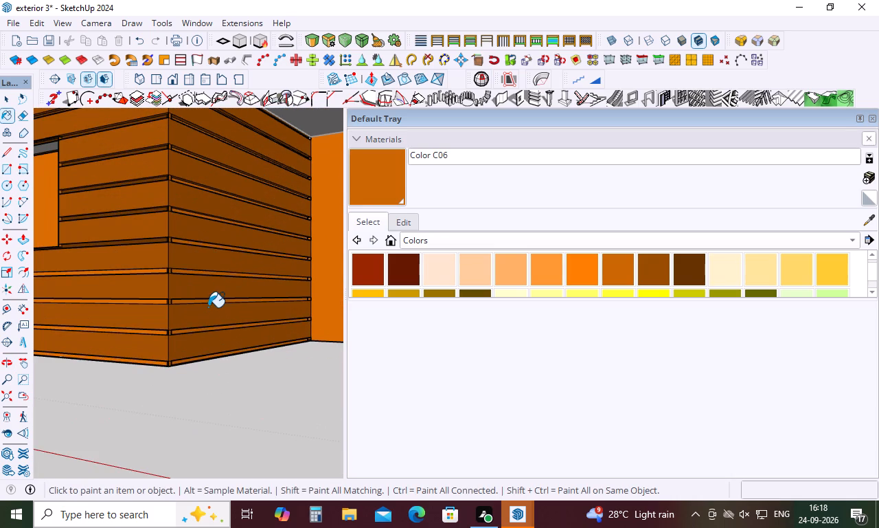
middle_drag(218, 261, 212, 338)
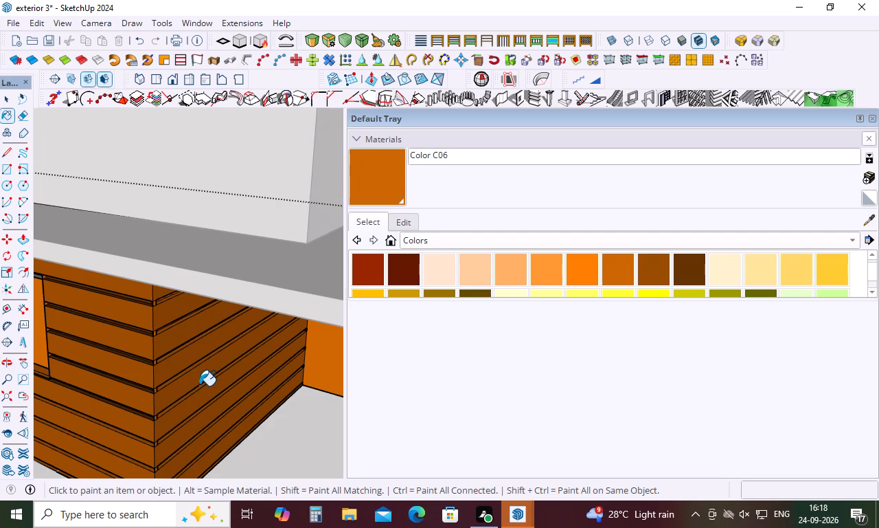
scroll(204, 316, down, 5)
middle_drag(184, 373, 187, 372)
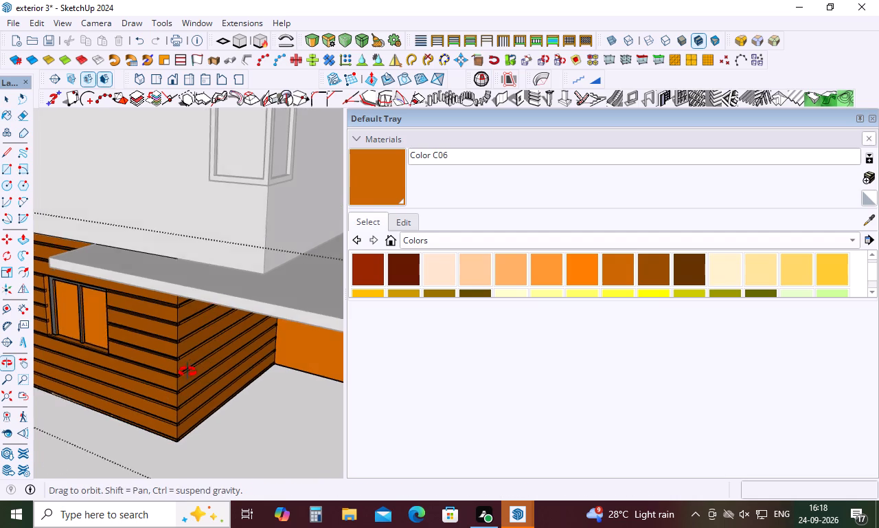
middle_drag(187, 372, 343, 356)
scroll(49, 404, up, 5)
scroll(106, 405, up, 7)
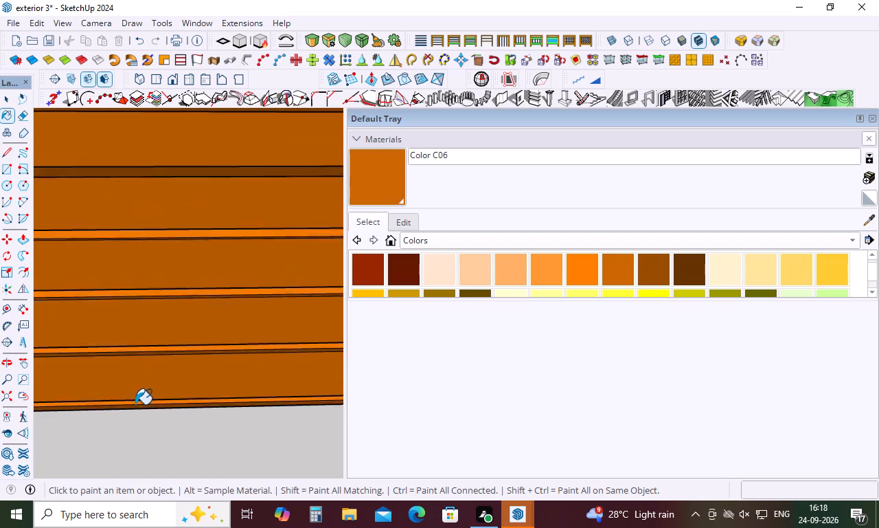
scroll(135, 404, up, 5)
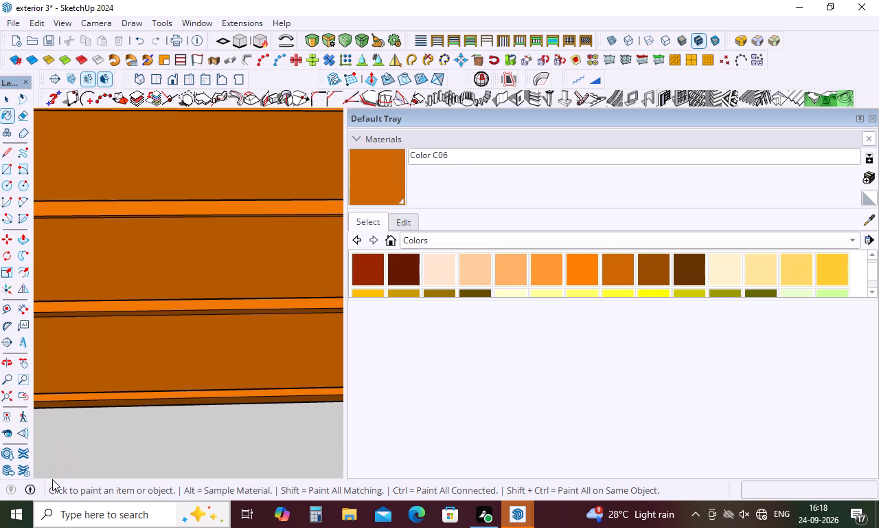
scroll(273, 324, down, 11)
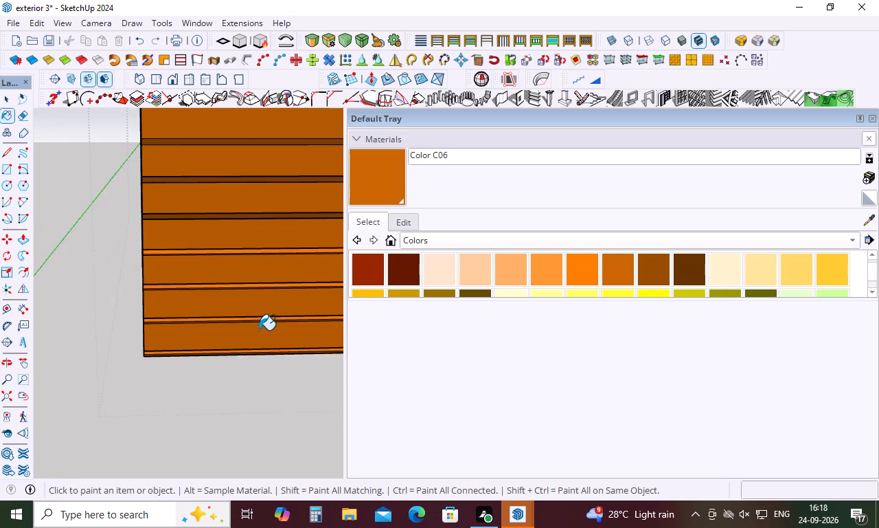
scroll(259, 330, down, 15)
middle_drag(217, 335, 277, 338)
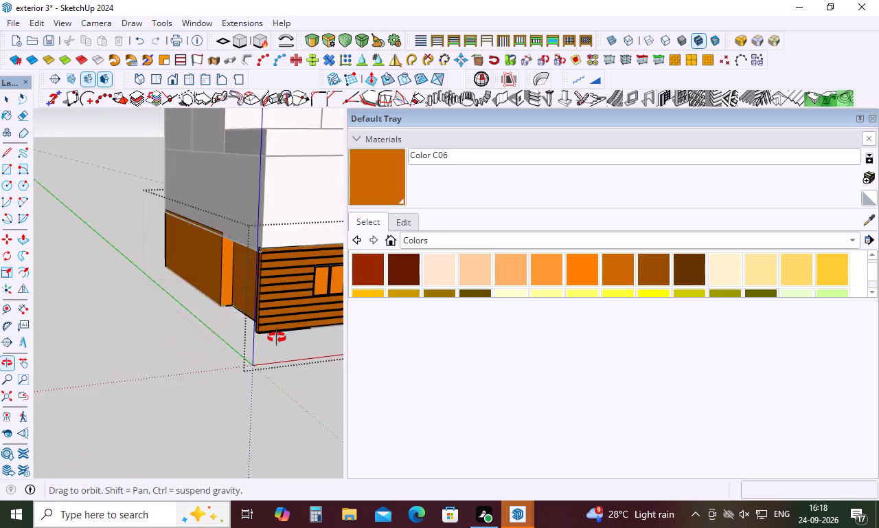
middle_drag(277, 338, 273, 313)
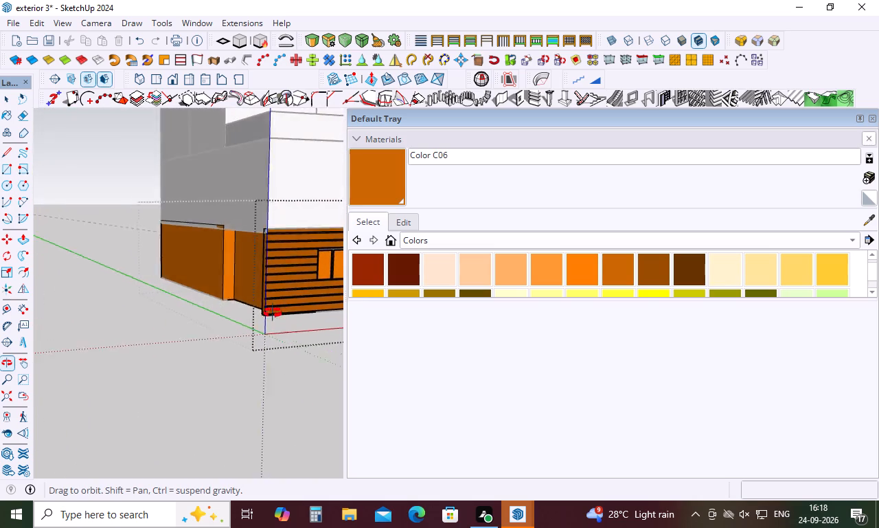
middle_drag(273, 313, 80, 310)
scroll(150, 288, down, 9)
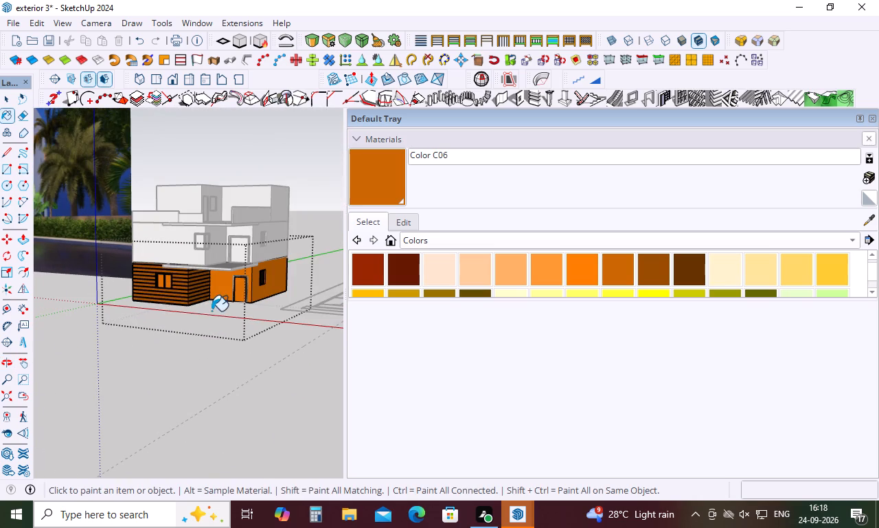
scroll(186, 300, up, 9)
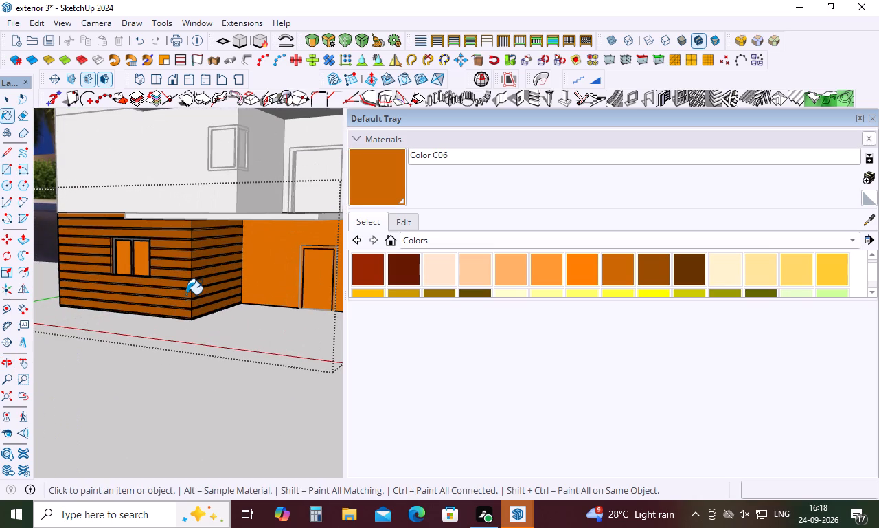
scroll(185, 302, up, 5)
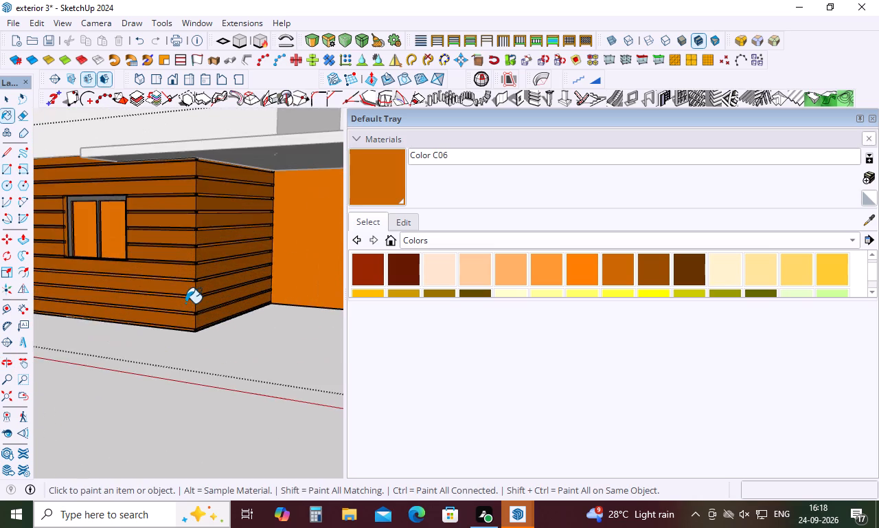
scroll(186, 318, up, 8)
middle_drag(194, 320, 194, 319)
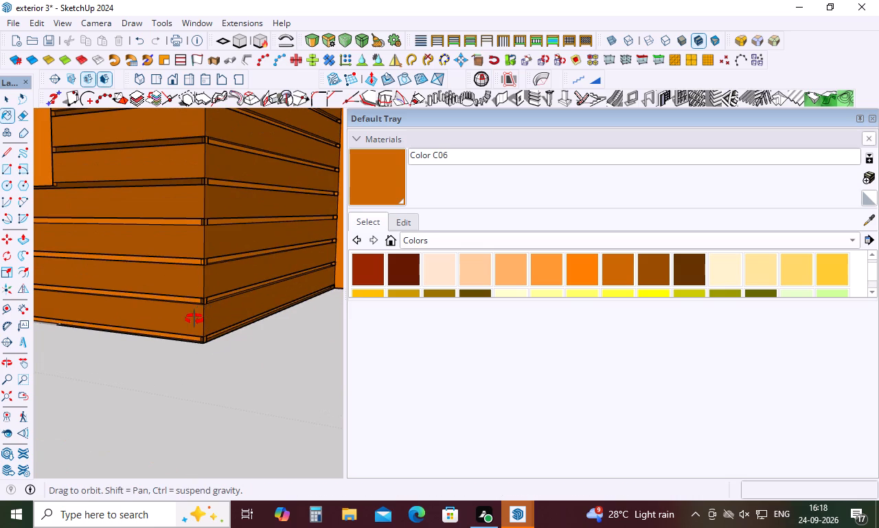
middle_drag(194, 319, 232, 307)
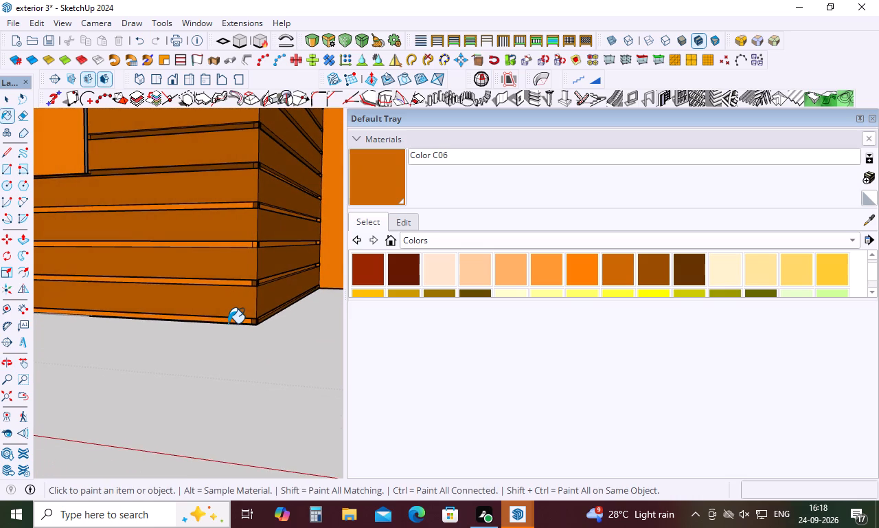
scroll(231, 296, down, 4)
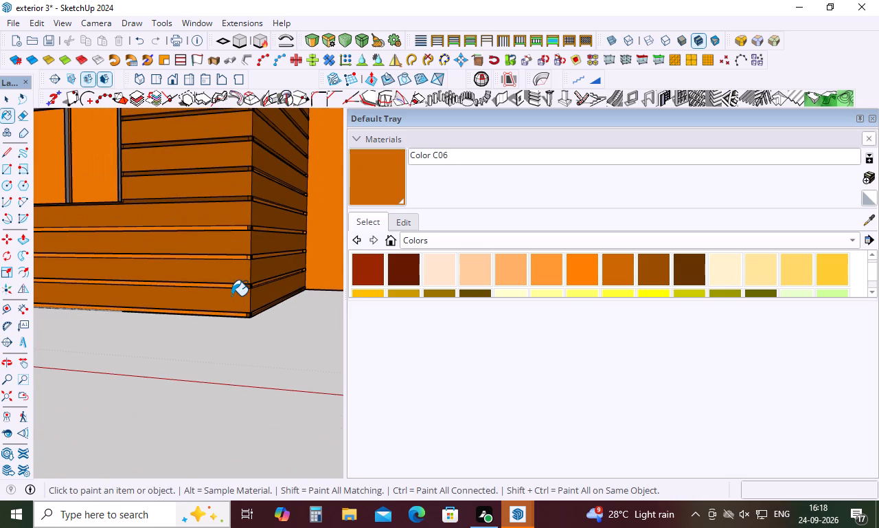
Paint the window wall's upper and lower ledges in the bottom groove near the corner with Color C06.
middle_drag(247, 261, 271, 201)
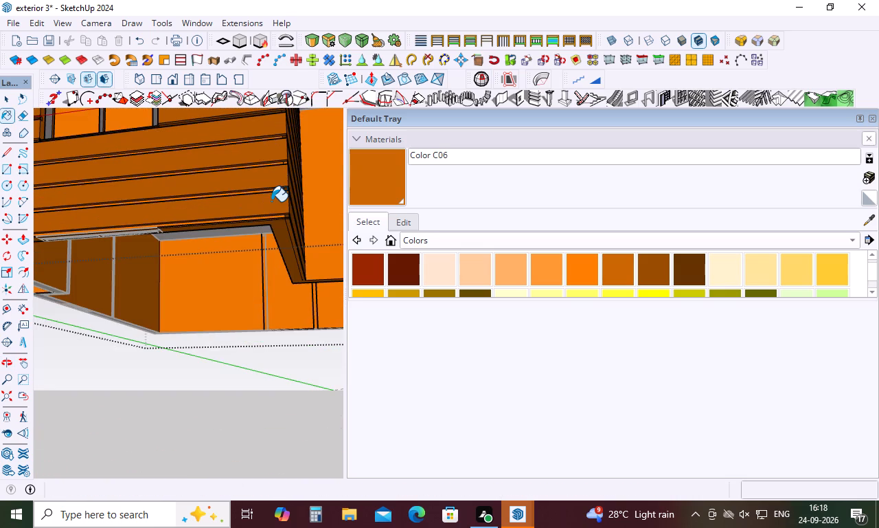
scroll(271, 201, up, 20)
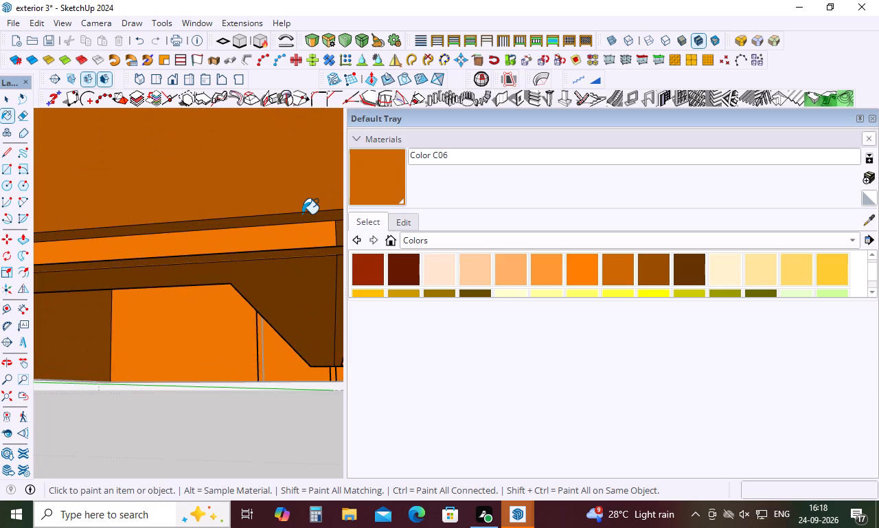
click(302, 214)
scroll(270, 230, down, 9)
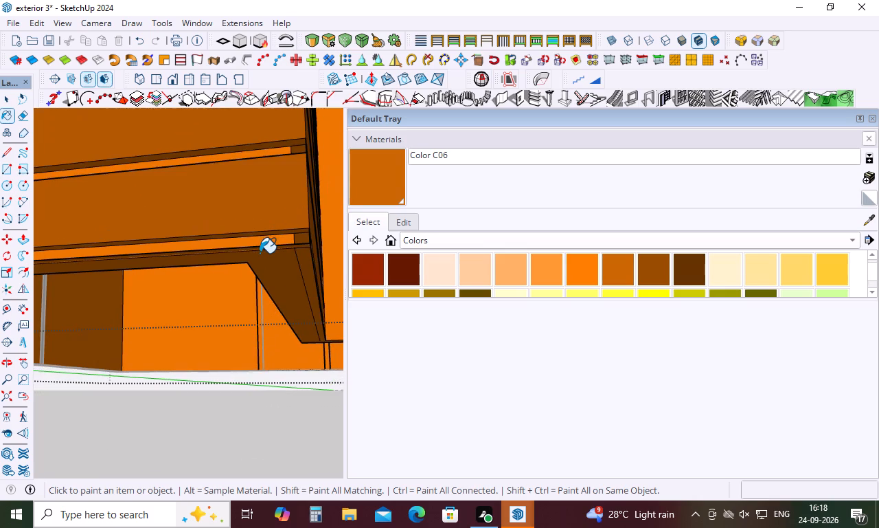
click(265, 258)
Paint the window wall's recessed groove face at window-sill level, between the window and the corner, with Color C06.
scroll(248, 327, down, 5)
scroll(220, 239, up, 11)
click(260, 263)
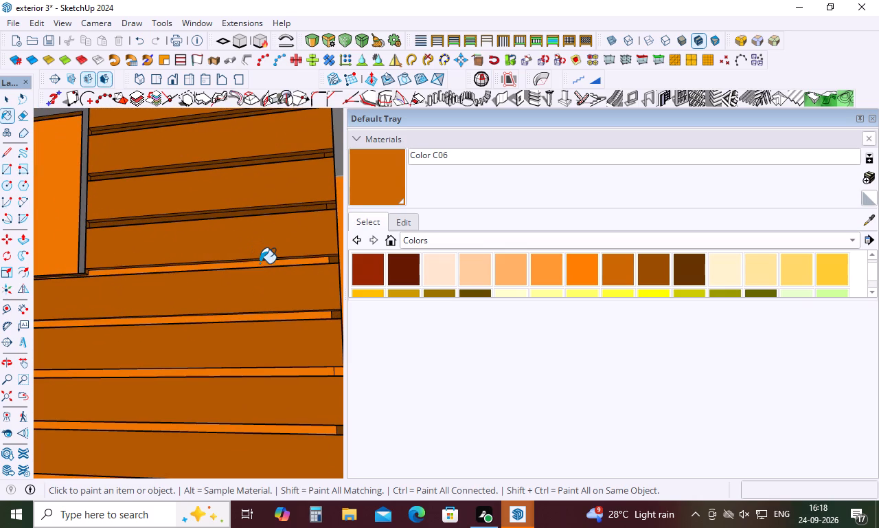
Paint the dark recessed strips between the siding boards beside the window with Color C06.
scroll(262, 261, up, 5)
middle_drag(267, 241, 283, 199)
click(281, 262)
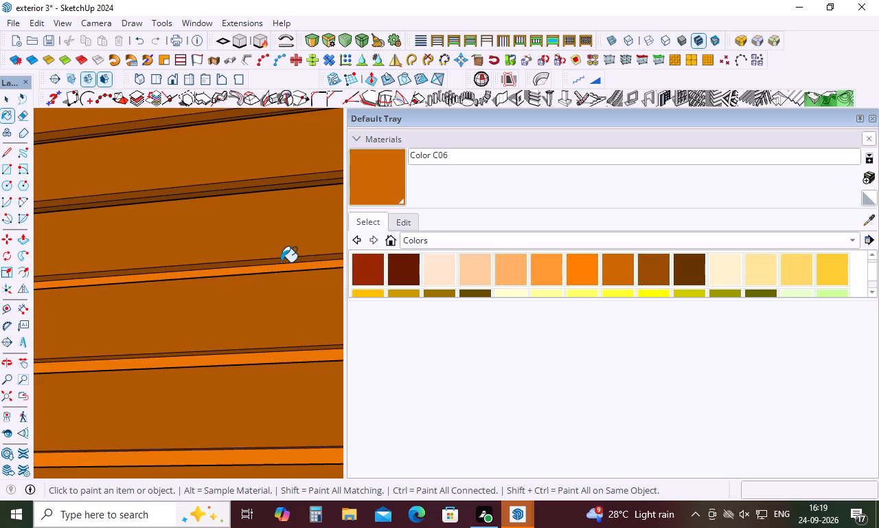
click(282, 259)
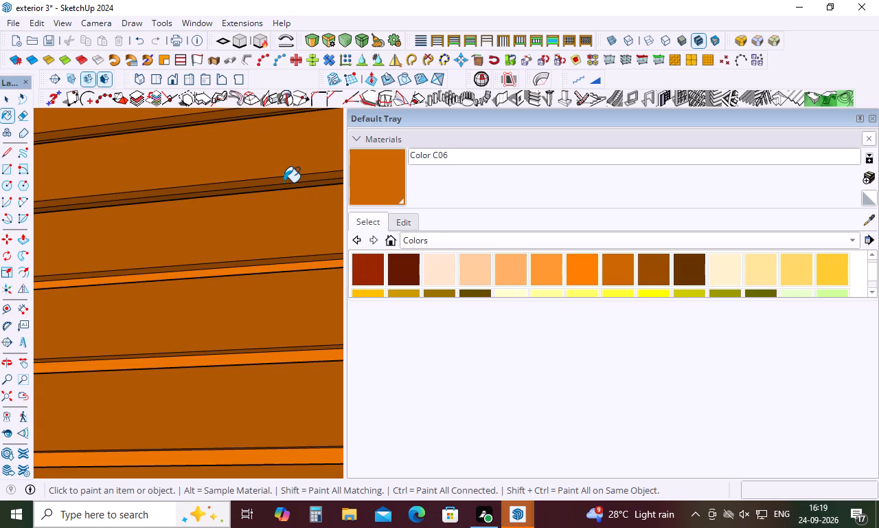
click(285, 184)
click(285, 184)
scroll(158, 228, down, 7)
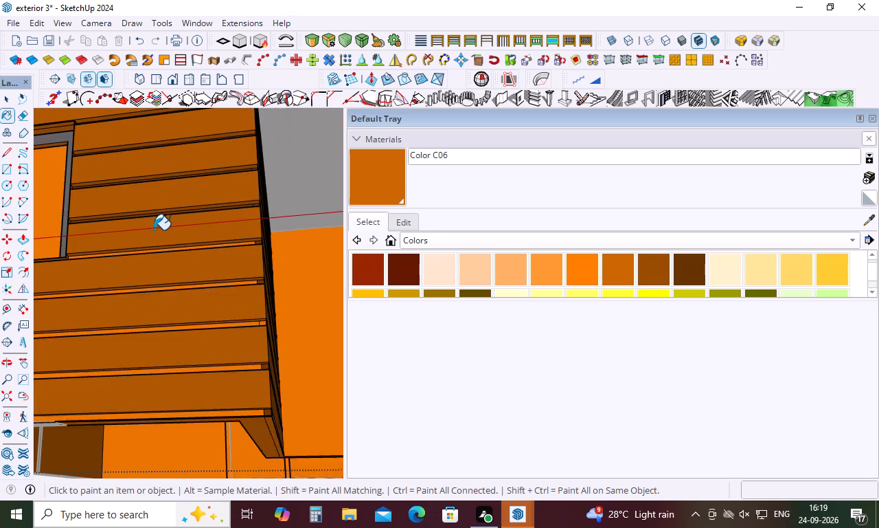
Paint the short dark end pieces of the lowest siding grooves at the wall corner with Color C06.
scroll(154, 230, down, 2)
middle_drag(247, 226, 247, 269)
scroll(244, 359, up, 4)
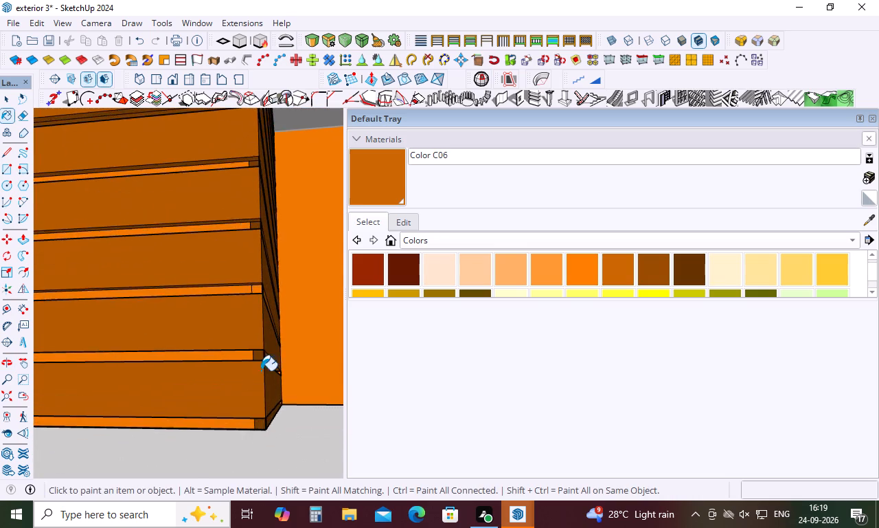
scroll(261, 371, up, 4)
click(258, 349)
click(257, 462)
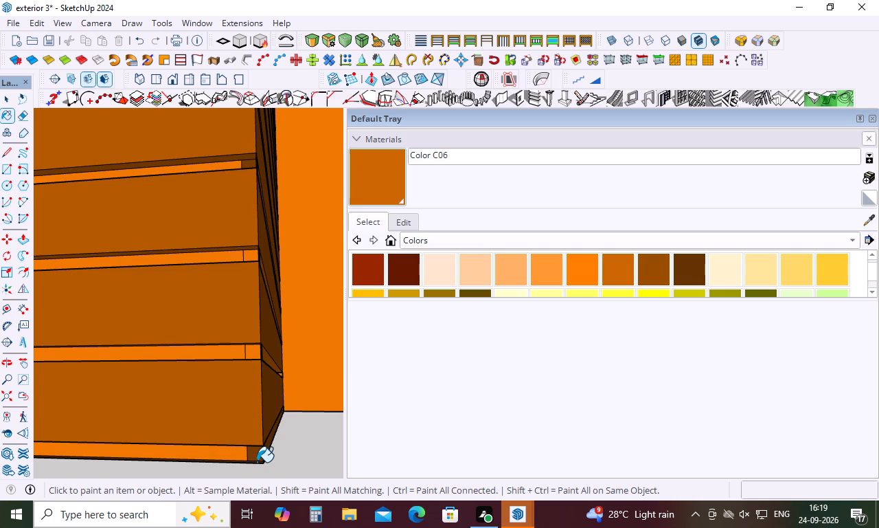
click(257, 456)
middle_drag(271, 454, 188, 445)
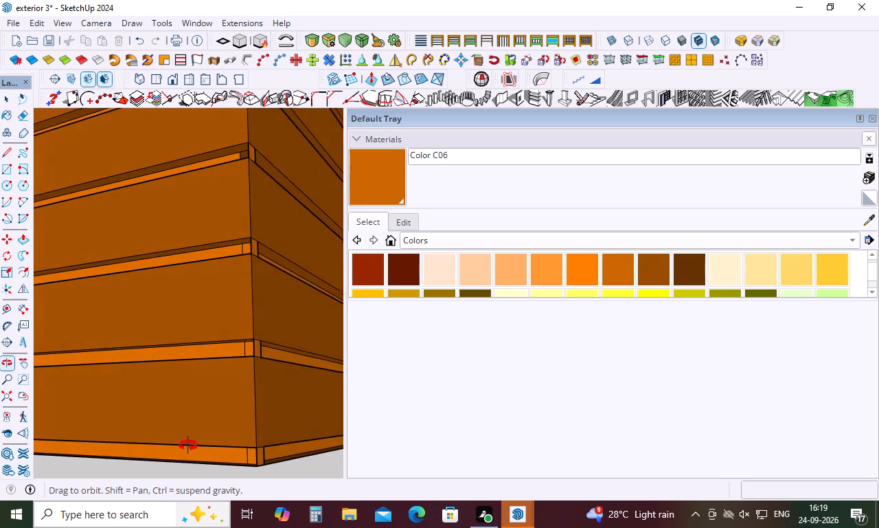
middle_drag(188, 445, 193, 470)
Paint the short groove end pieces at the wall corner on the middle siding boards with Color C06.
scroll(218, 209, up, 5)
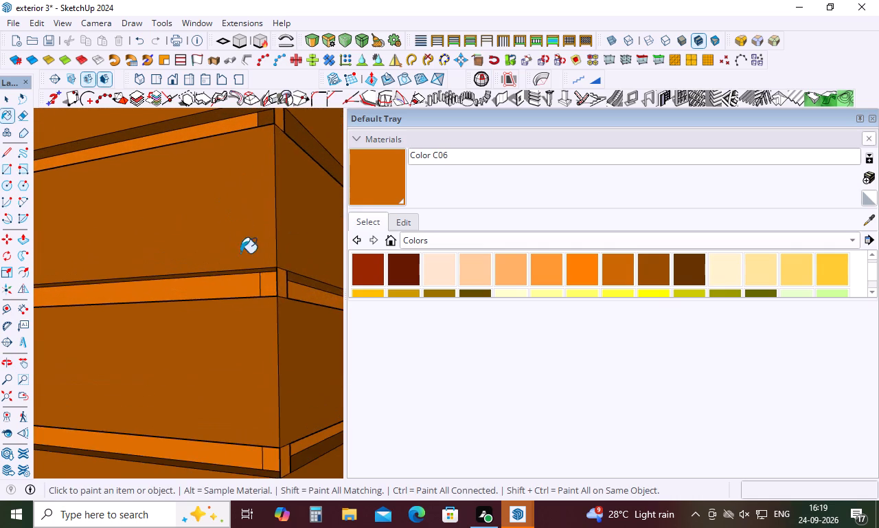
middle_drag(240, 253, 259, 177)
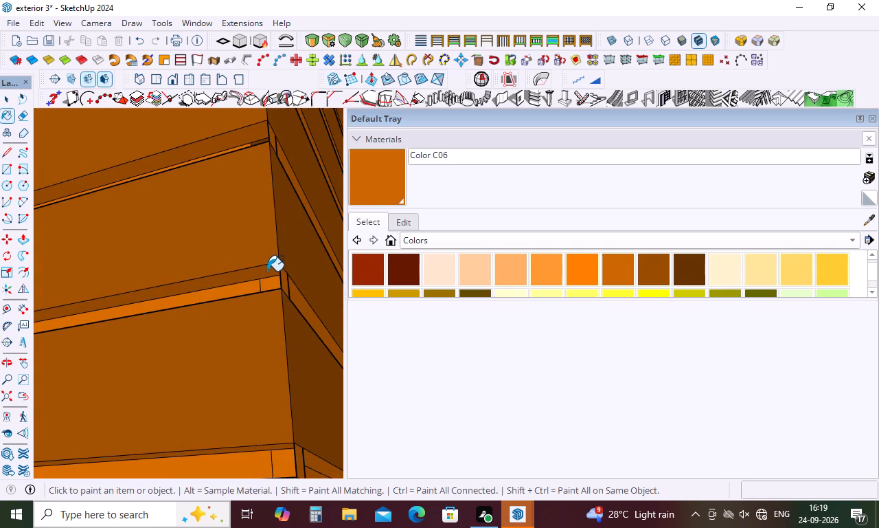
click(267, 270)
scroll(279, 291, down, 9)
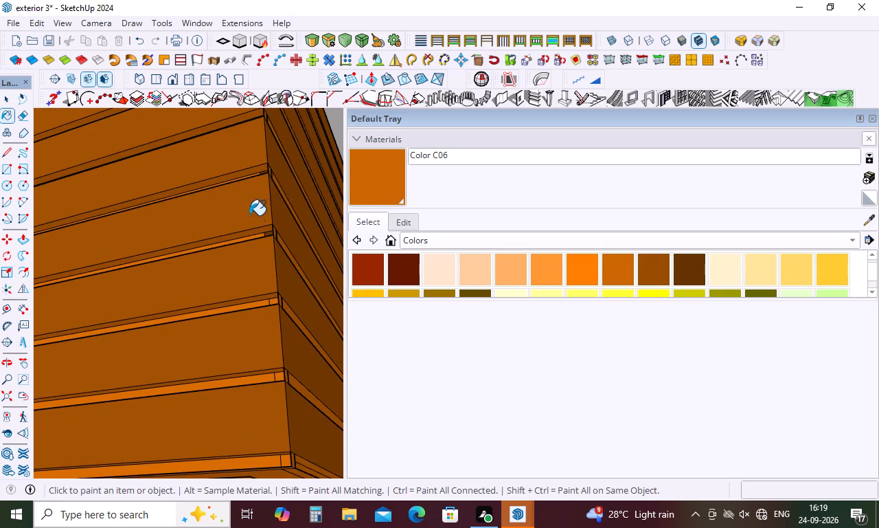
scroll(249, 214, up, 9)
click(282, 247)
scroll(286, 276, up, 1)
scroll(286, 291, down, 5)
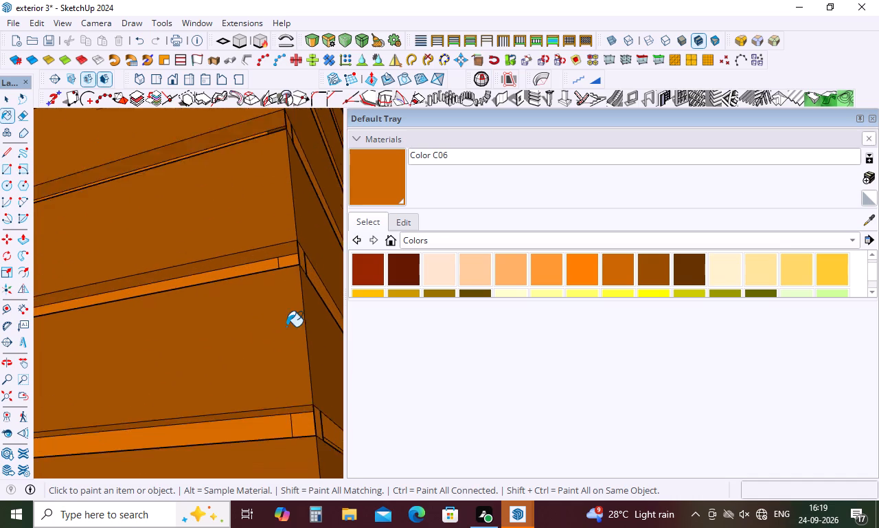
scroll(286, 305, down, 5)
scroll(266, 242, down, 4)
scroll(242, 191, up, 10)
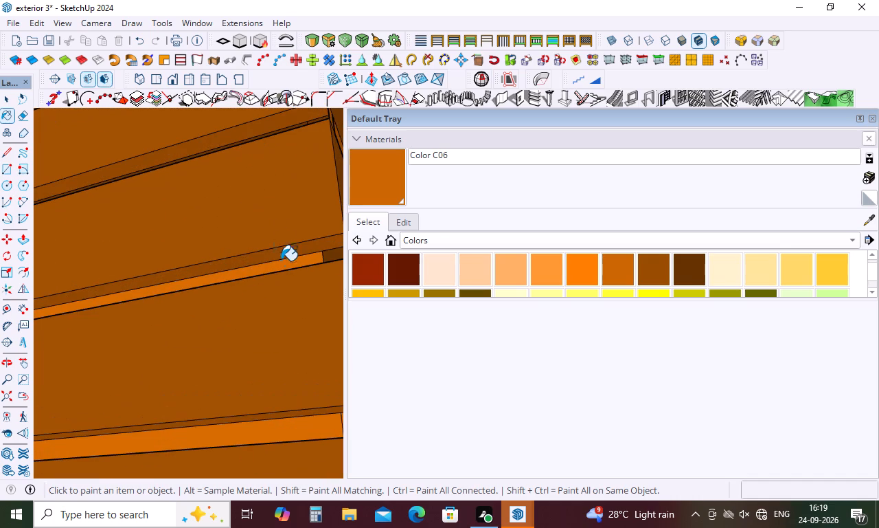
scroll(284, 251, down, 9)
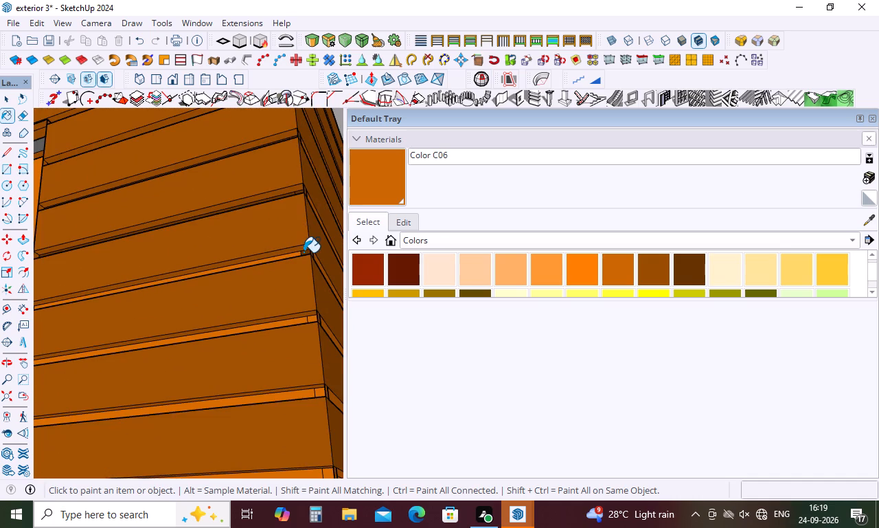
click(304, 252)
Paint the next dark groove strip up the siding and its short corner end piece with Color C06.
scroll(272, 187, up, 10)
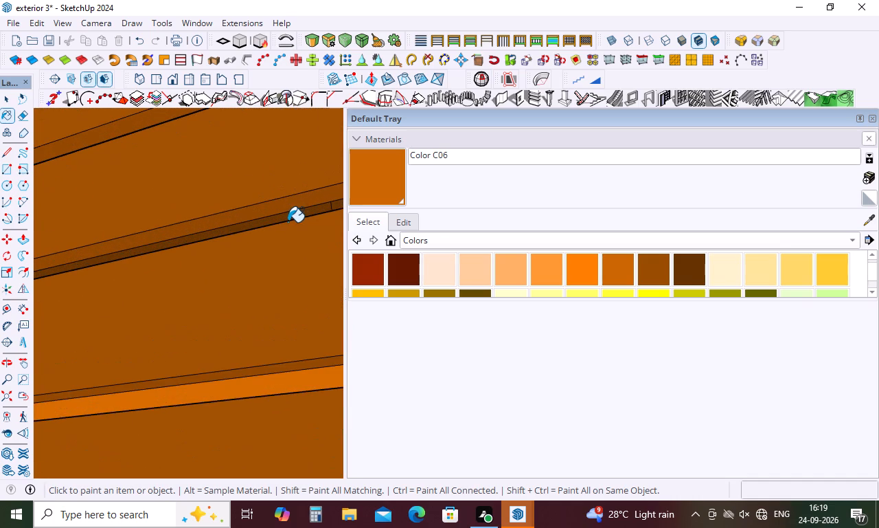
click(291, 215)
click(297, 204)
scroll(267, 209, down, 9)
scroll(279, 214, up, 5)
click(307, 212)
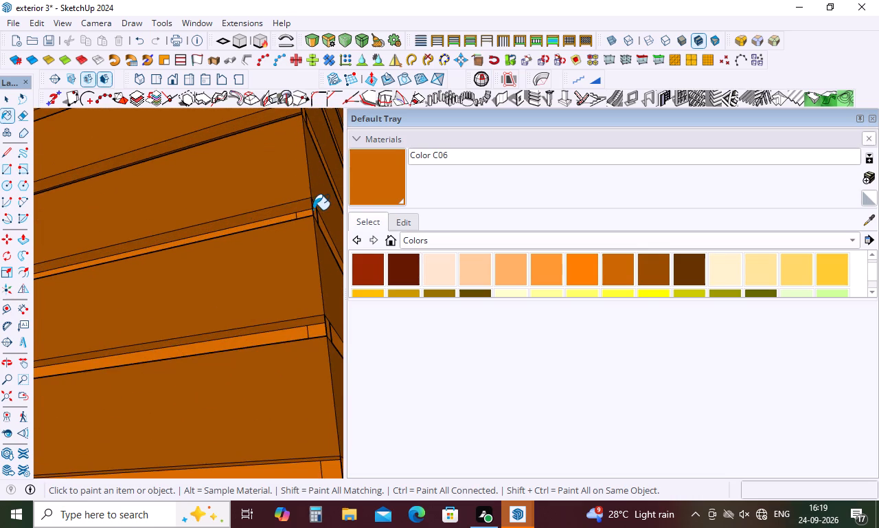
Paint the next two dark groove strips up the wall beside the window, including their corner end pieces, with Color C06.
scroll(314, 208, up, 4)
scroll(272, 287, down, 15)
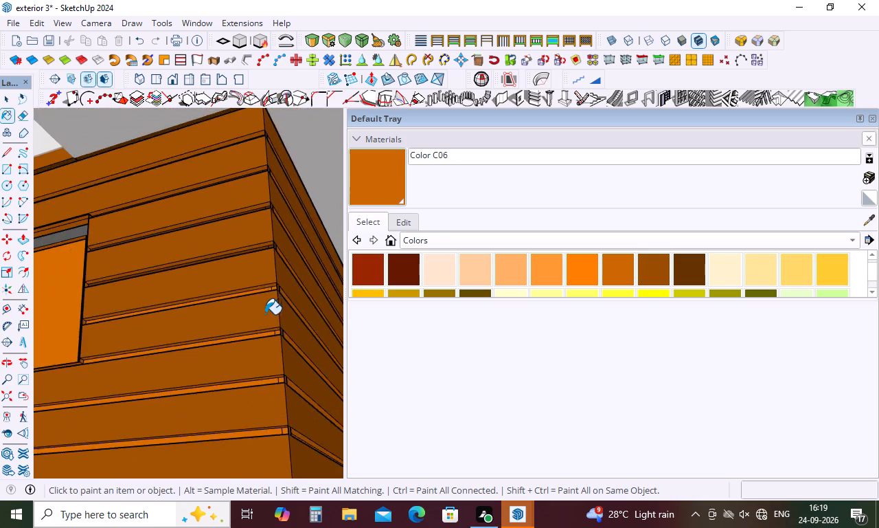
scroll(265, 285, down, 5)
scroll(247, 247, up, 10)
click(259, 283)
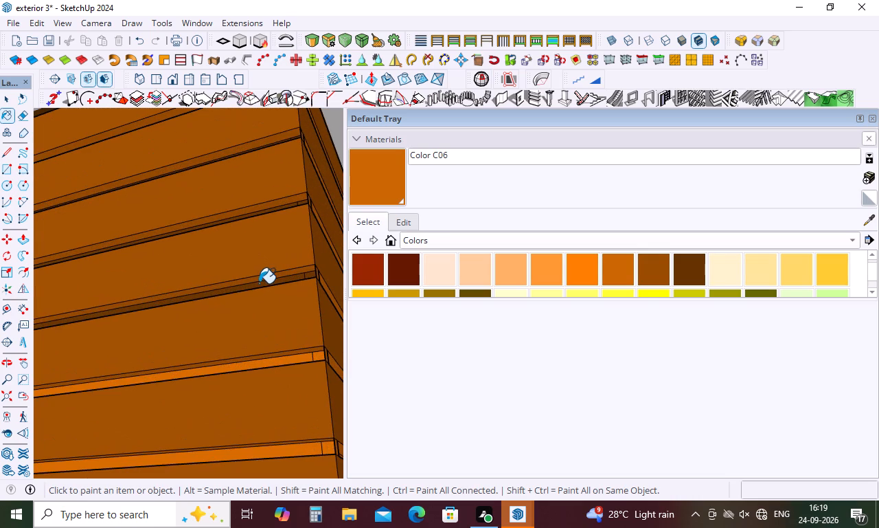
click(309, 276)
scroll(271, 192, up, 5)
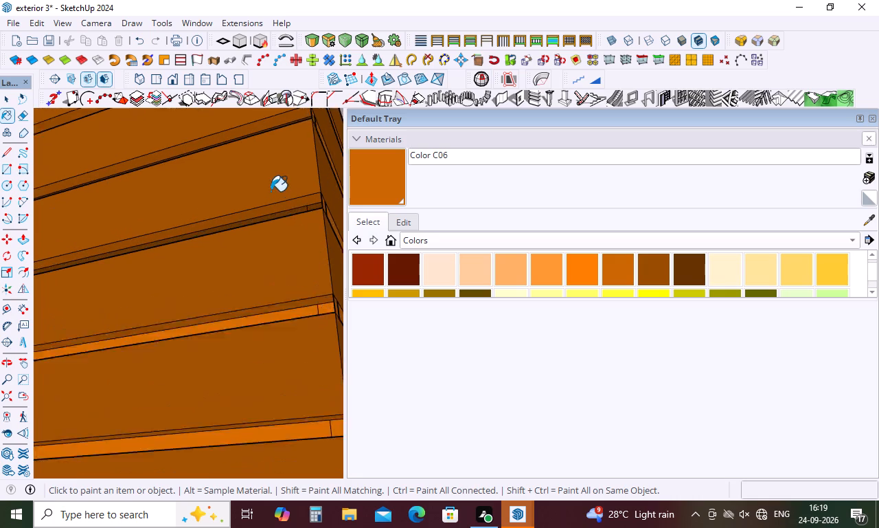
click(287, 220)
click(328, 209)
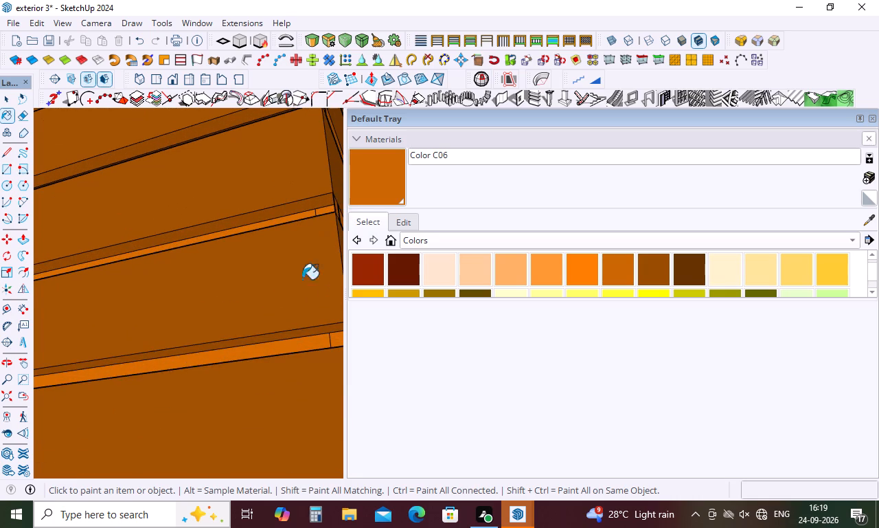
Paint the two uppermost dark groove strips near the wall top and their corner end pieces with Color C06.
scroll(281, 393, down, 10)
scroll(252, 263, up, 5)
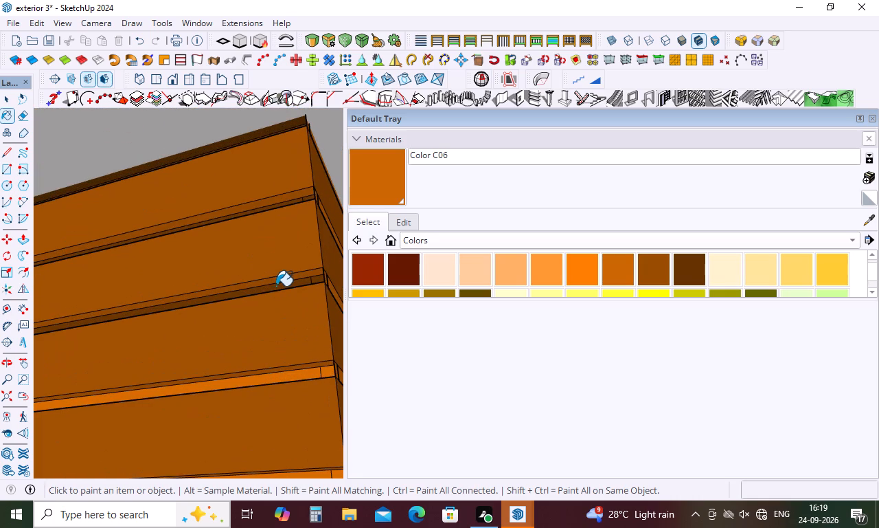
click(277, 286)
click(319, 279)
scroll(289, 375, down, 5)
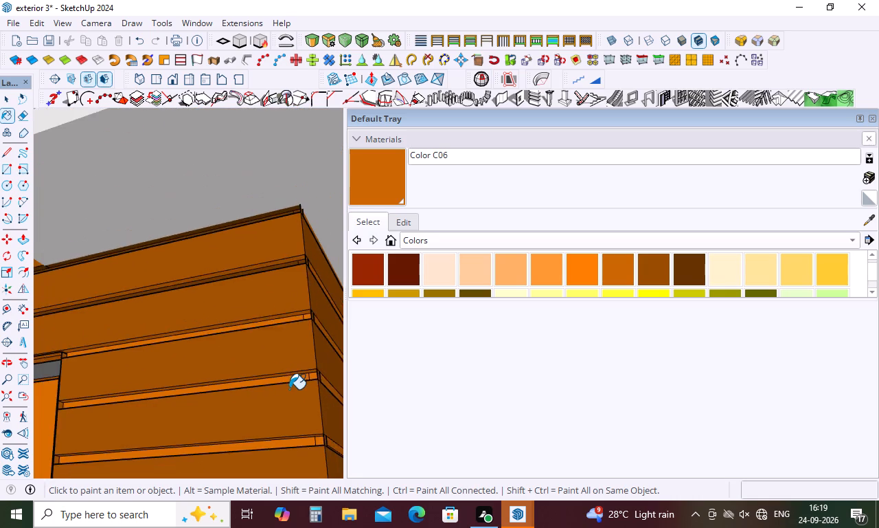
scroll(289, 382, down, 5)
scroll(280, 299, up, 5)
click(291, 307)
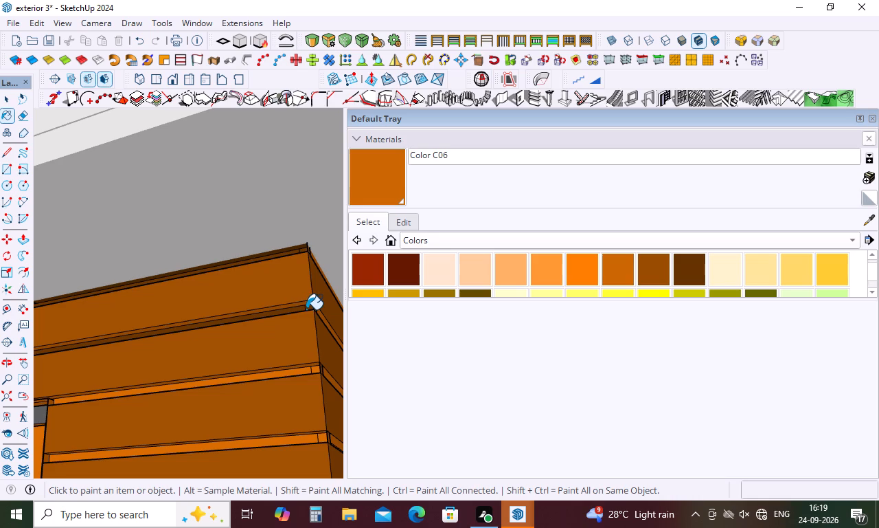
click(304, 309)
click(308, 307)
Paint the three dark groove strips on the other side of the window with Color C06.
scroll(286, 326, down, 10)
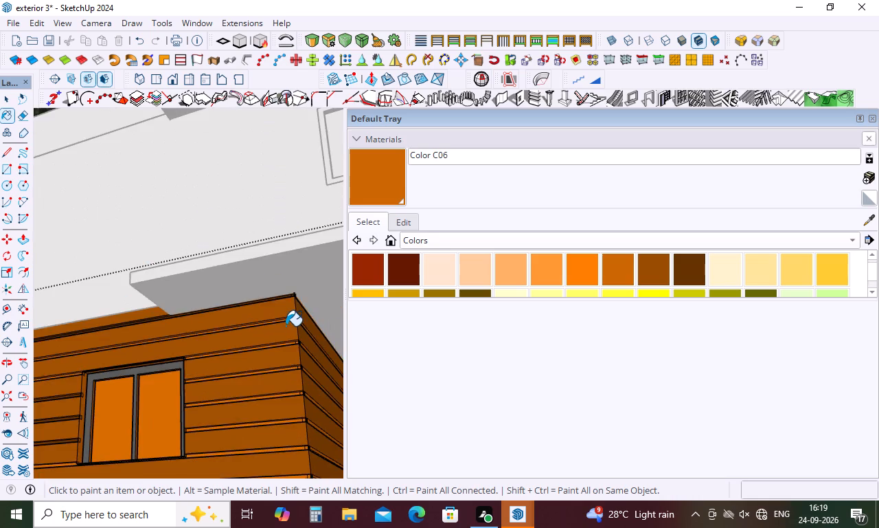
scroll(286, 326, down, 11)
middle_drag(234, 375, 295, 398)
scroll(217, 384, up, 3)
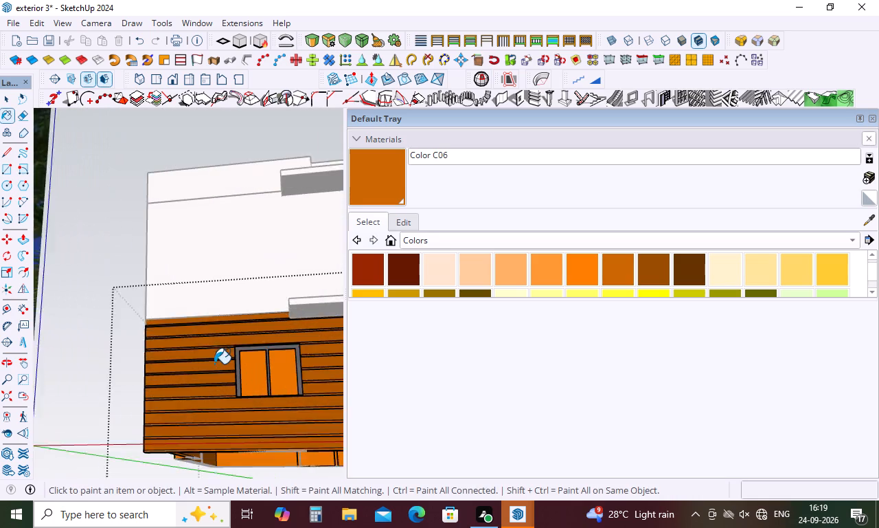
scroll(214, 364, up, 2)
middle_drag(214, 375, 220, 421)
scroll(220, 466, up, 10)
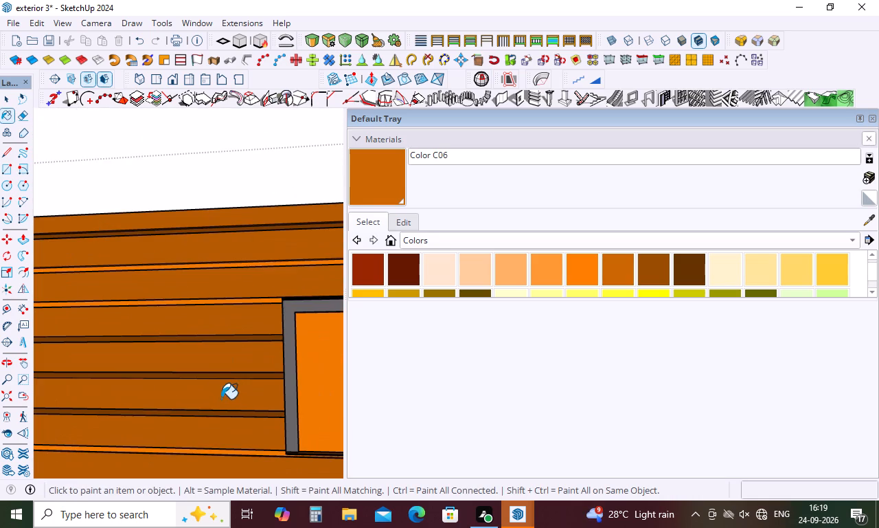
scroll(235, 418, up, 5)
click(247, 412)
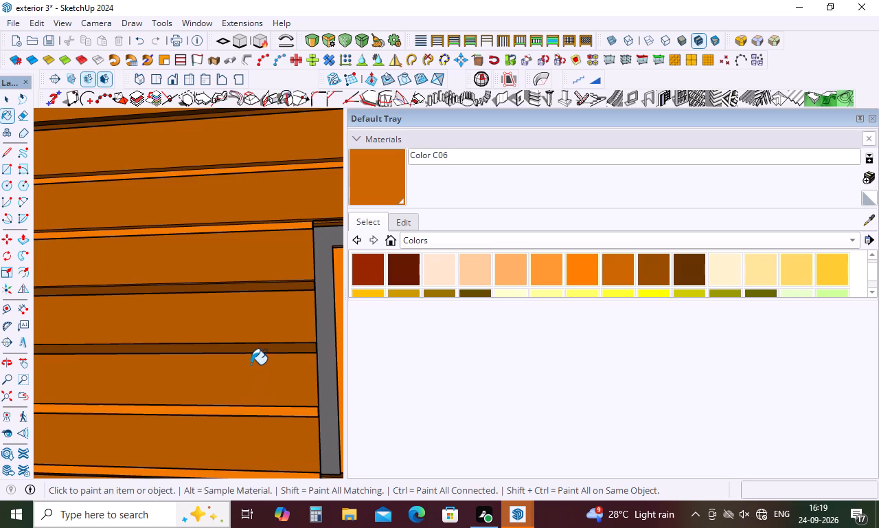
click(260, 348)
click(263, 286)
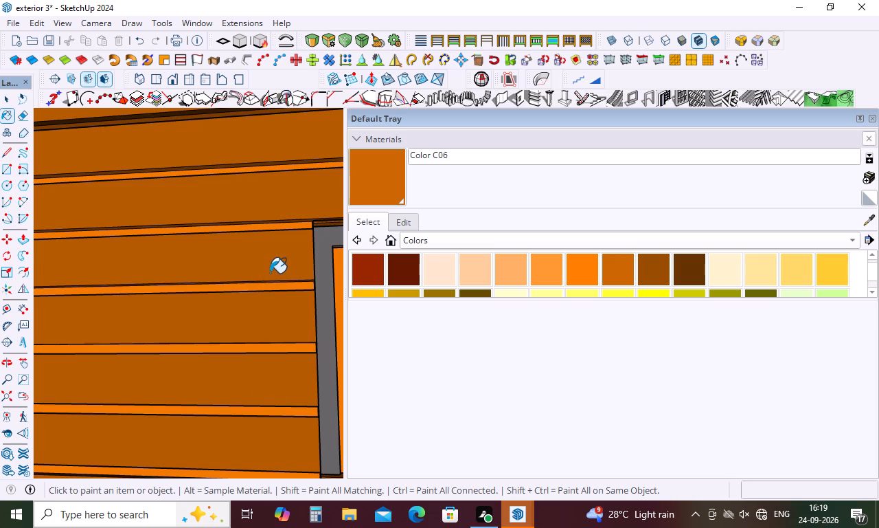
Paint the thin dark strip along the groove at the window's upper corner with Color C06.
scroll(269, 263, down, 9)
scroll(304, 245, up, 5)
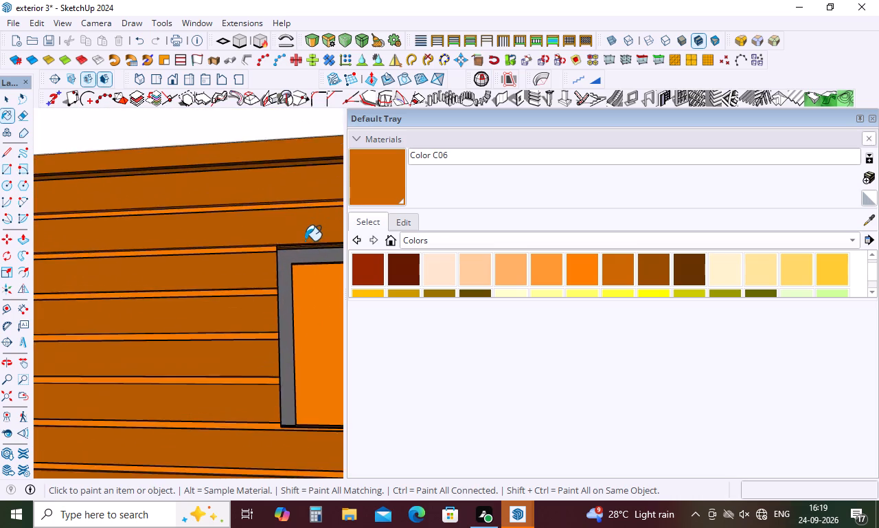
scroll(305, 241, up, 9)
scroll(275, 223, down, 5)
scroll(207, 220, down, 5)
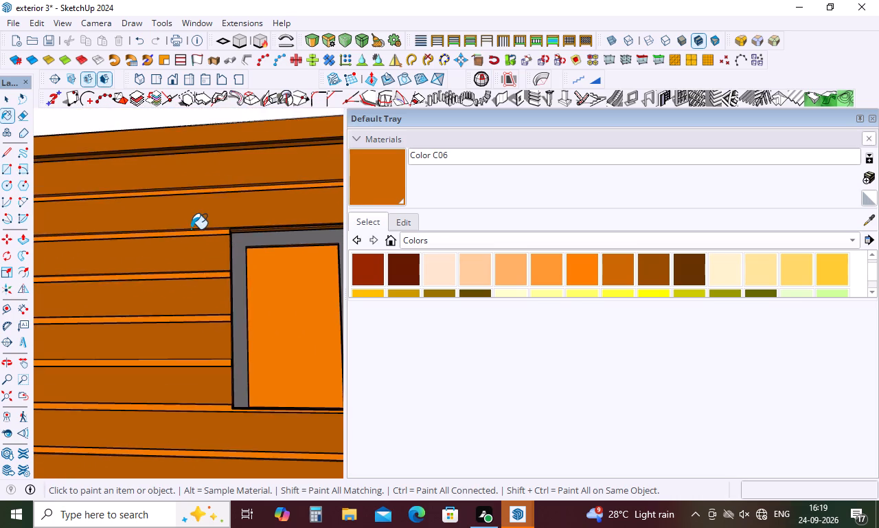
scroll(191, 230, up, 20)
click(238, 218)
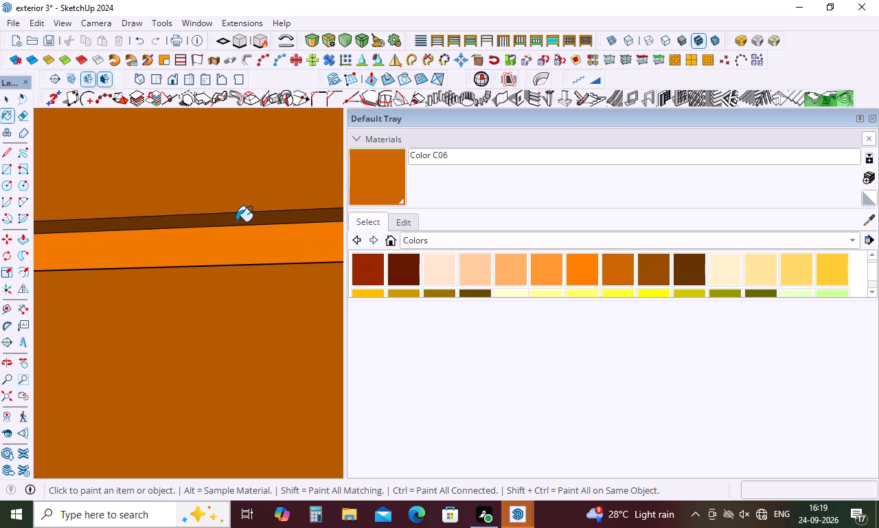
click(236, 221)
click(228, 223)
click(227, 214)
scroll(183, 261, down, 2)
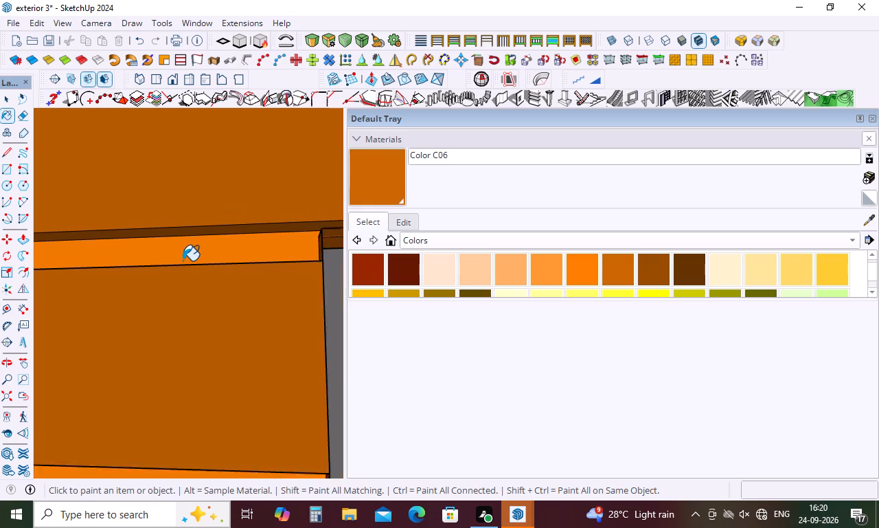
Paint the narrow strip directly above the window frame with Color C06.
scroll(183, 261, down, 20)
scroll(183, 258, down, 5)
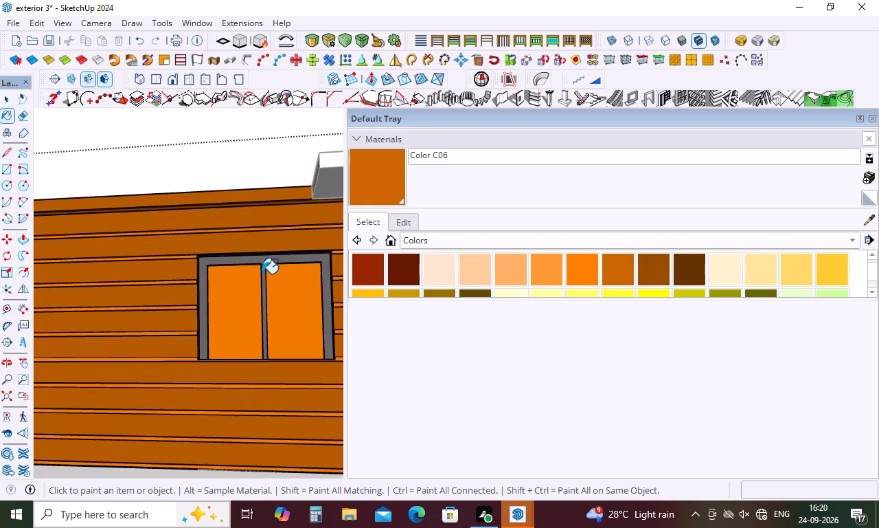
middle_drag(287, 259, 298, 225)
scroll(233, 269, down, 4)
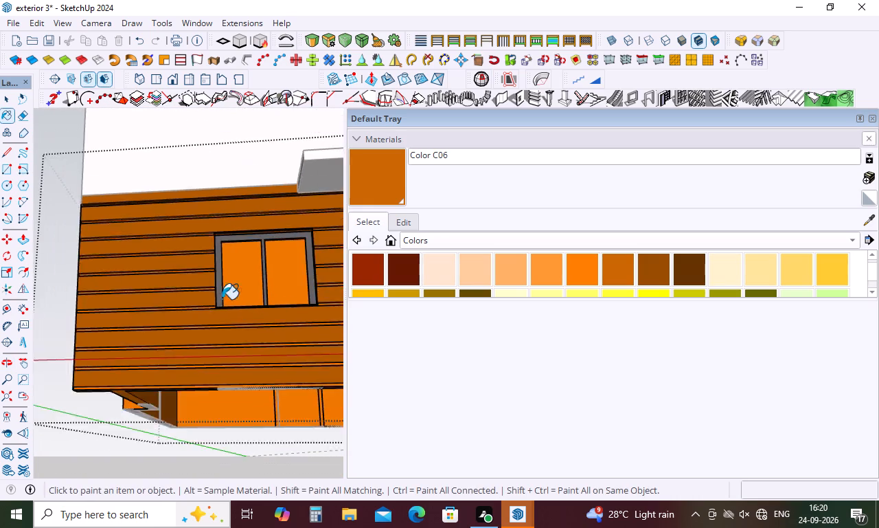
scroll(222, 299, down, 6)
middle_drag(257, 309, 264, 258)
scroll(258, 222, up, 5)
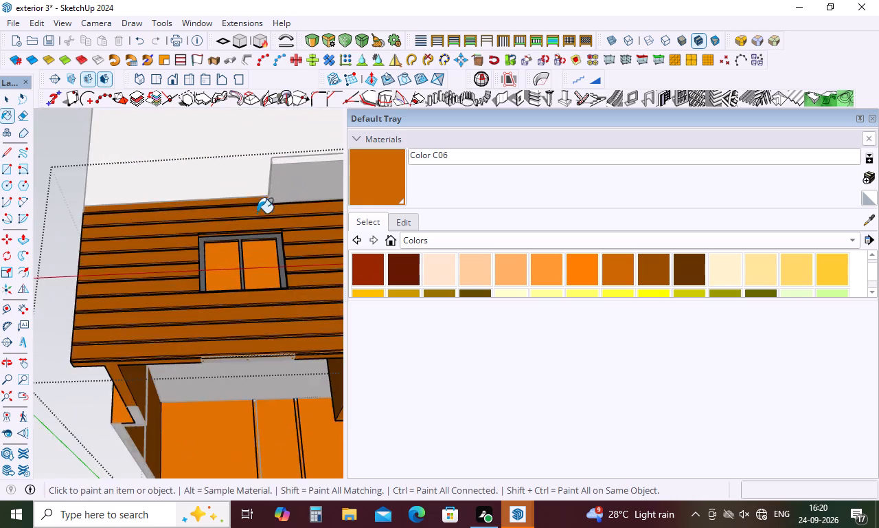
scroll(257, 213, up, 15)
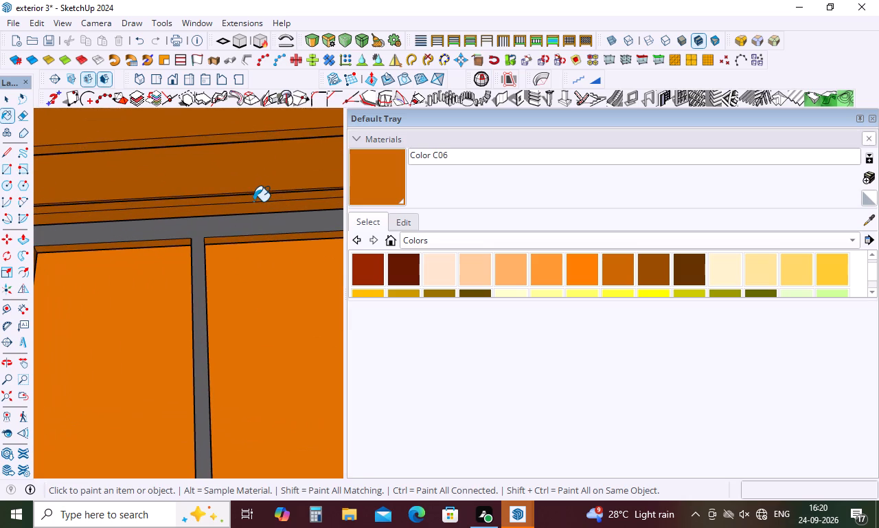
click(260, 203)
scroll(260, 245, down, 8)
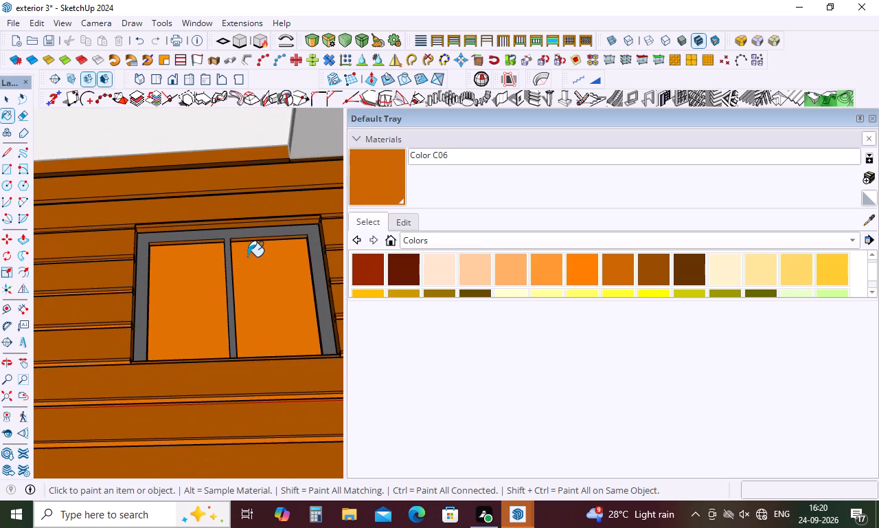
Erase the leftover edges along the strip directly above the window frame.
key(space)
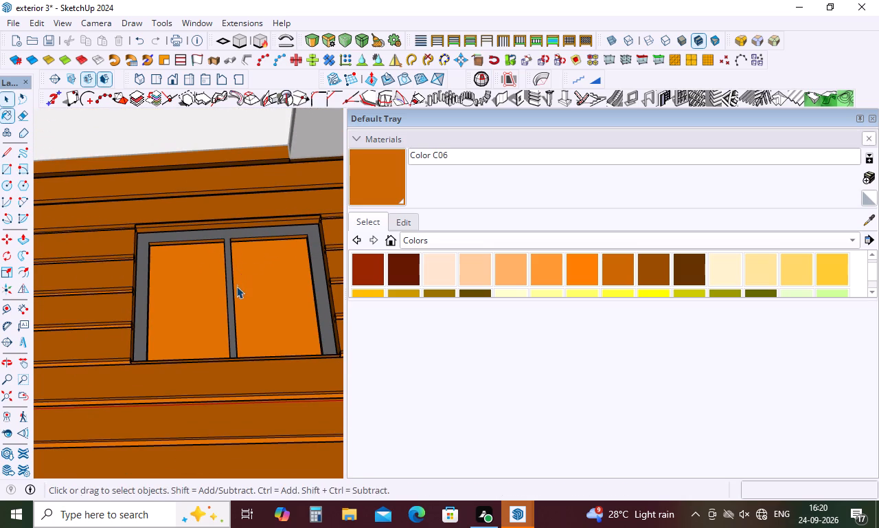
key(e)
scroll(206, 208, up, 11)
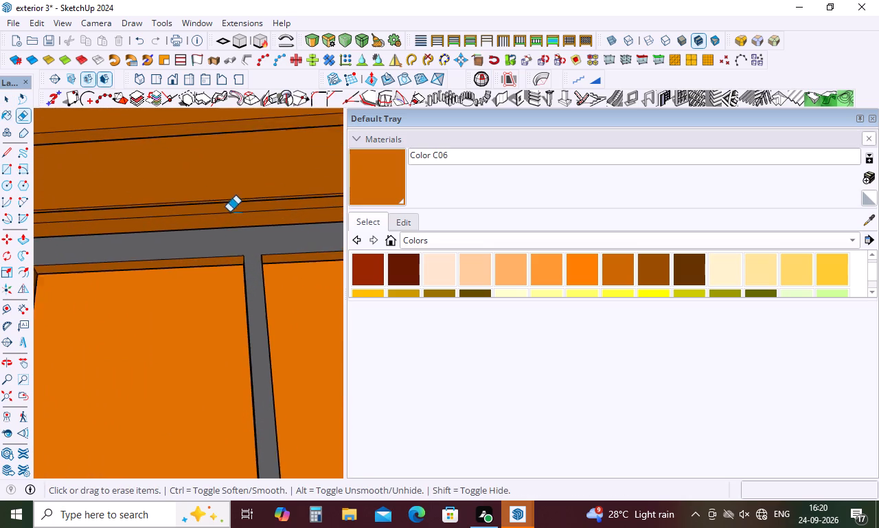
scroll(229, 212, up, 3)
click(239, 216)
click(244, 213)
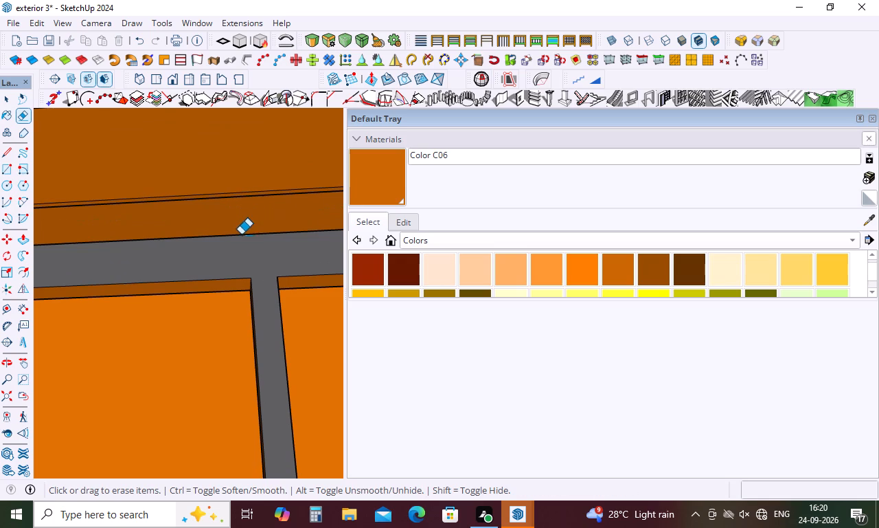
Examine the whole house beside the reference picture and browse the Colors library for the plain walls' colour.
scroll(241, 233, down, 5)
scroll(190, 277, down, 16)
scroll(192, 276, down, 6)
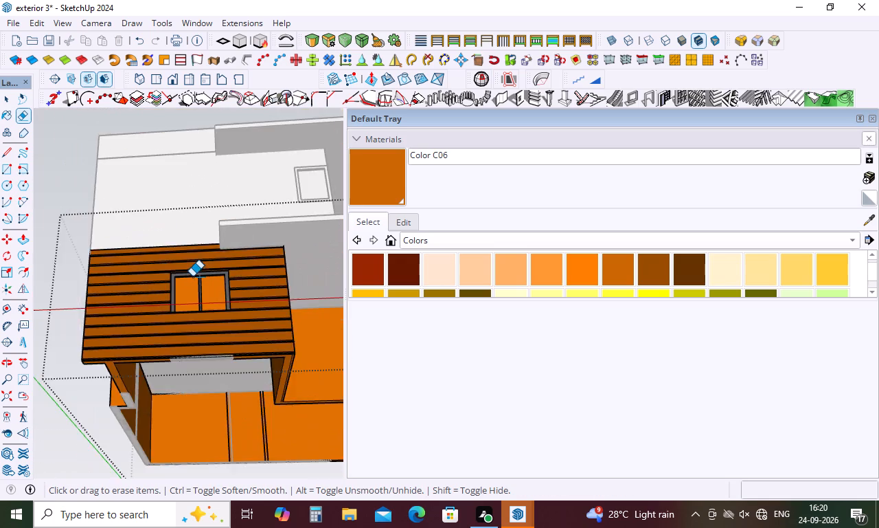
scroll(192, 275, down, 5)
middle_drag(192, 275, 165, 397)
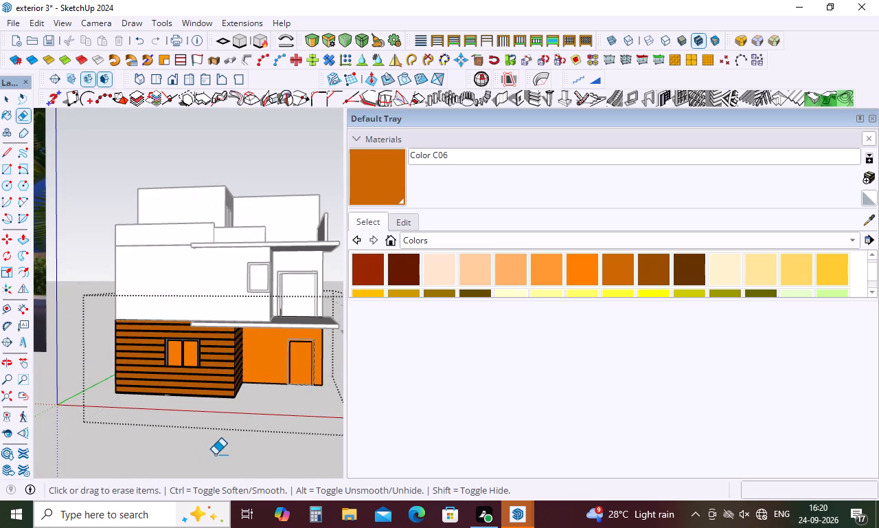
key(space)
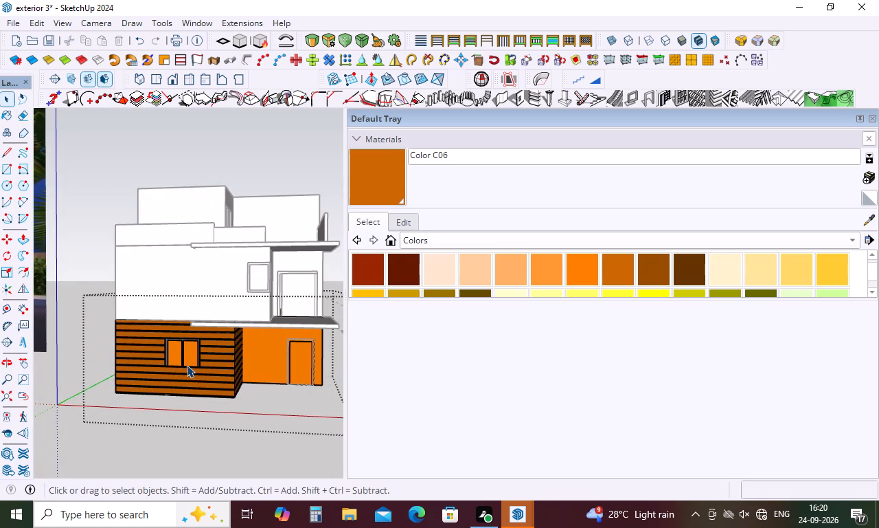
scroll(462, 256, down, 5)
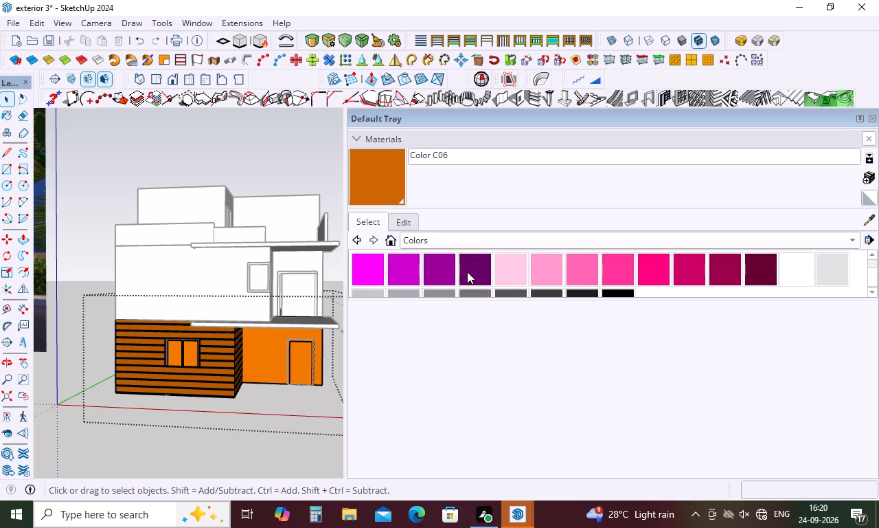
scroll(467, 272, down, 5)
scroll(467, 272, up, 4)
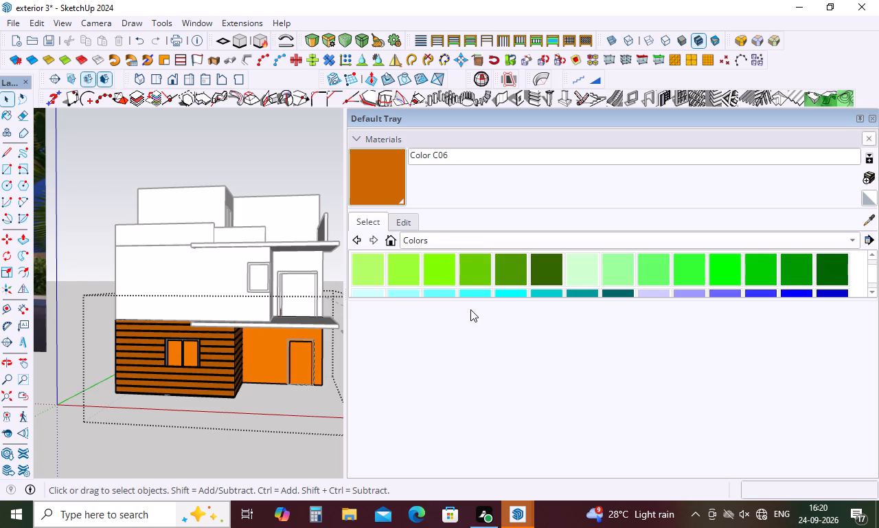
scroll(433, 271, down, 4)
scroll(234, 269, down, 14)
scroll(172, 285, down, 5)
middle_drag(83, 285, 98, 293)
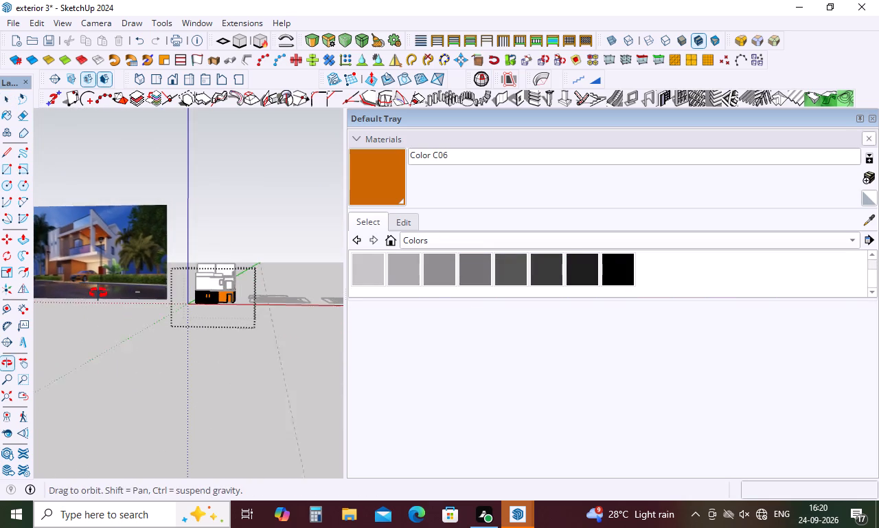
middle_drag(98, 293, 102, 293)
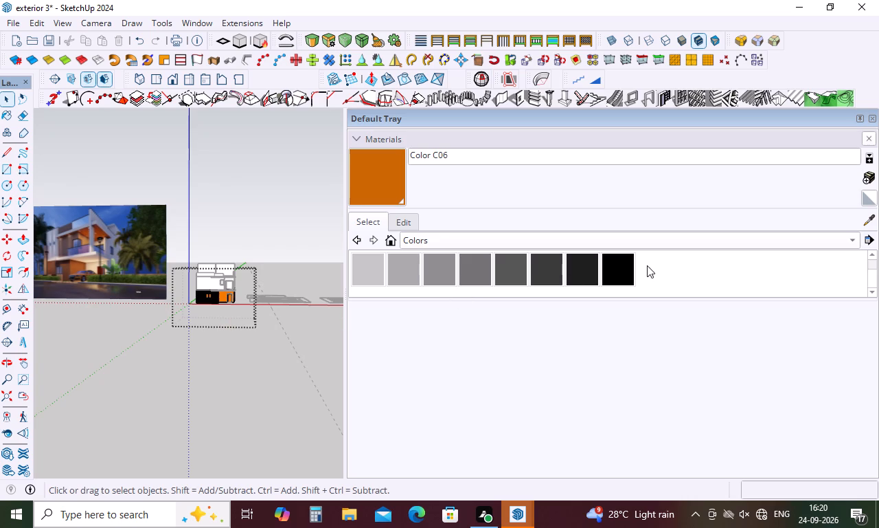
scroll(643, 270, up, 8)
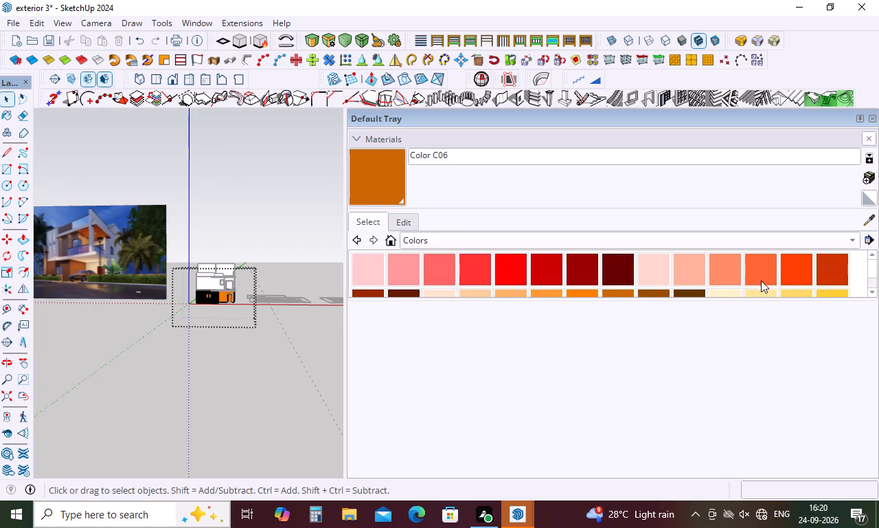
scroll(760, 288, down, 1)
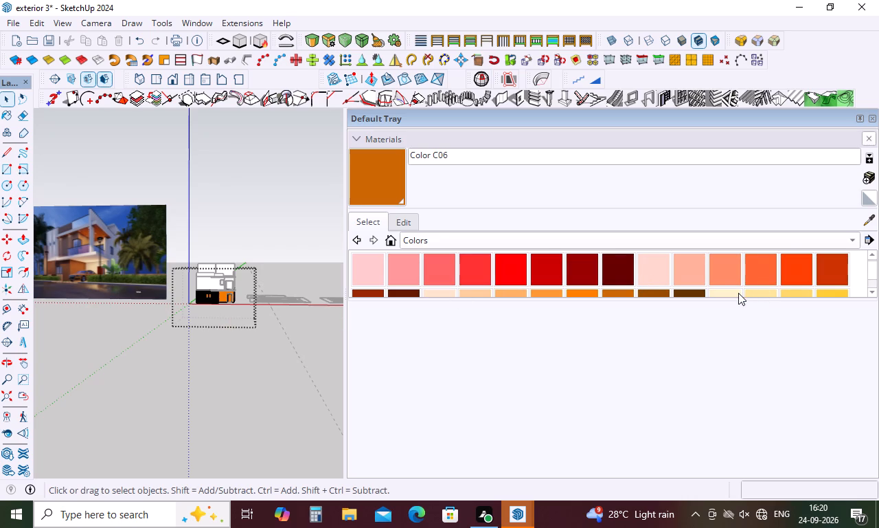
Paint the ground-floor wall beside the siding, its door panel and the front window panes with Color D01.
click(738, 293)
scroll(218, 284, up, 7)
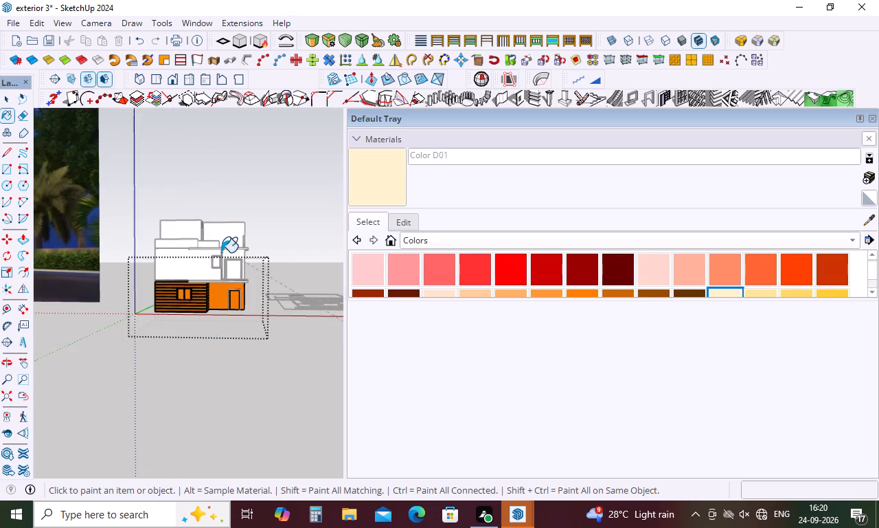
scroll(221, 252, up, 7)
scroll(185, 305, up, 5)
click(253, 294)
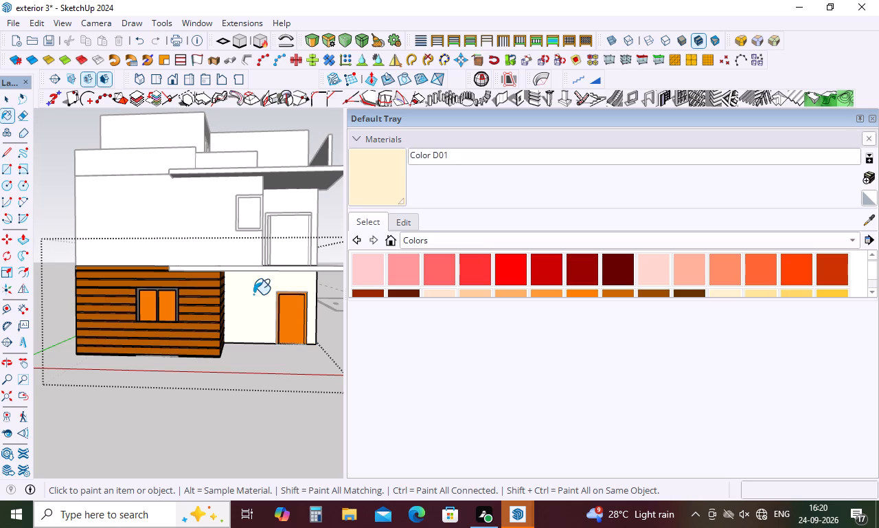
click(297, 316)
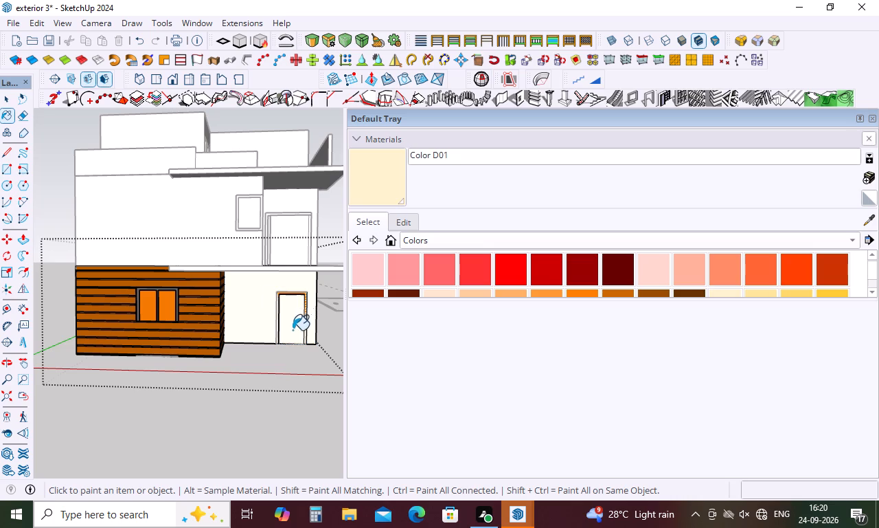
click(152, 307)
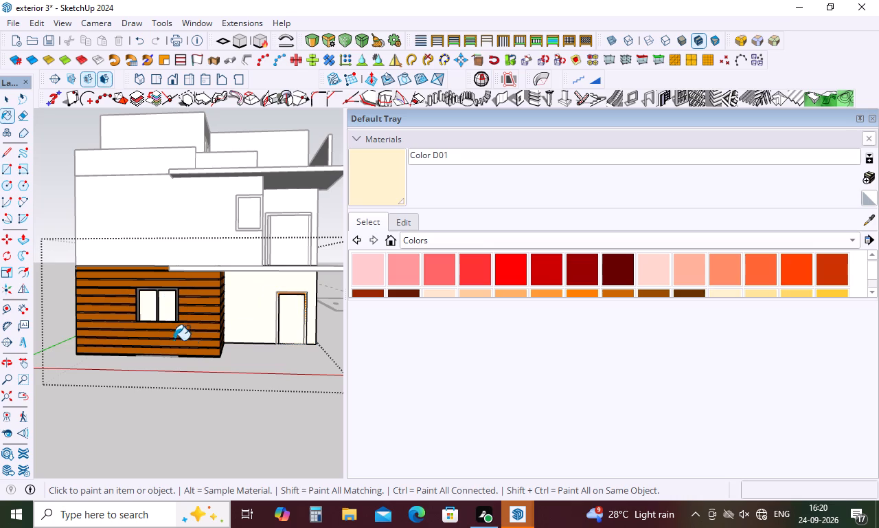
Paint the orange inner faces of the ground-floor door frame with Color D01.
scroll(244, 313, down, 4)
middle_drag(266, 320, 192, 240)
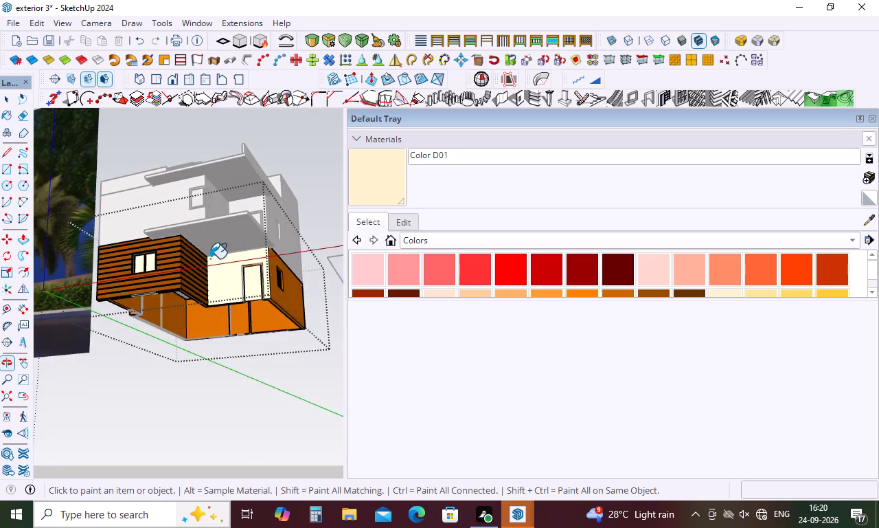
scroll(262, 264, up, 12)
click(262, 307)
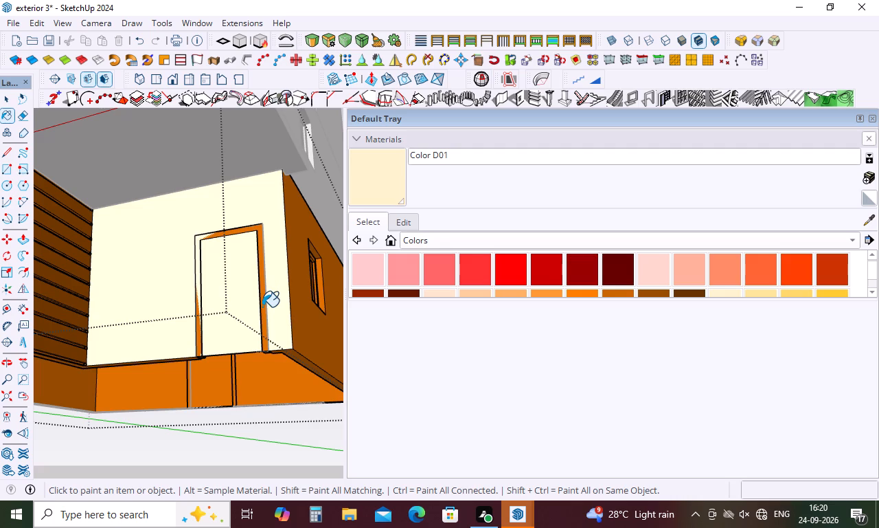
scroll(187, 249, down, 4)
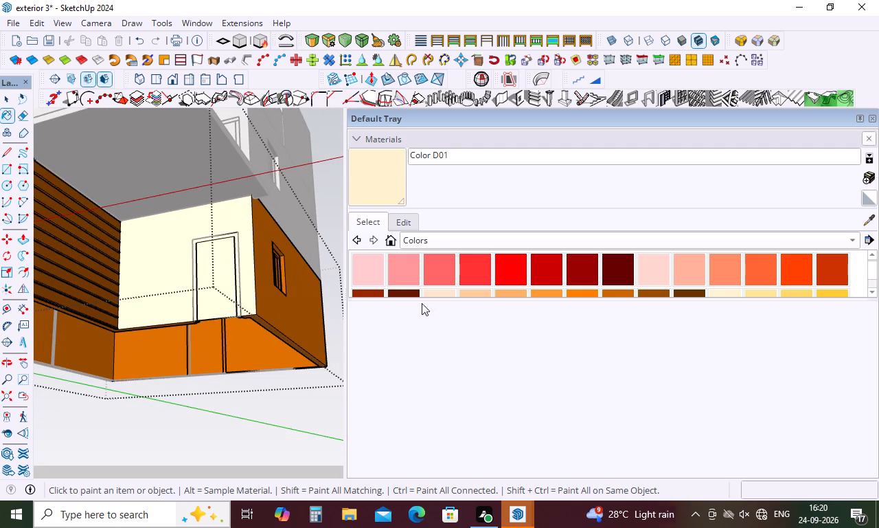
Paint the side wall with the small window and the wall faces visible through the open base with Color D01.
key(space)
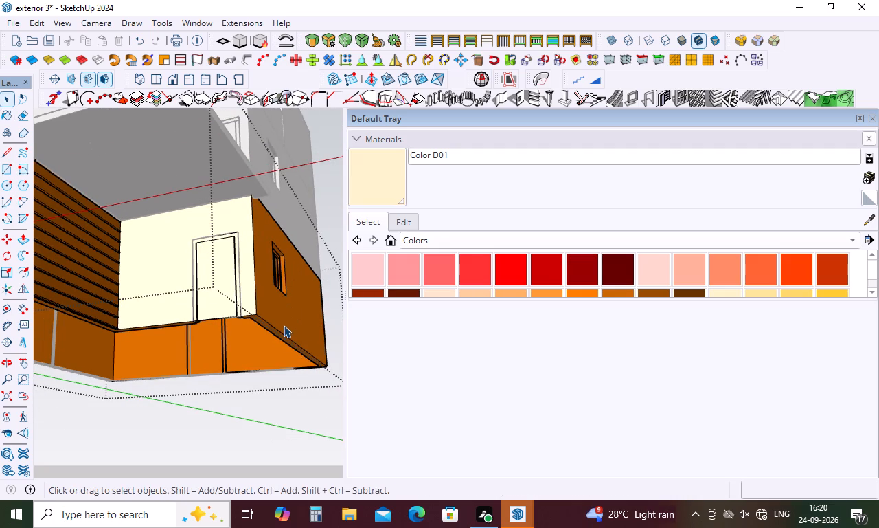
click(721, 298)
click(717, 292)
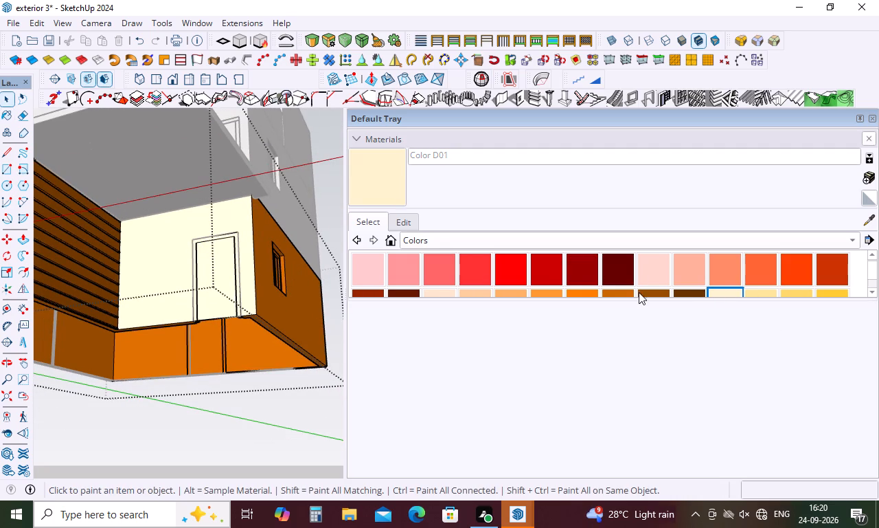
click(298, 303)
click(257, 364)
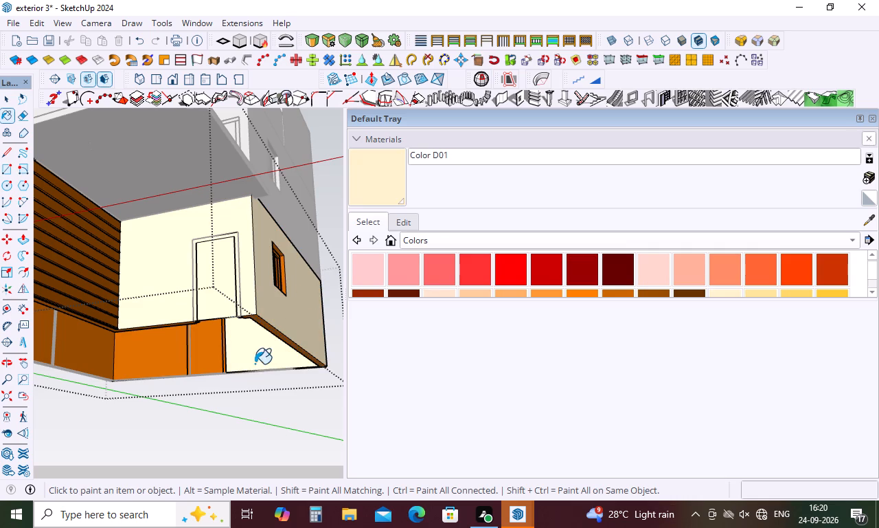
click(201, 364)
click(179, 363)
scroll(220, 357, up, 2)
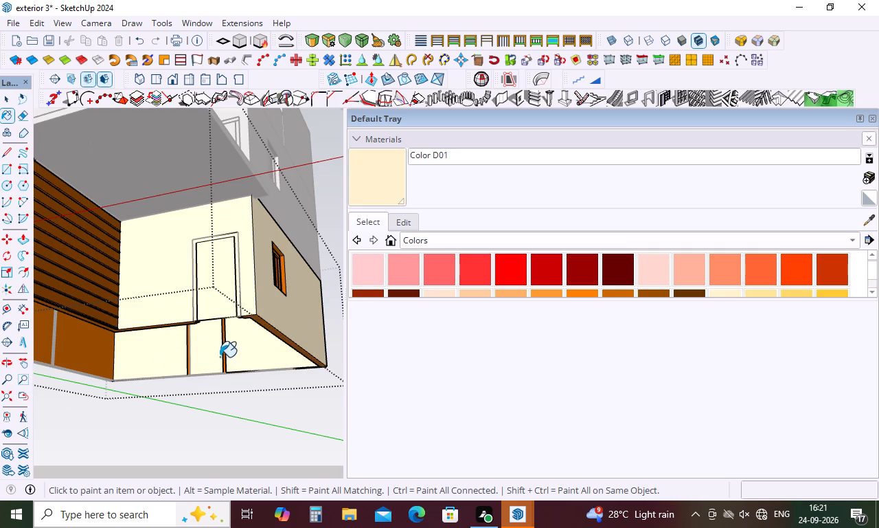
scroll(220, 357, up, 8)
click(219, 355)
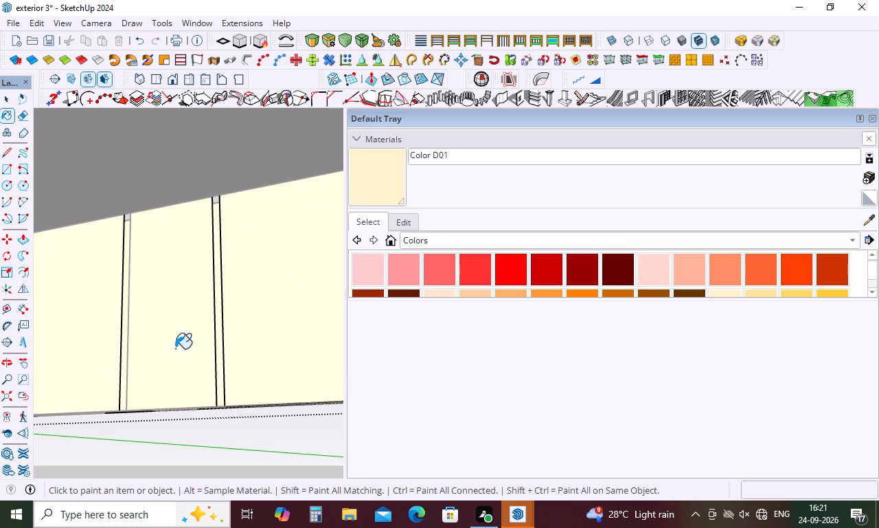
Close the ground-floor group and paint the whole group with Color D01 to recolour its remaining orange faces.
scroll(199, 329, down, 10)
scroll(245, 310, up, 3)
middle_drag(246, 308, 254, 285)
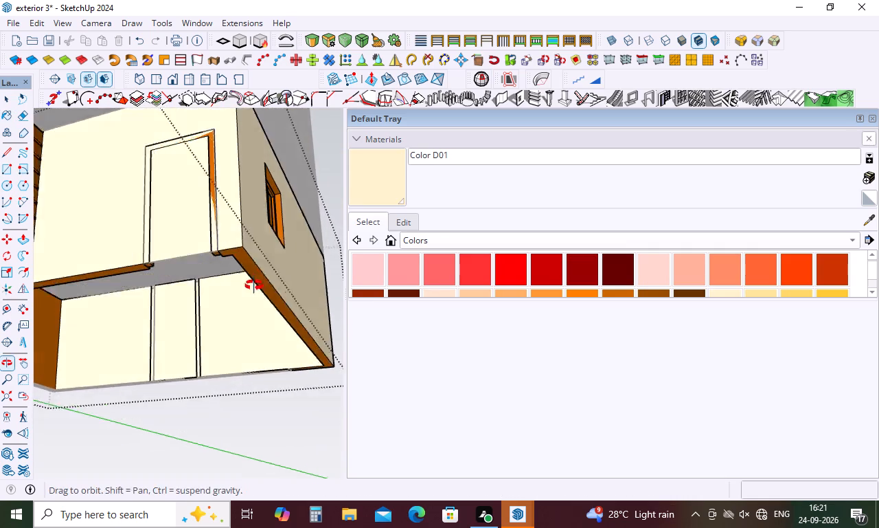
middle_drag(254, 285, 255, 269)
key(space)
scroll(205, 255, down, 11)
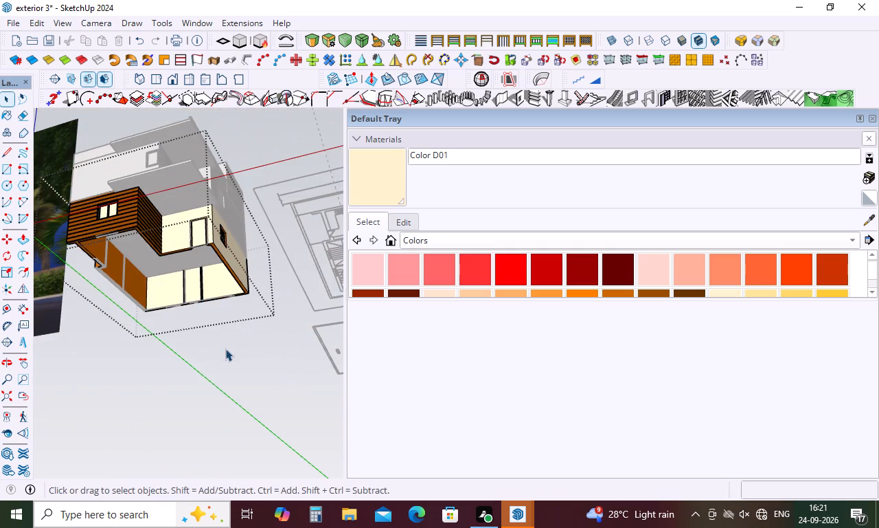
key(space)
click(230, 360)
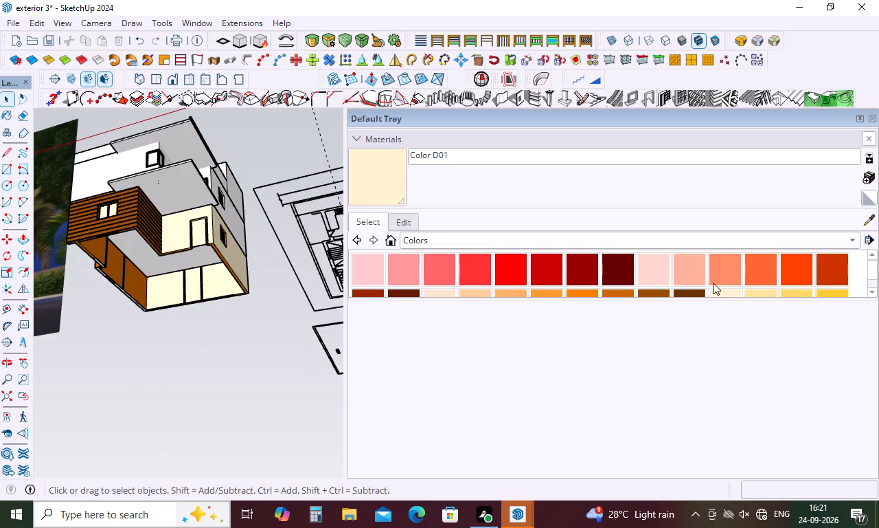
click(718, 296)
click(217, 223)
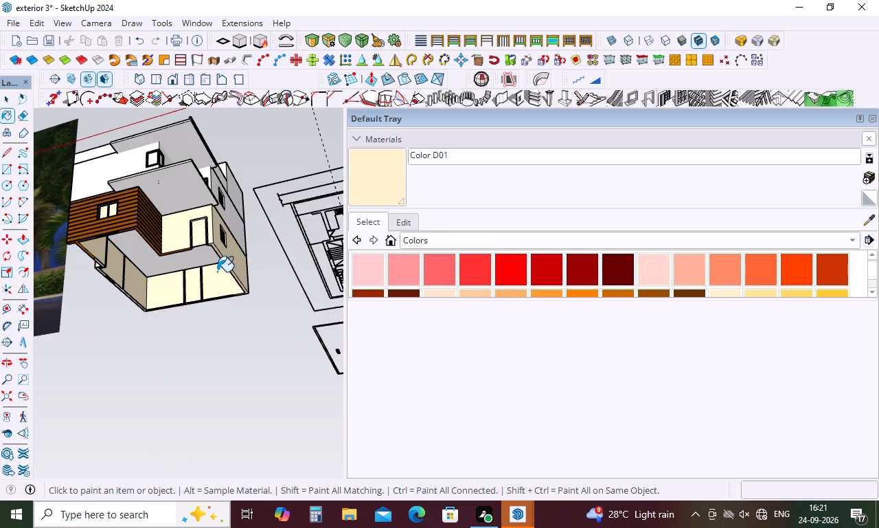
Open the ground-floor group for editing near its front door.
scroll(217, 279, down, 4)
middle_drag(218, 279, 253, 386)
scroll(219, 246, up, 5)
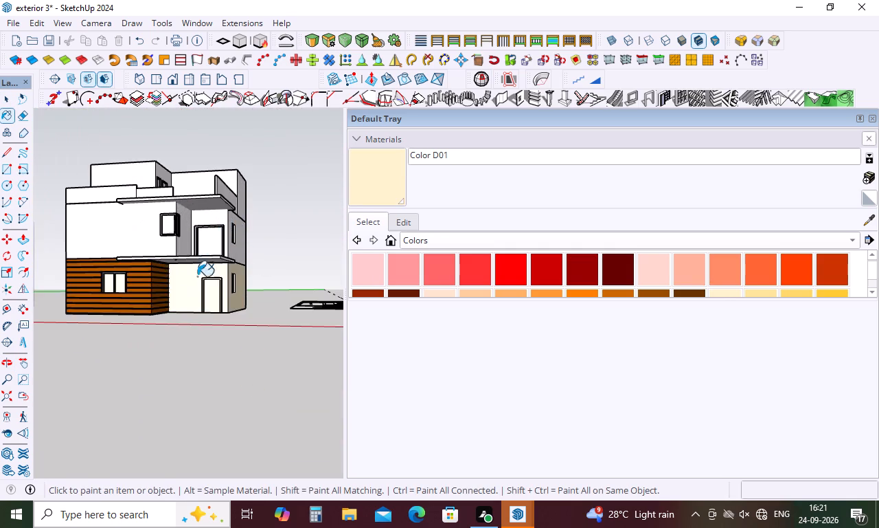
scroll(185, 300, up, 8)
key(space)
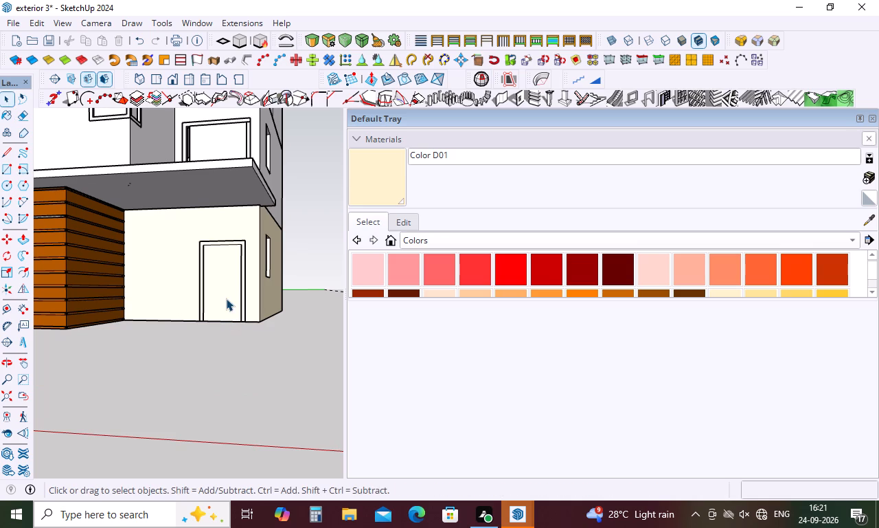
click(226, 298)
triple_click(226, 298)
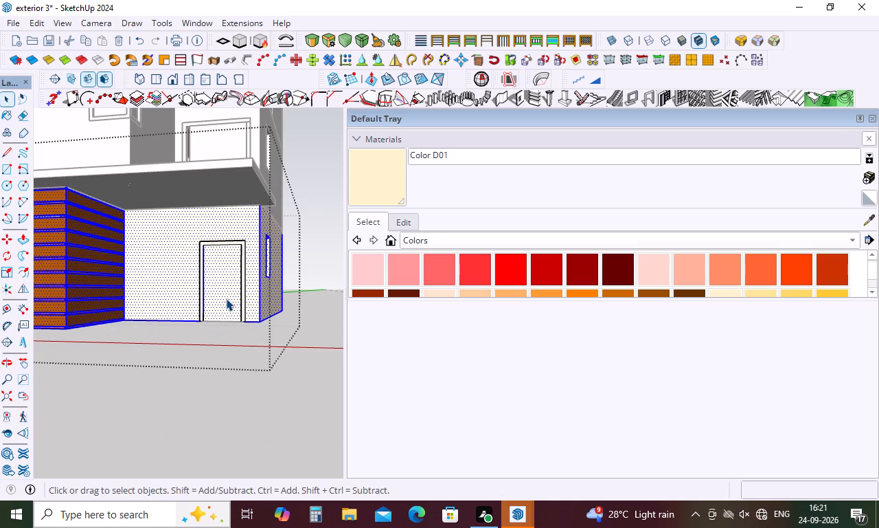
Draw a rectangle over the ground-floor door opening, inside the frame, to separate the door panel face from its frame.
scroll(231, 293, down, 4)
click(231, 293)
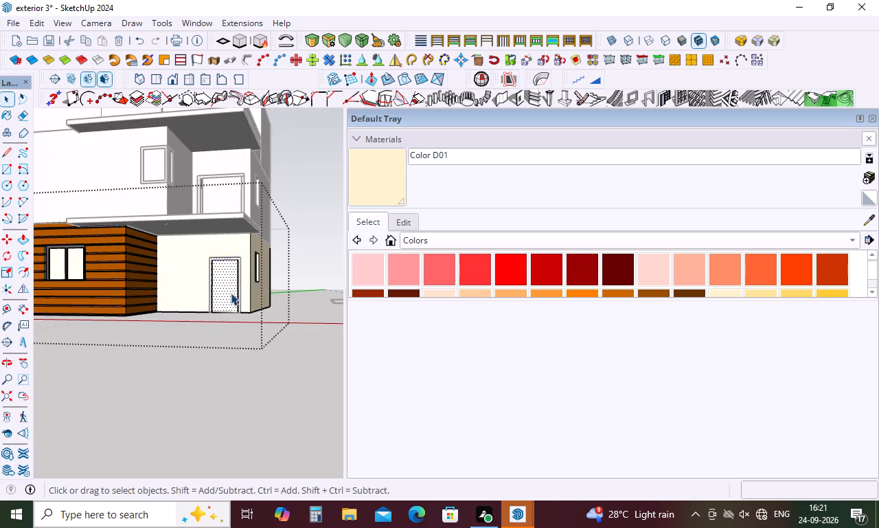
scroll(225, 294, up, 8)
click(226, 288)
click(226, 288)
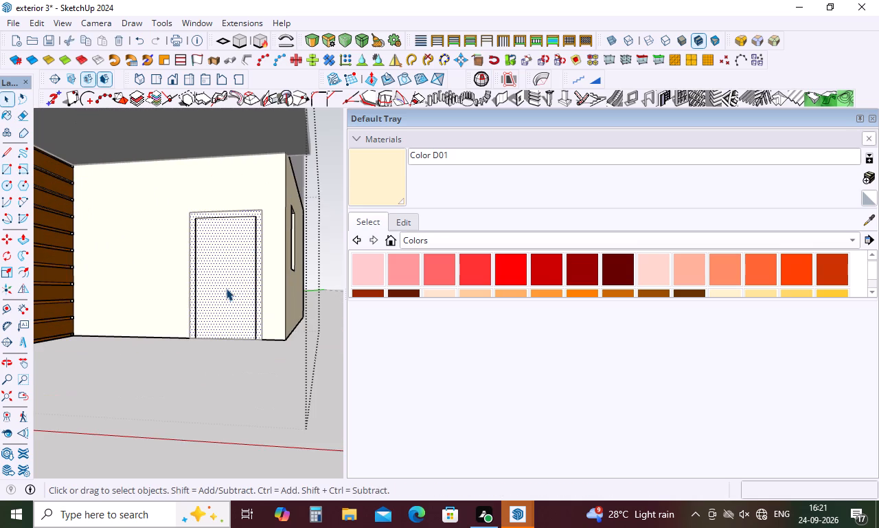
click(246, 265)
click(239, 382)
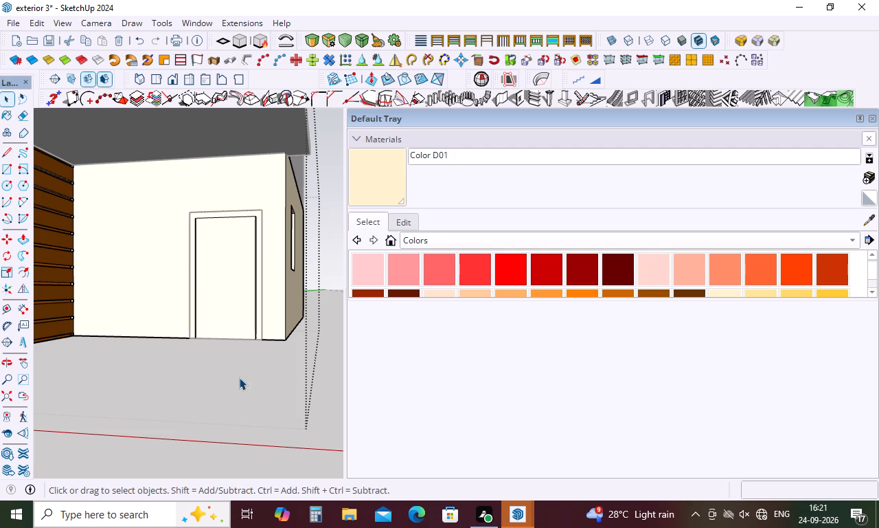
click(231, 318)
scroll(213, 305, up, 4)
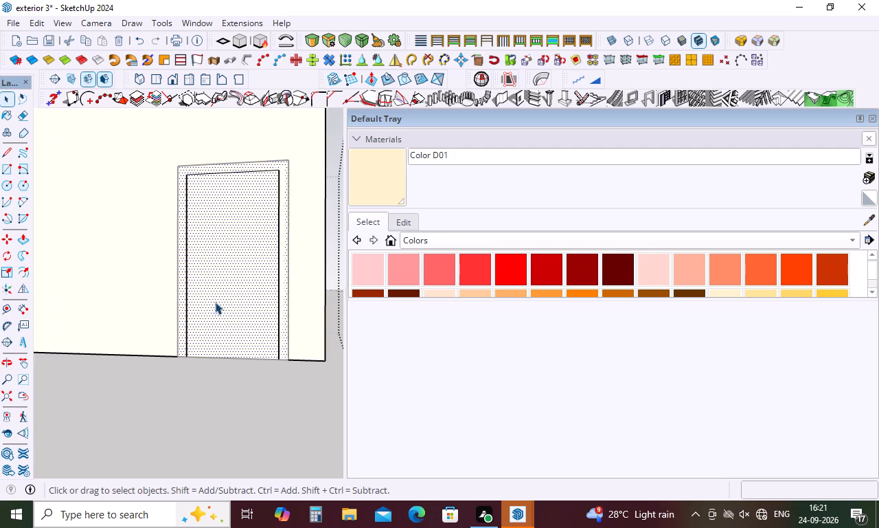
click(258, 373)
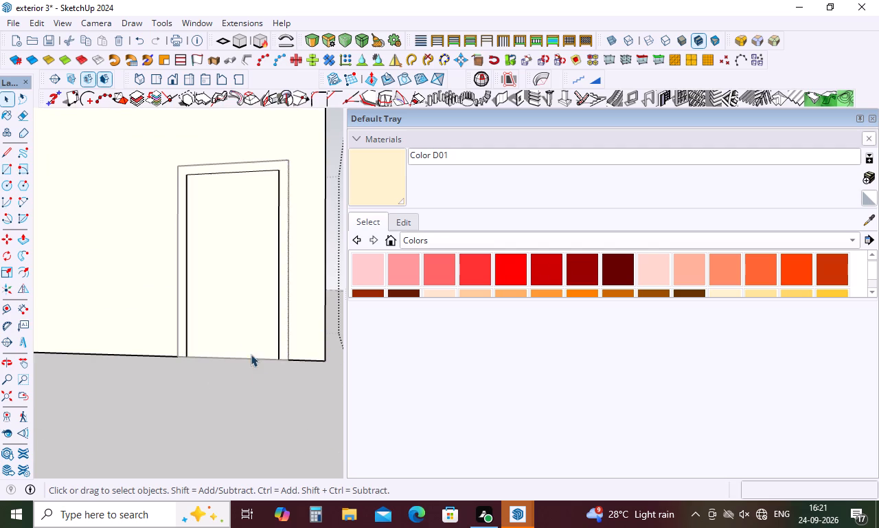
key(r)
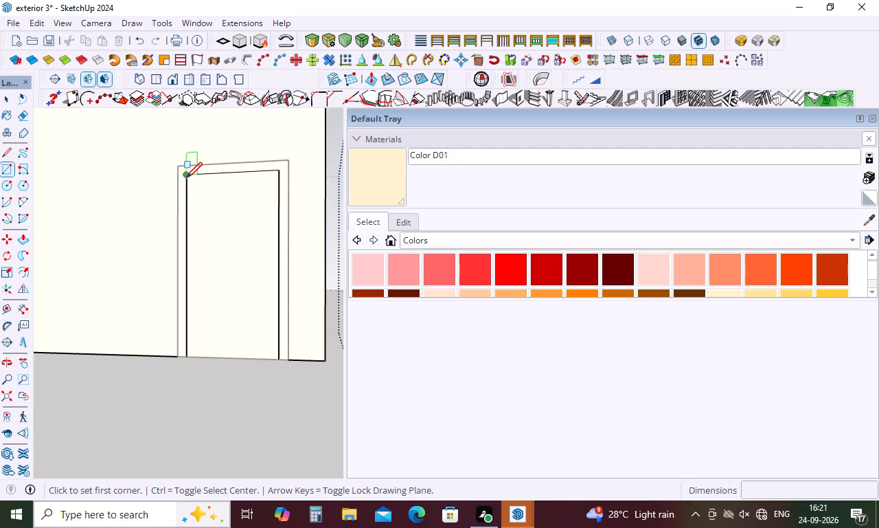
click(186, 178)
click(279, 360)
key(space)
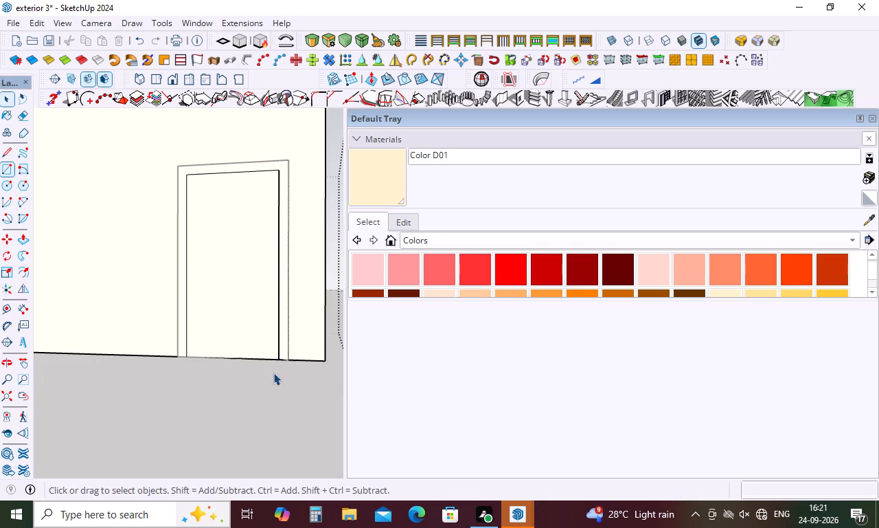
Paint the ground-floor door panel with Wood Cherry Original from the Wood materials.
click(242, 334)
scroll(235, 270, down, 6)
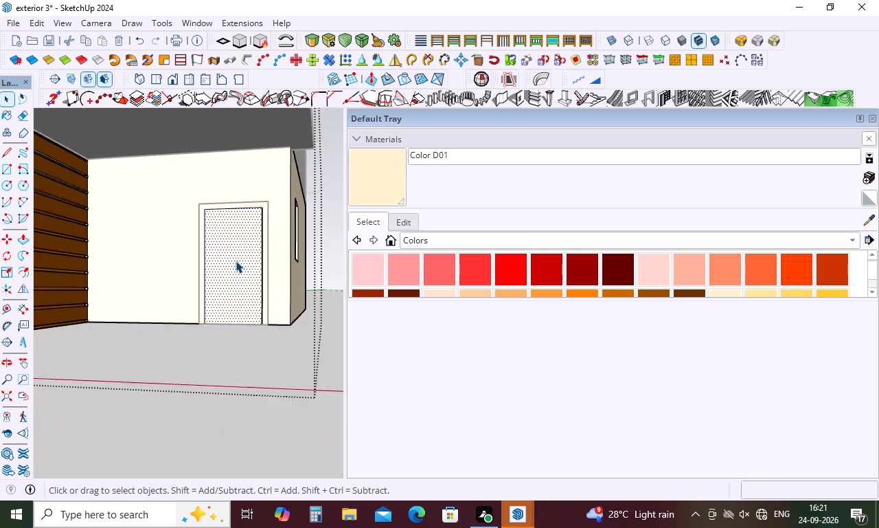
scroll(236, 261, down, 4)
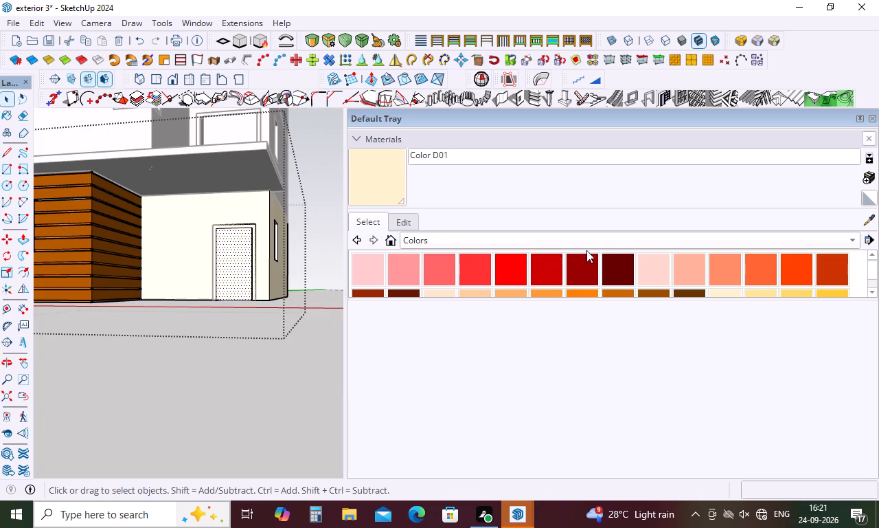
click(852, 243)
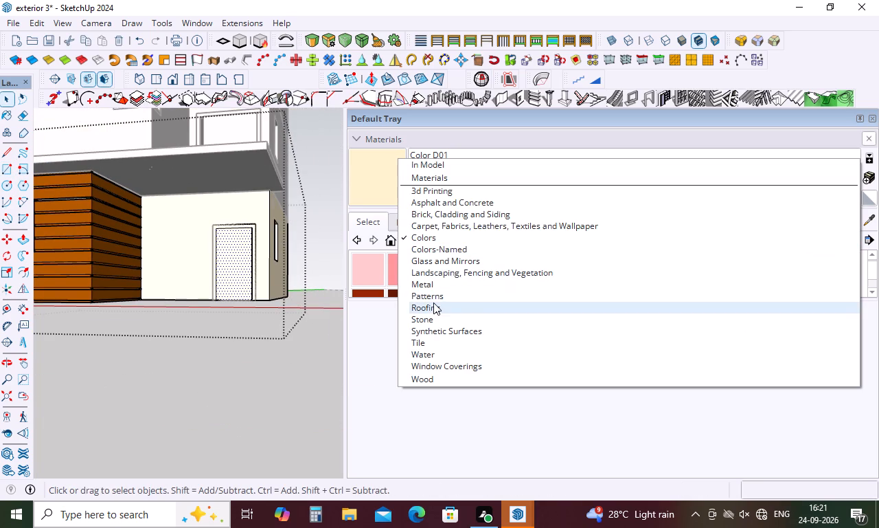
click(432, 260)
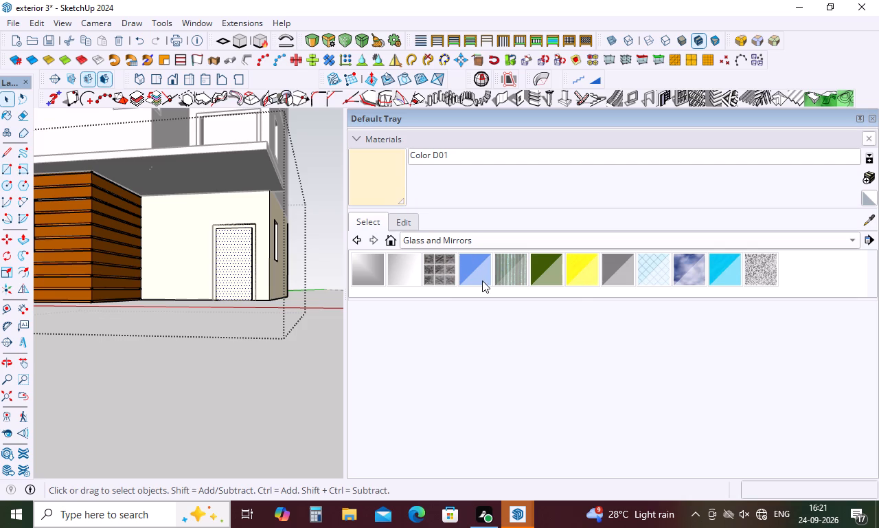
click(853, 239)
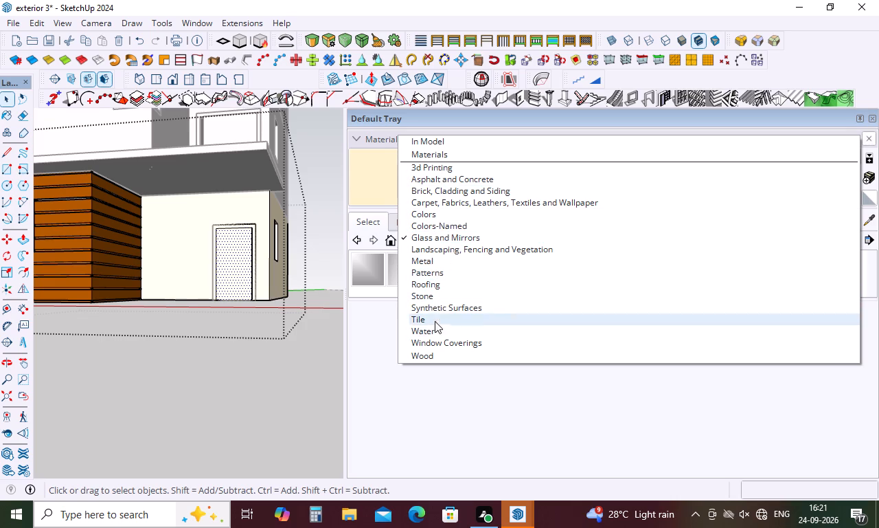
click(431, 353)
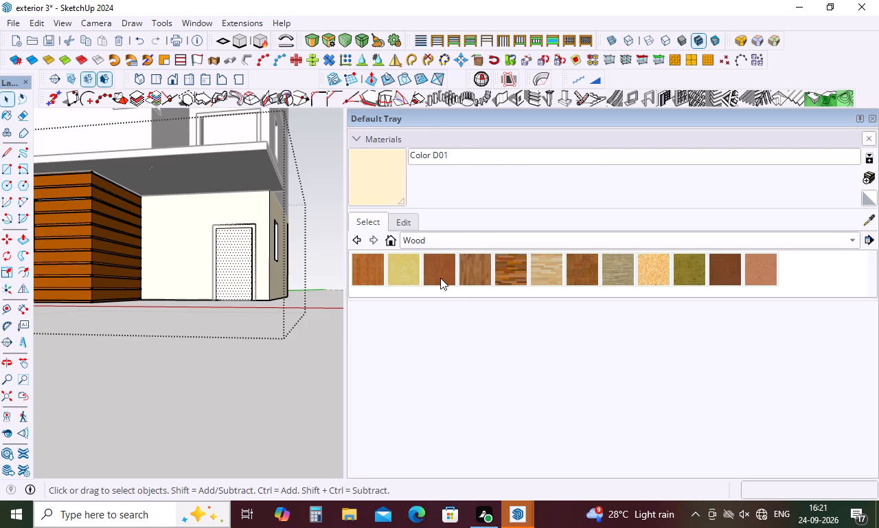
click(440, 278)
click(230, 278)
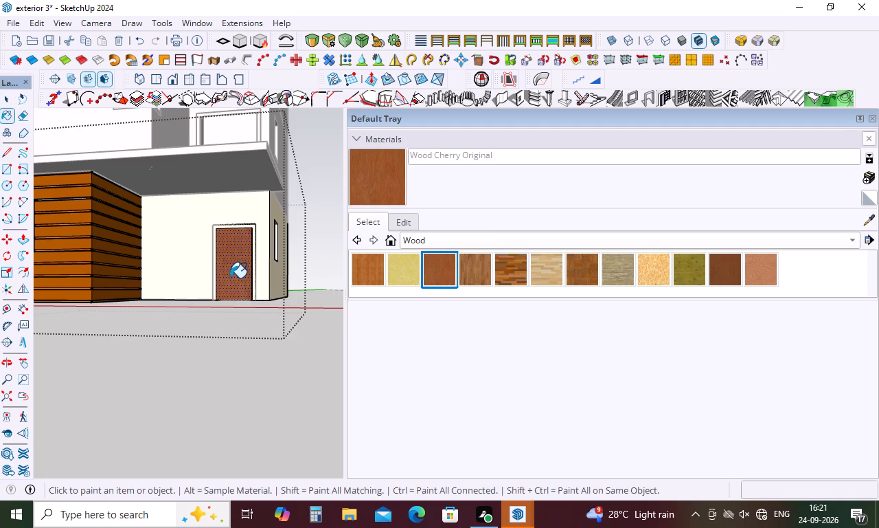
Paint the ground-floor door frame with Wood Veneer 01 and close the ground-floor group.
scroll(230, 199, up, 4)
middle_drag(238, 220, 249, 256)
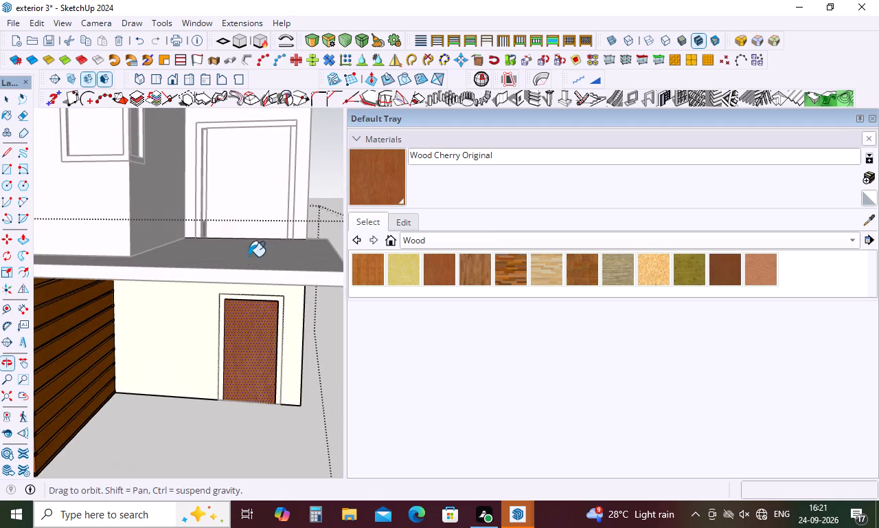
scroll(254, 343, up, 5)
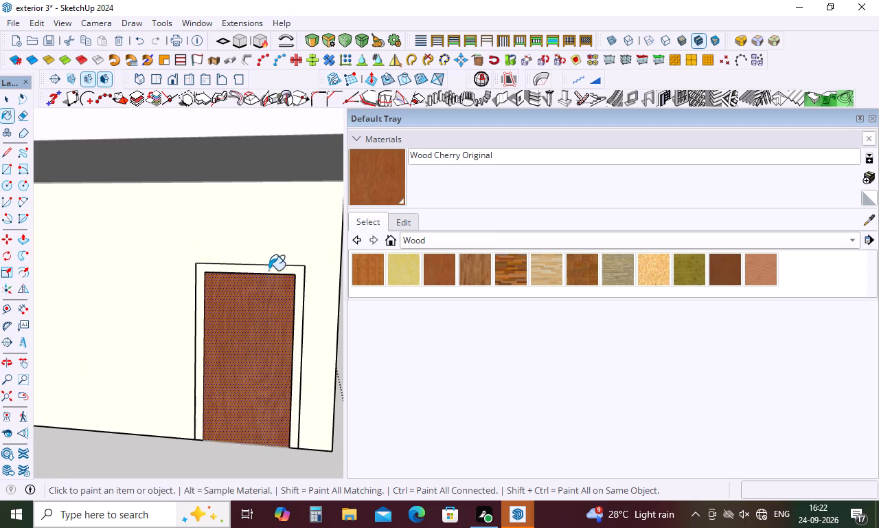
key(space)
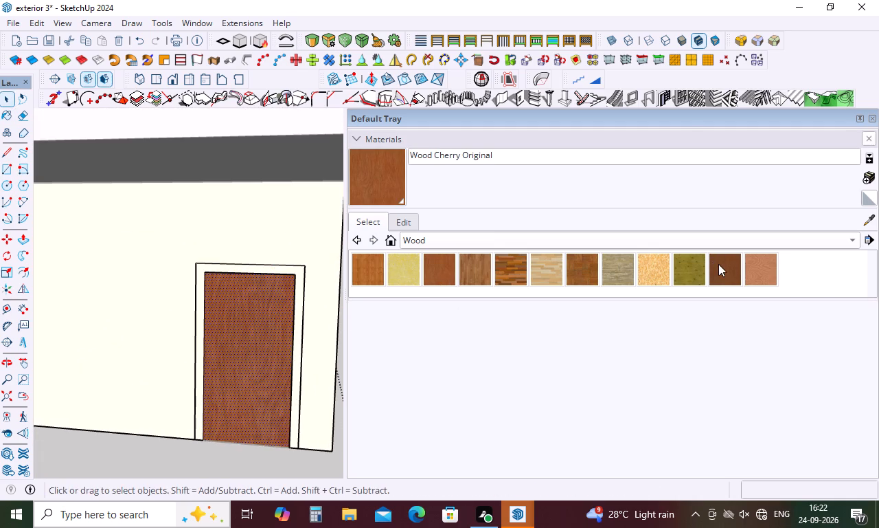
click(718, 264)
scroll(301, 272, up, 2)
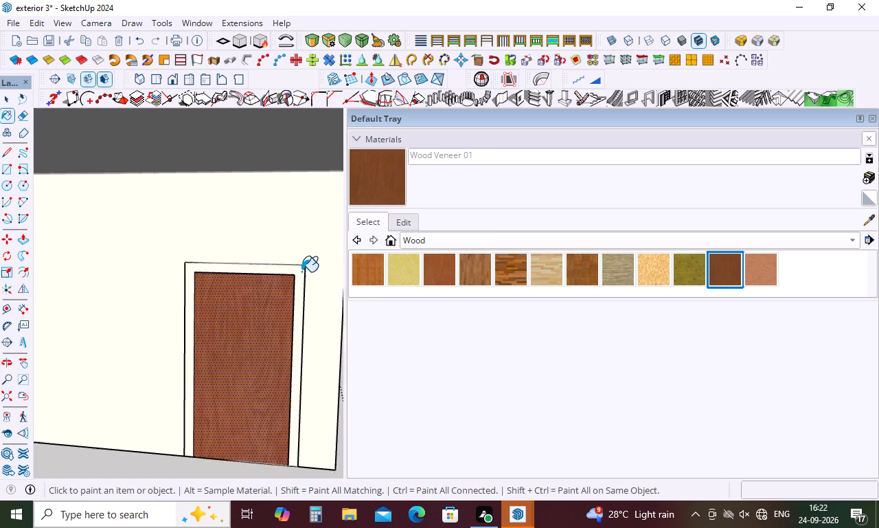
scroll(301, 272, up, 2)
click(299, 278)
scroll(255, 210, down, 4)
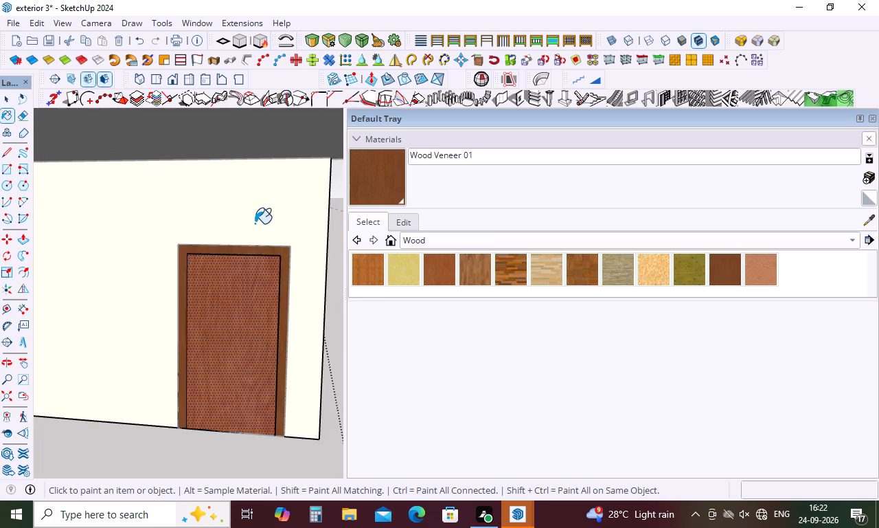
scroll(255, 225, down, 14)
key(space)
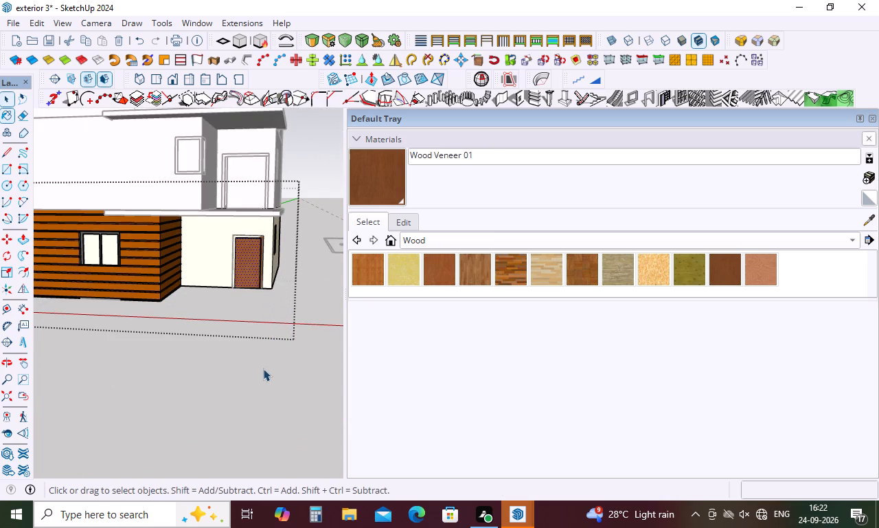
click(262, 371)
Open the ground-floor group and the nested group of the window in the grooved siding for editing.
scroll(225, 223, up, 5)
scroll(275, 256, up, 4)
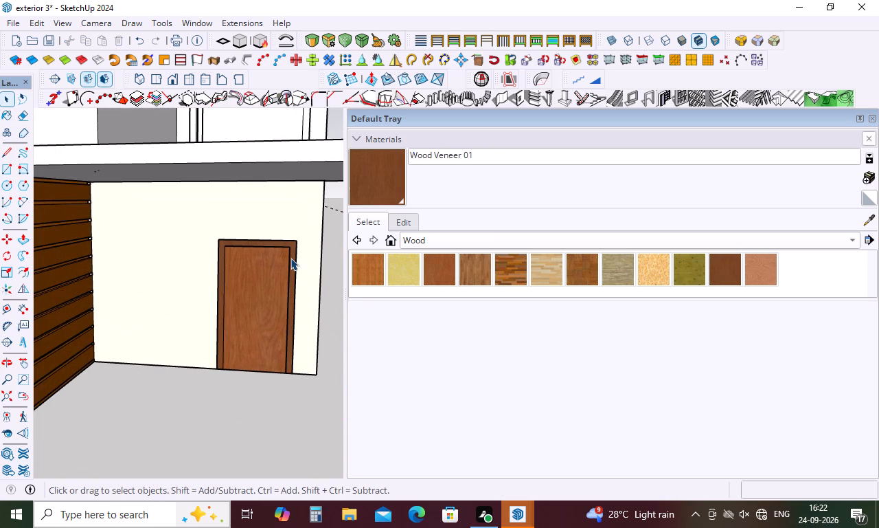
scroll(266, 291, down, 12)
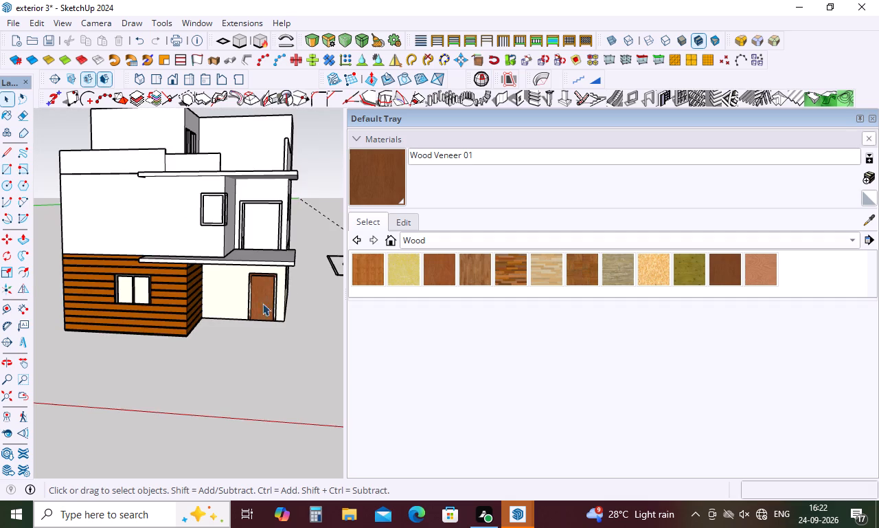
scroll(255, 314, down, 4)
middle_drag(256, 319, 302, 315)
scroll(193, 286, up, 5)
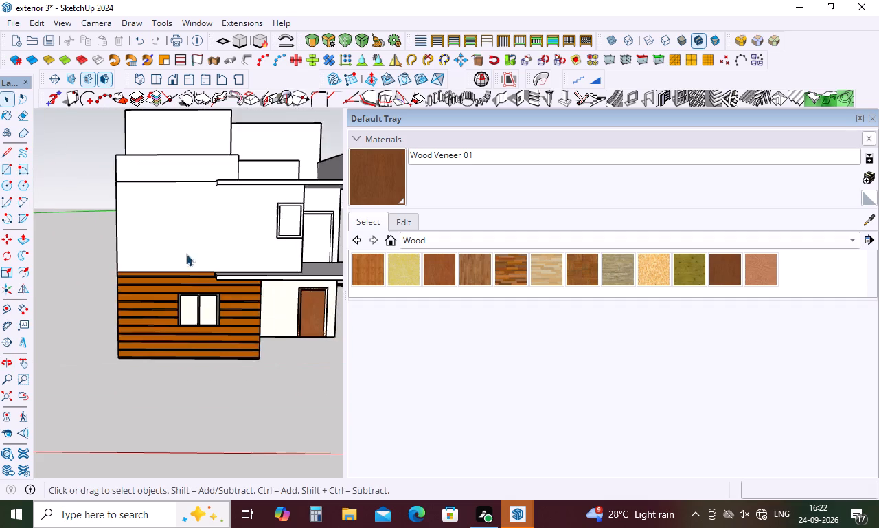
scroll(188, 326, up, 10)
scroll(204, 307, down, 5)
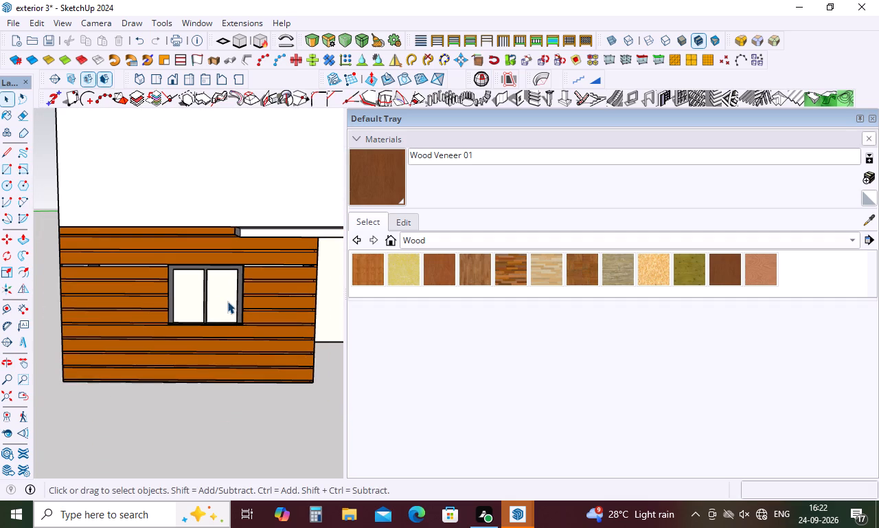
click(222, 300)
double_click(222, 300)
click(222, 300)
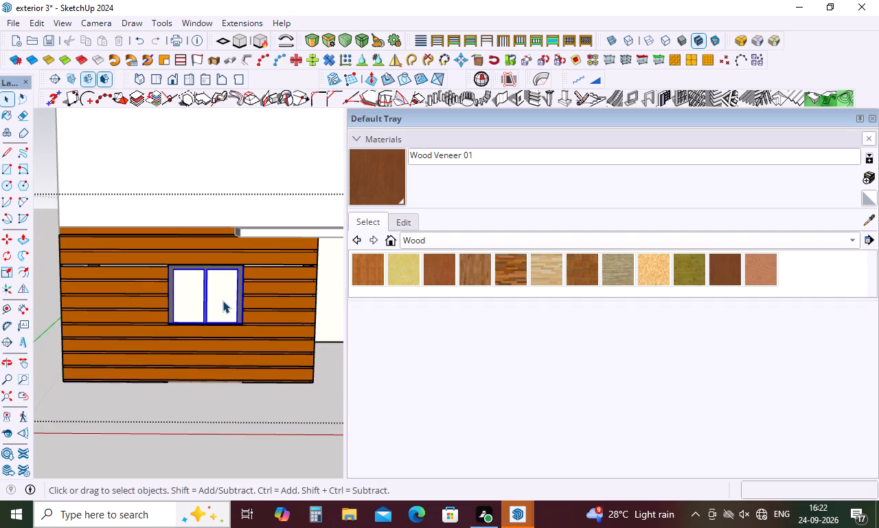
click(222, 300)
double_click(222, 300)
click(222, 300)
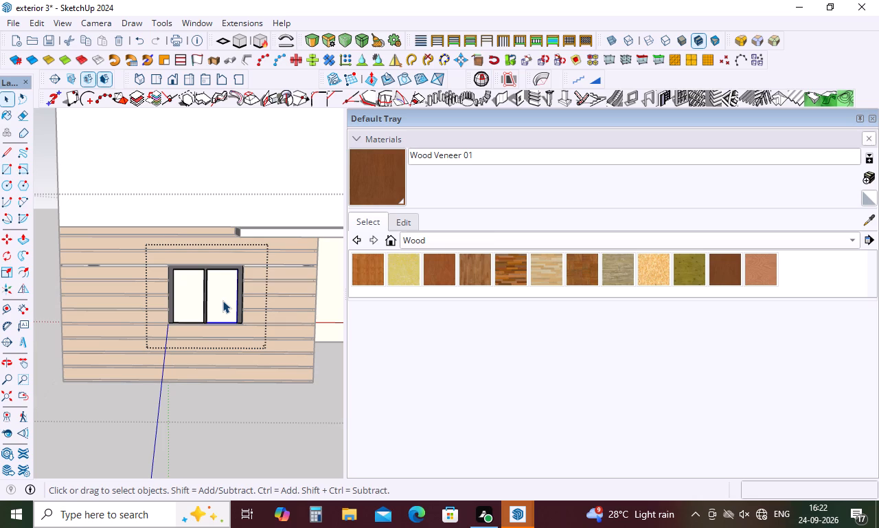
click(222, 300)
Open the window's pane component, paint its glass with Translucent Glass Blue from Glass and Mirrors, and close the component.
scroll(216, 301, up, 10)
click(225, 300)
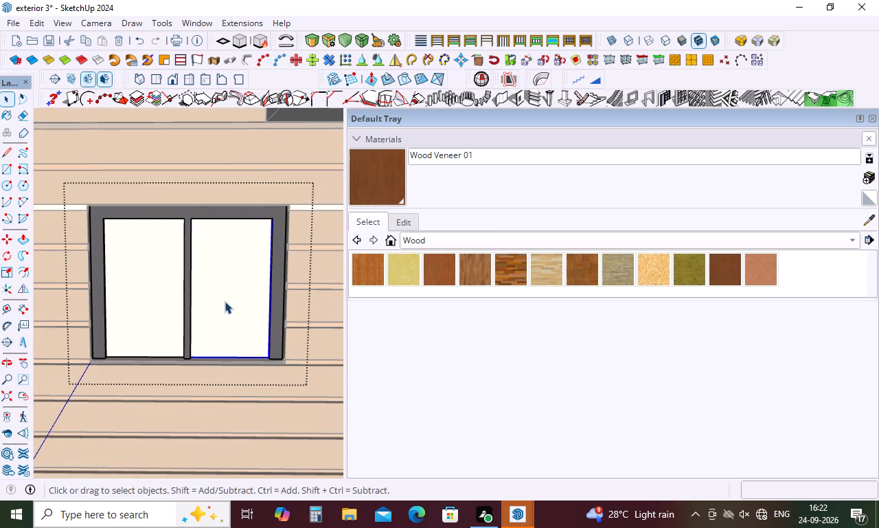
double_click(225, 302)
click(225, 302)
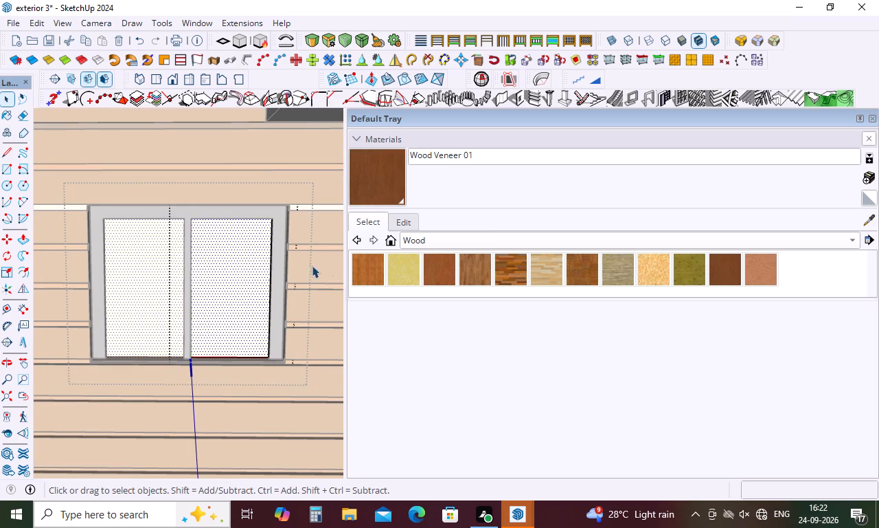
click(851, 233)
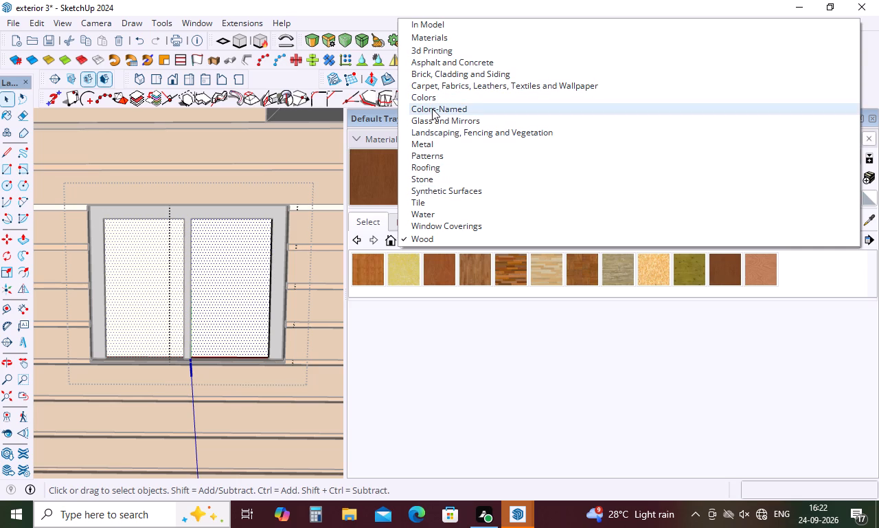
click(433, 120)
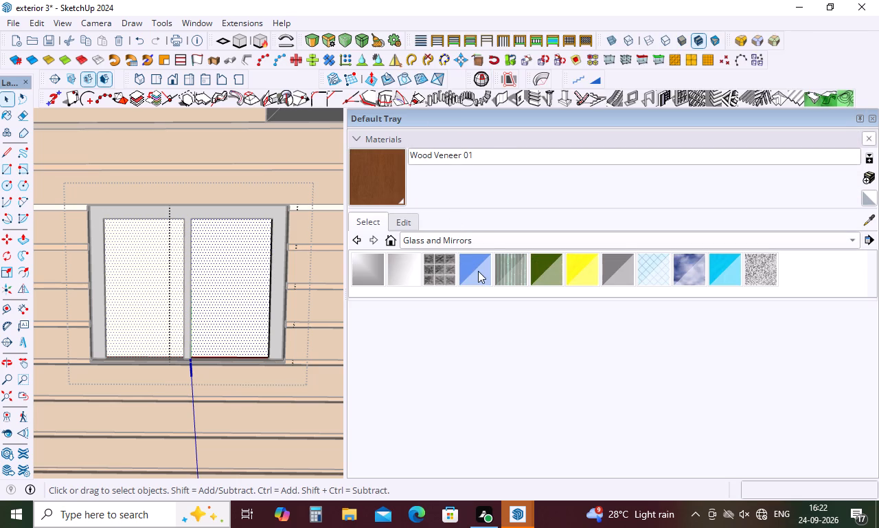
click(478, 271)
click(253, 274)
scroll(152, 294, down, 3)
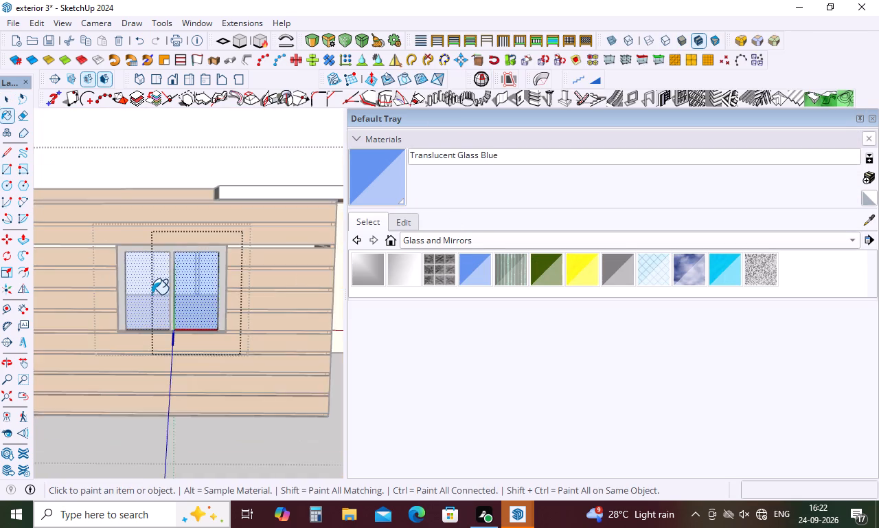
scroll(152, 294, down, 13)
key(space)
click(203, 410)
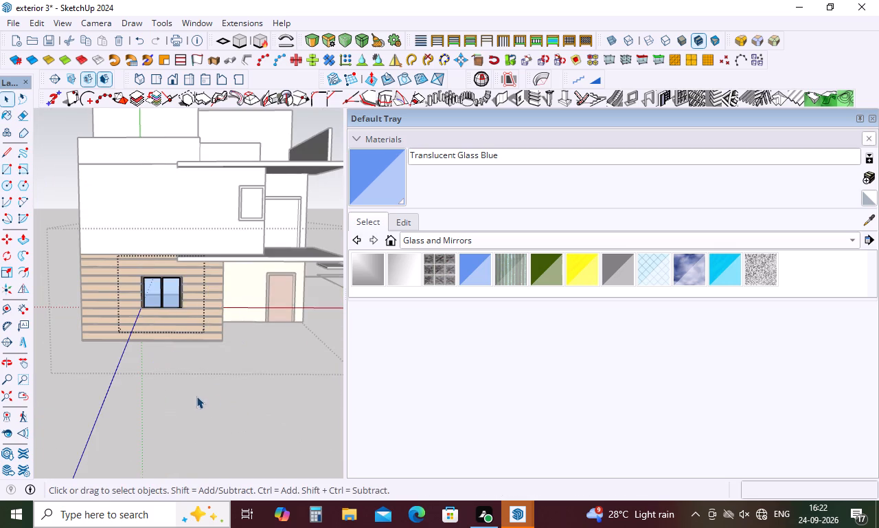
Close the nested group of the window in the grooved siding, staying inside the ground-floor group.
scroll(150, 303, down, 5)
click(176, 379)
scroll(203, 331, up, 5)
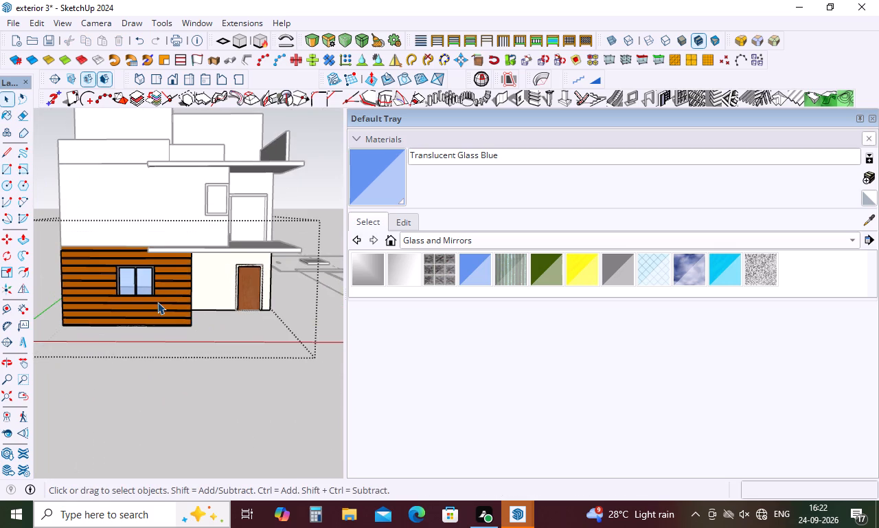
Open the ground-floor side-wall window's pane component, paint its glass with Translucent Glass Blue, and close the component.
middle_drag(153, 300, 59, 289)
middle_drag(166, 335, 164, 373)
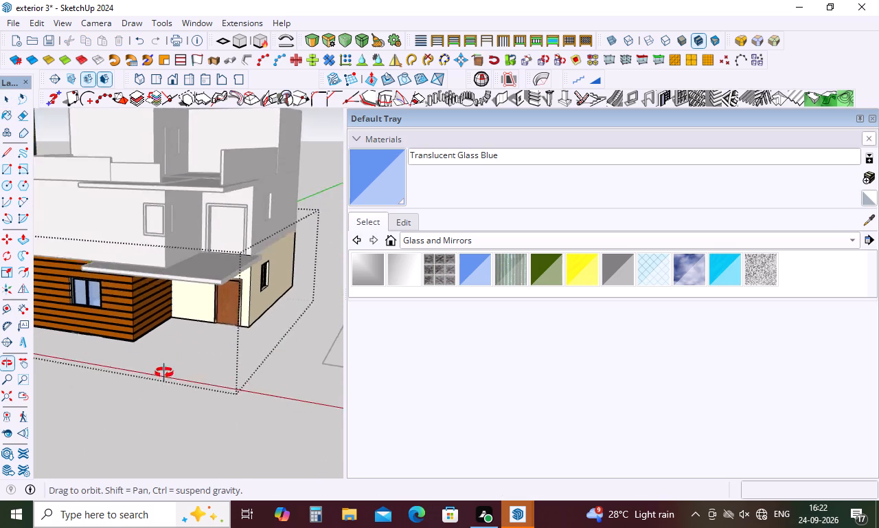
middle_drag(164, 373, 52, 339)
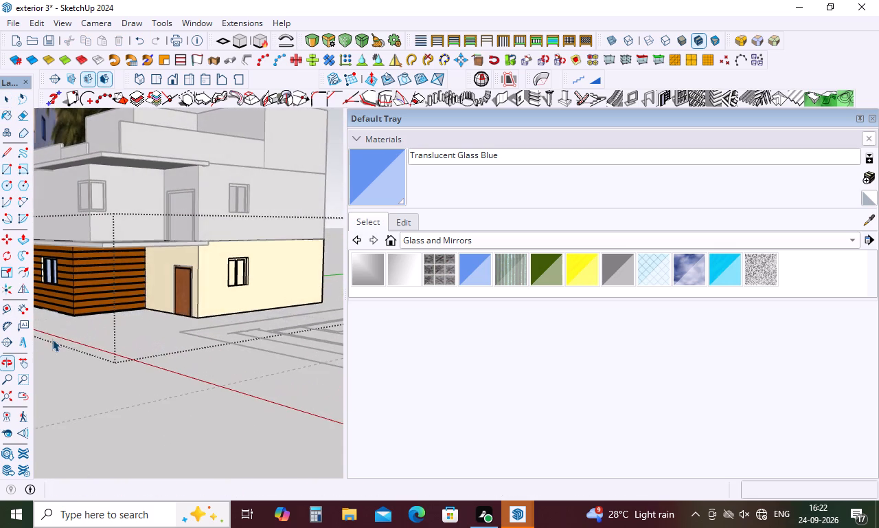
scroll(256, 292, up, 4)
scroll(260, 278, down, 8)
middle_drag(260, 280, 176, 298)
scroll(207, 300, up, 15)
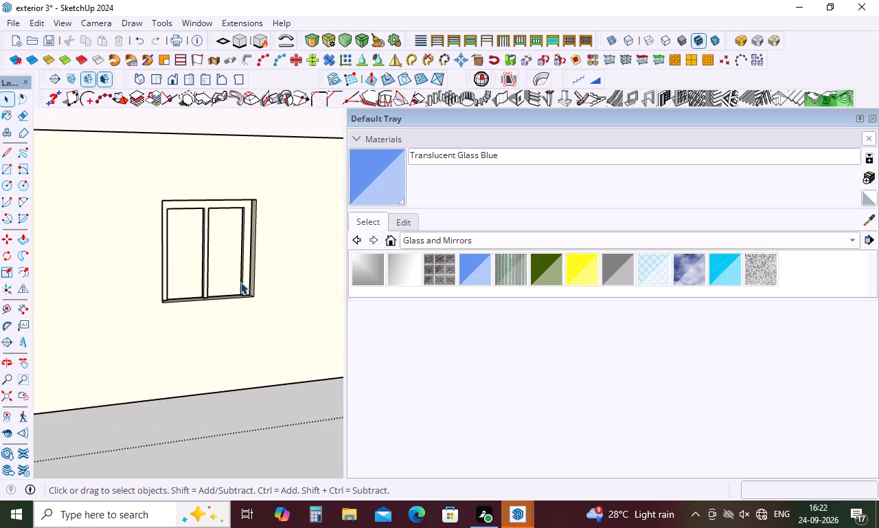
triple_click(226, 272)
double_click(226, 272)
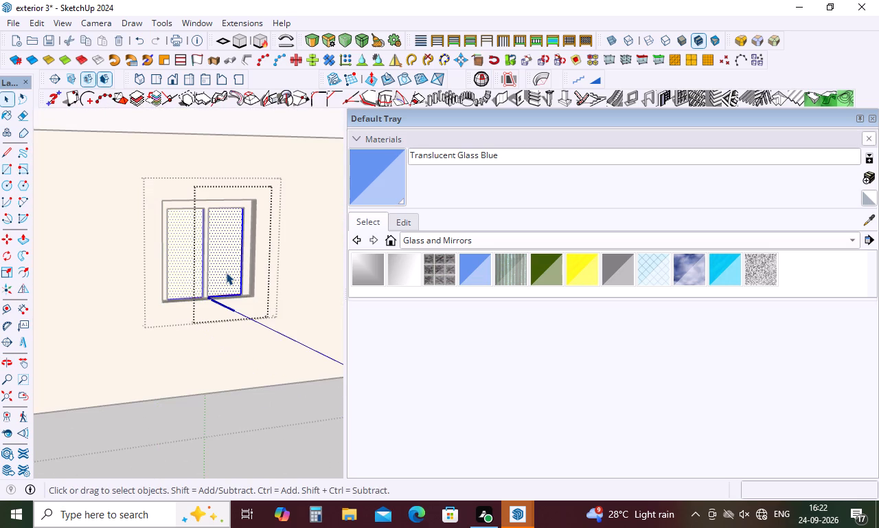
triple_click(226, 272)
click(226, 272)
scroll(225, 261, up, 5)
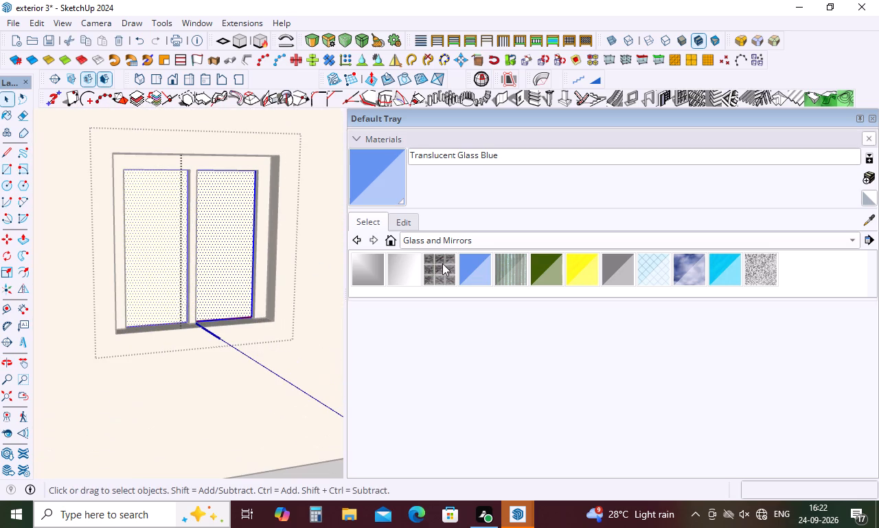
click(484, 269)
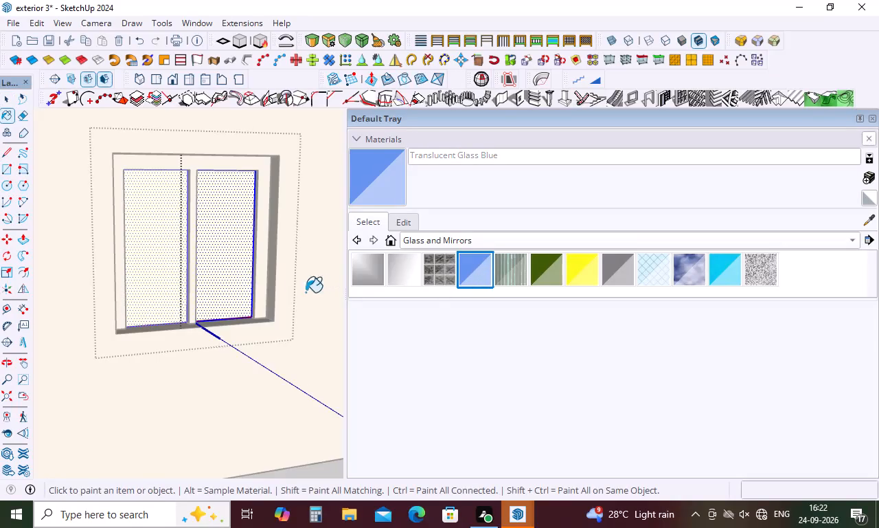
click(228, 269)
scroll(94, 267, down, 10)
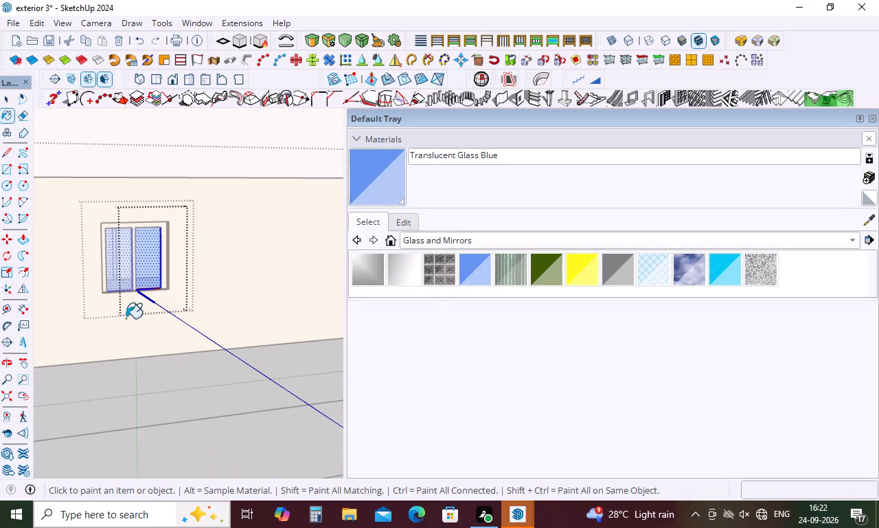
scroll(86, 302, down, 5)
click(153, 379)
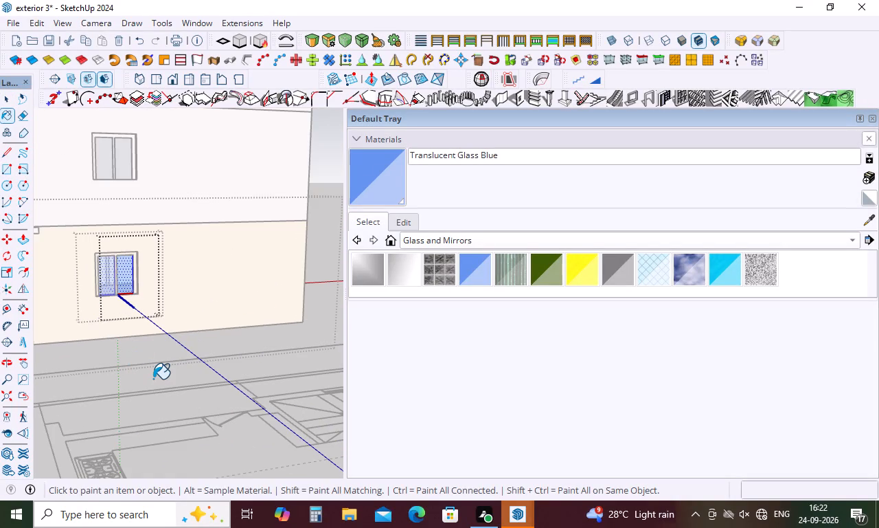
click(154, 368)
key(space)
click(155, 379)
Open the first-floor group for editing and select the sliding window in its side wall.
scroll(117, 173, up, 2)
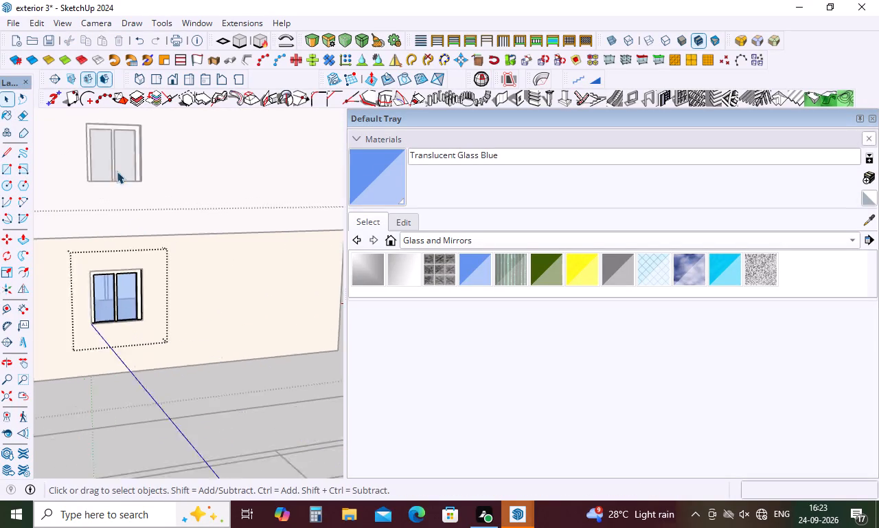
scroll(117, 171, up, 8)
scroll(130, 173, down, 11)
scroll(130, 115, up, 5)
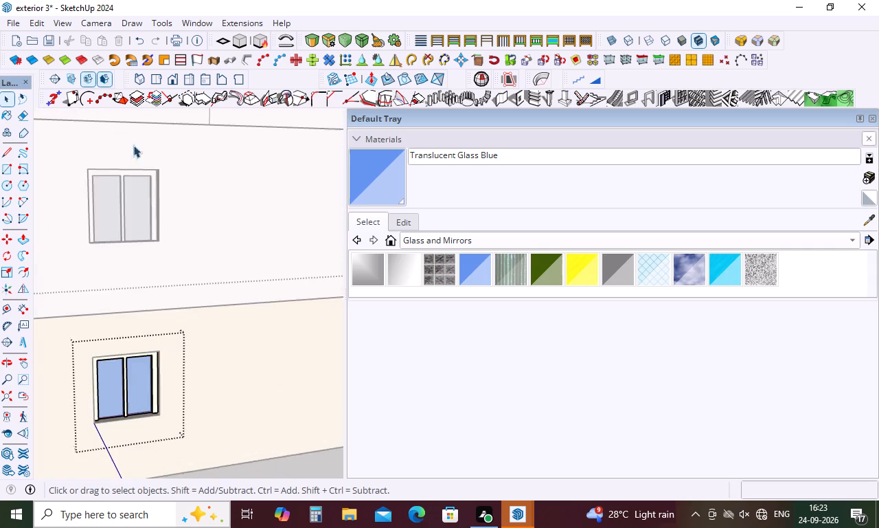
scroll(137, 170, up, 5)
triple_click(140, 247)
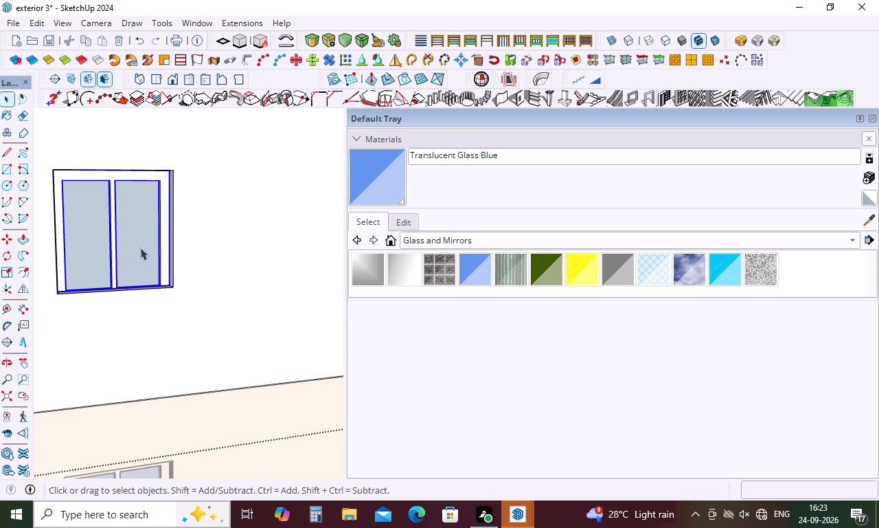
scroll(165, 324, down, 20)
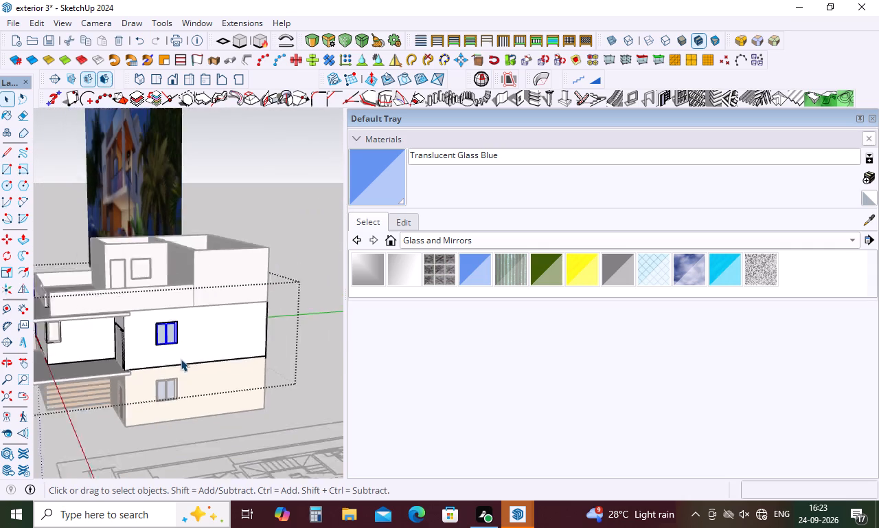
Open the front pane of the first-floor corner window and paint its glass with Translucent Glass Blue.
middle_drag(181, 359, 334, 310)
scroll(123, 320, up, 11)
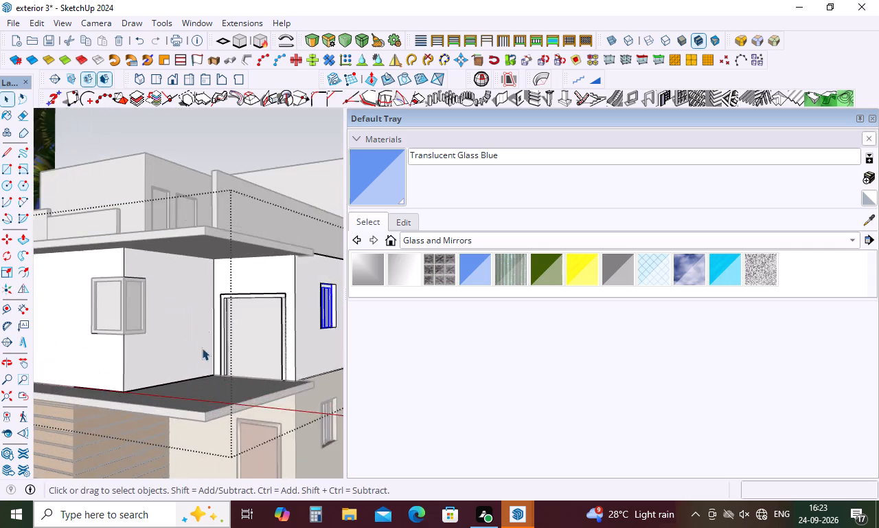
scroll(202, 348, up, 4)
middle_drag(203, 349, 271, 346)
double_click(162, 245)
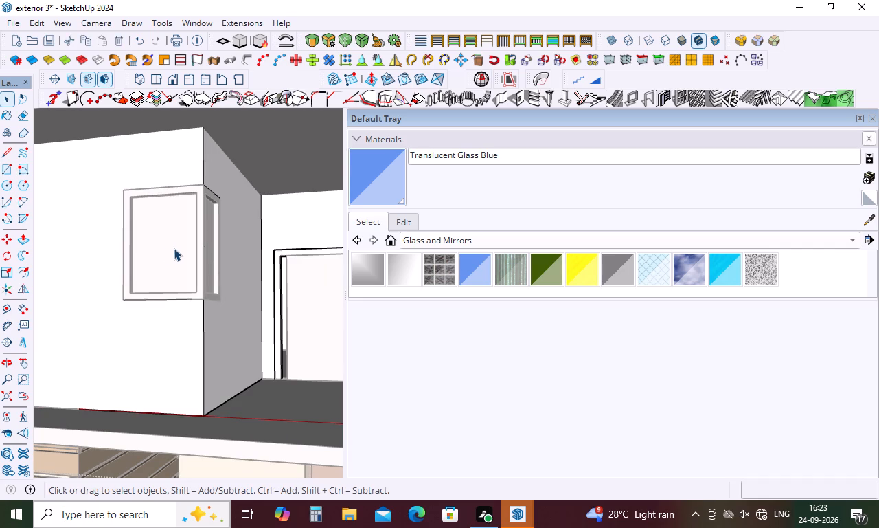
double_click(174, 248)
click(174, 248)
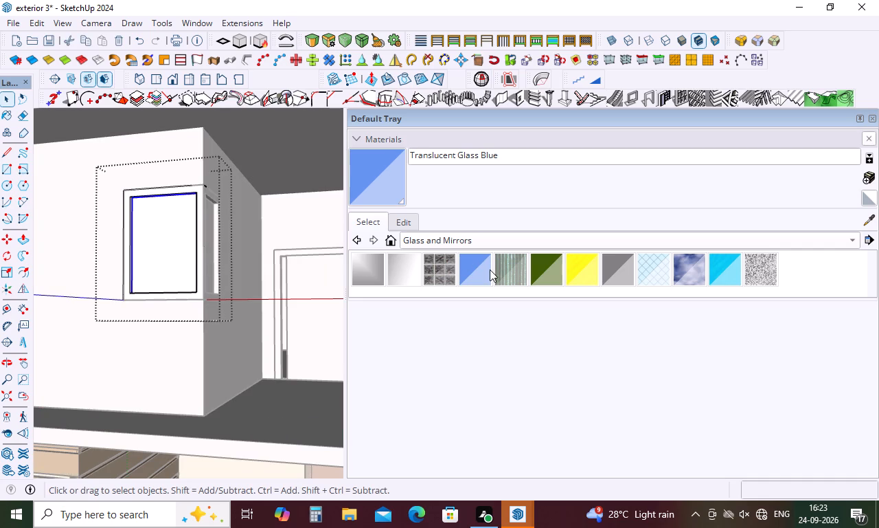
click(478, 269)
click(154, 248)
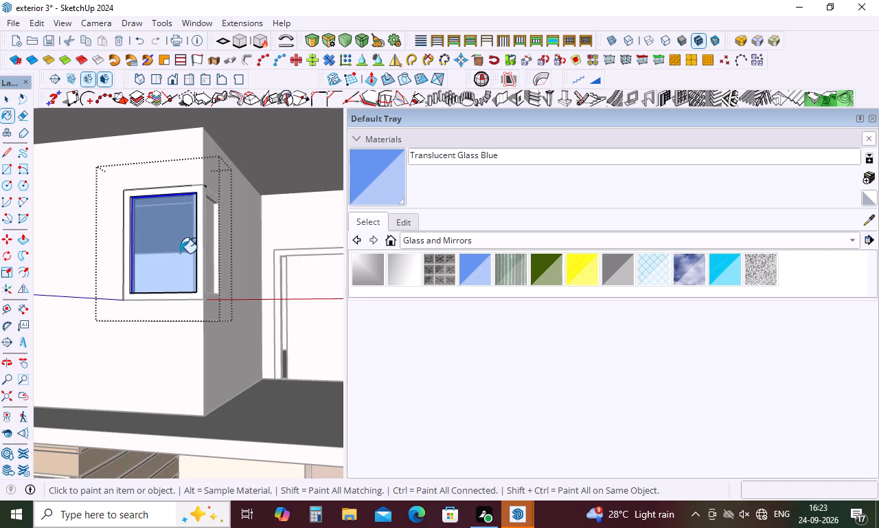
Open the side pane of the first-floor corner window, paint its glass with Translucent Glass Blue, and leave group editing.
middle_drag(209, 250, 124, 272)
key(space)
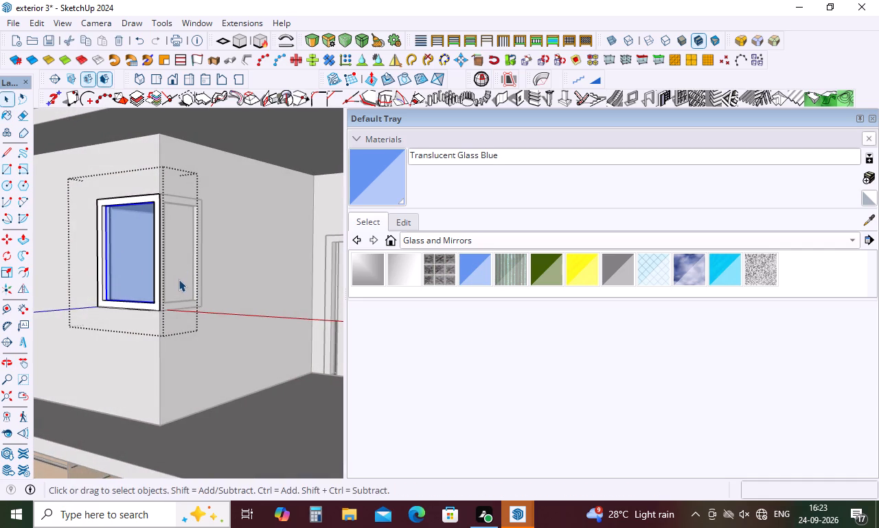
triple_click(179, 279)
click(469, 271)
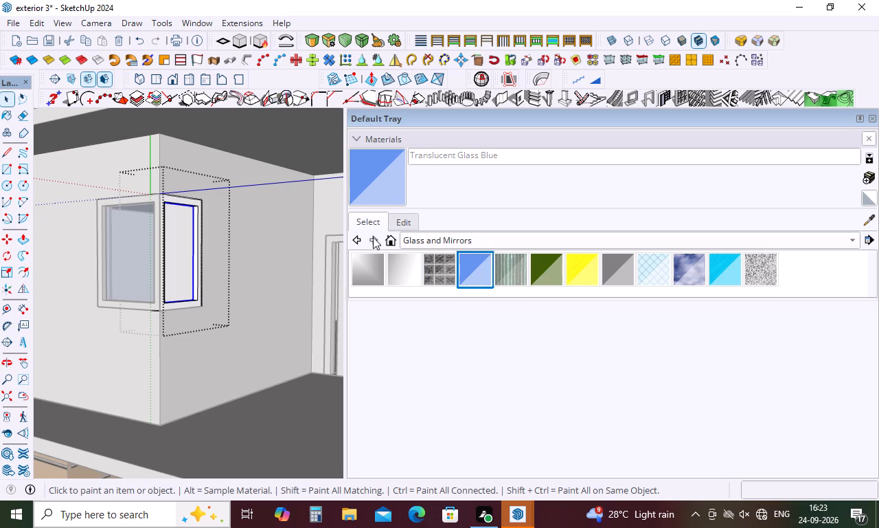
click(184, 246)
scroll(185, 240, down, 10)
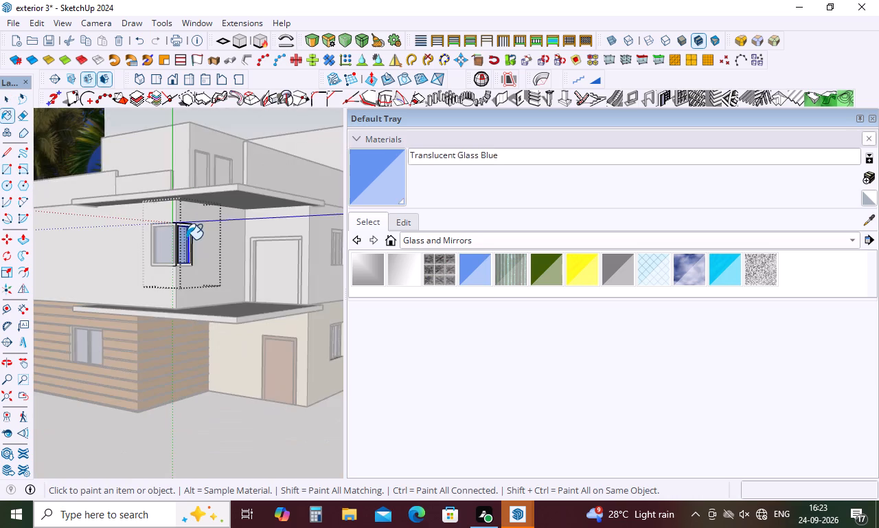
scroll(186, 239, down, 4)
middle_drag(190, 240, 203, 304)
key(space)
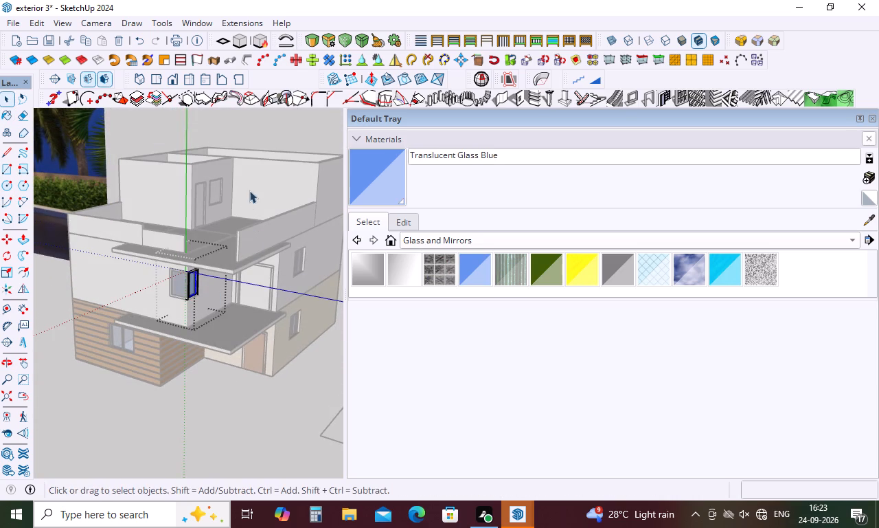
click(293, 399)
Open the terrace room window's pane component, paint its glass with Translucent Glass Blue, and close the open groups.
scroll(253, 191, up, 5)
middle_drag(252, 183, 215, 199)
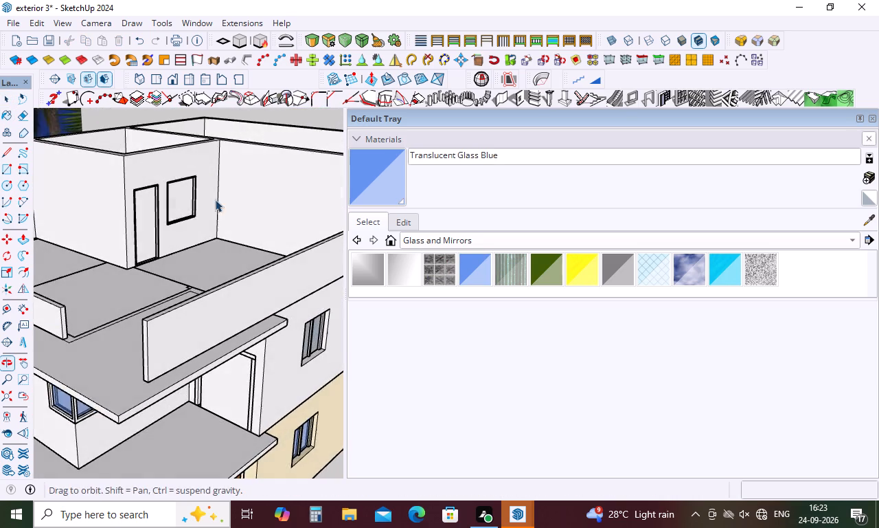
middle_drag(215, 199, 217, 199)
scroll(187, 202, up, 5)
triple_click(185, 199)
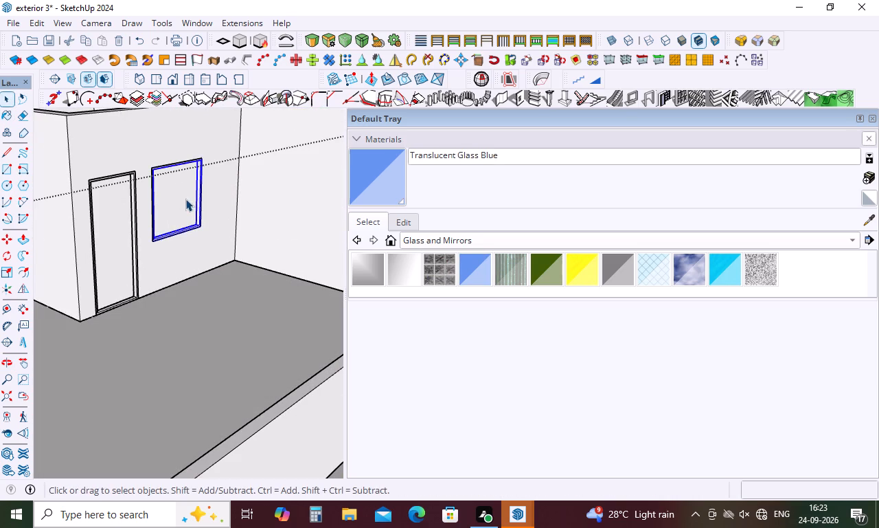
double_click(185, 199)
click(185, 199)
triple_click(175, 208)
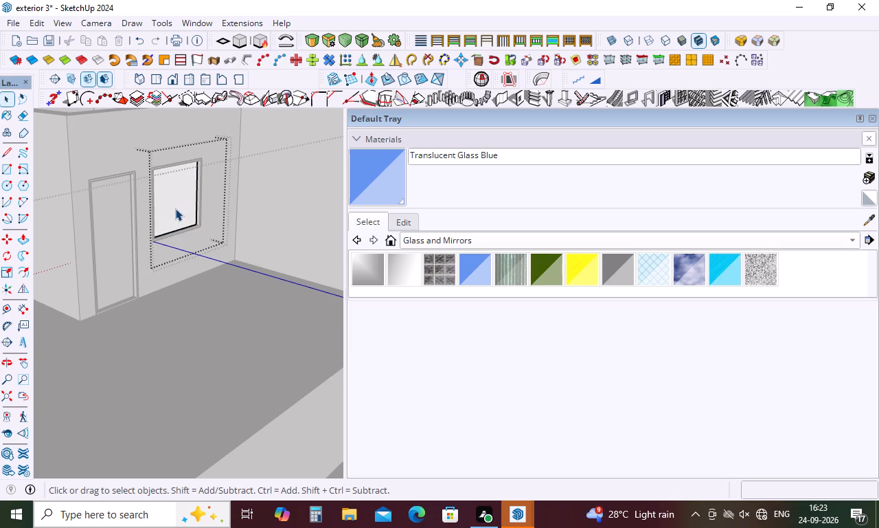
click(470, 280)
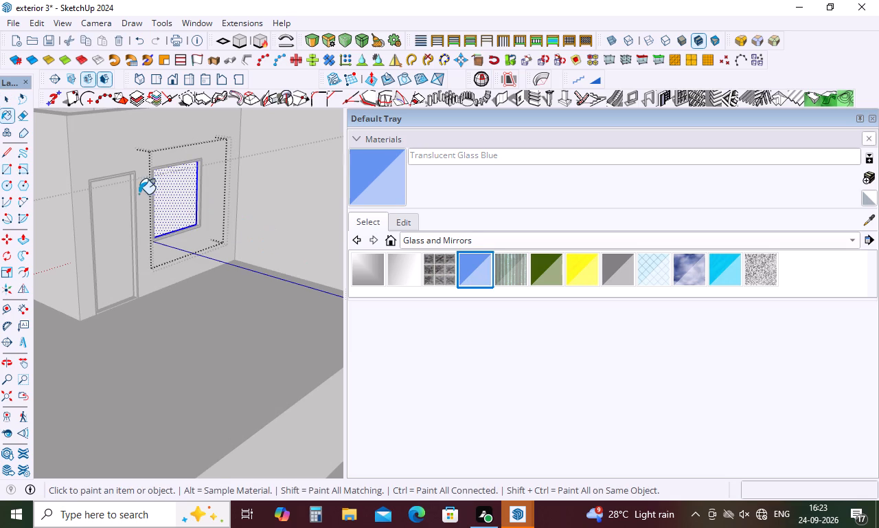
click(139, 194)
click(169, 201)
scroll(151, 171, down, 10)
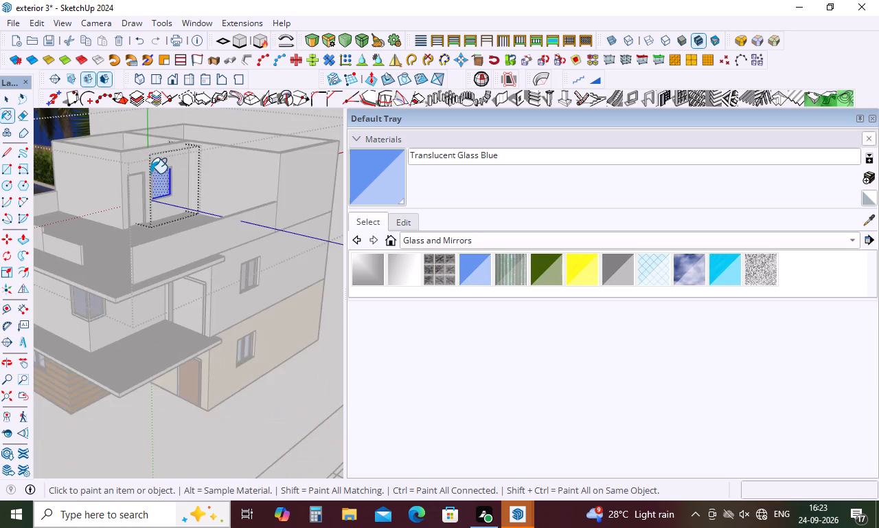
scroll(150, 173, down, 5)
key(space)
click(190, 357)
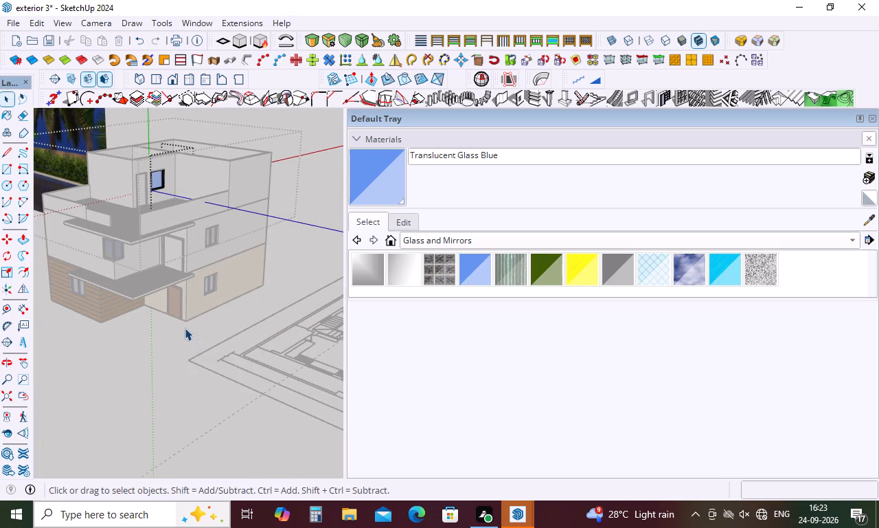
middle_drag(185, 328, 249, 281)
click(212, 337)
click(198, 307)
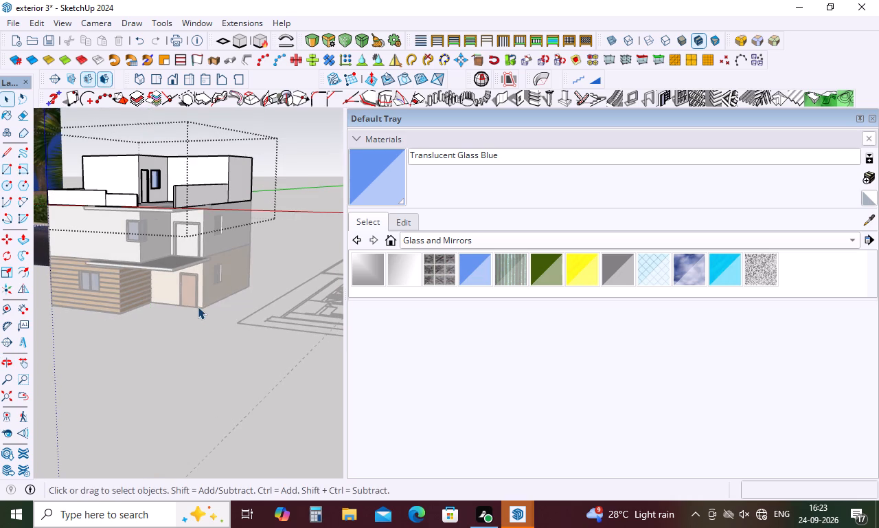
Move the first-floor balcony door panel by its lower corner to the inner corner of the door frame.
scroll(167, 238, up, 7)
middle_drag(147, 239, 138, 245)
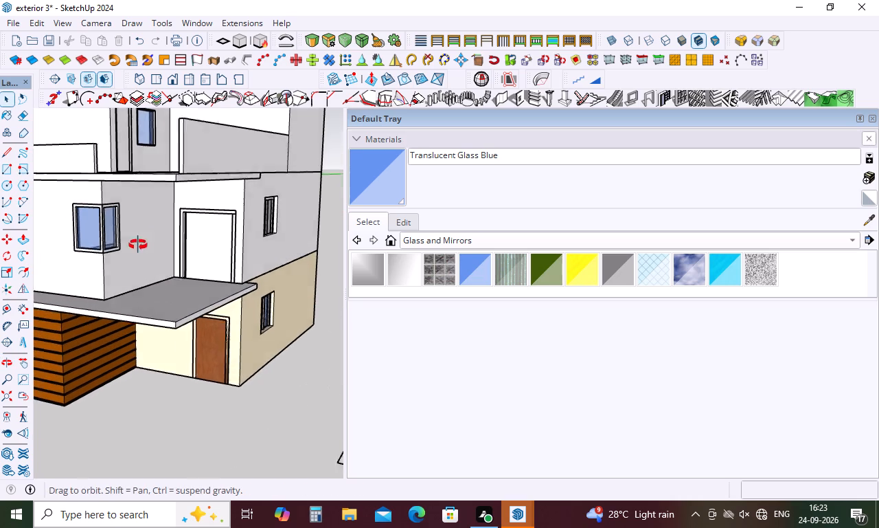
middle_drag(138, 245, 231, 230)
scroll(264, 276, up, 4)
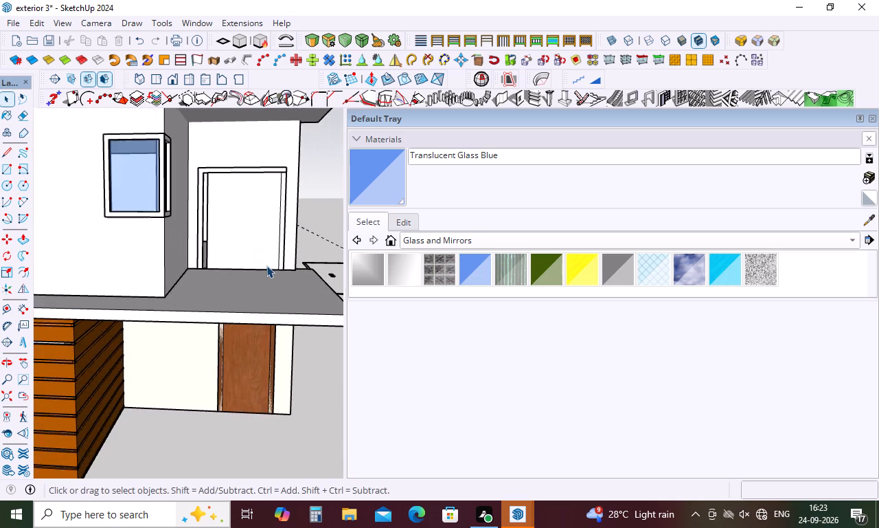
scroll(266, 263, up, 4)
middle_drag(242, 246, 263, 265)
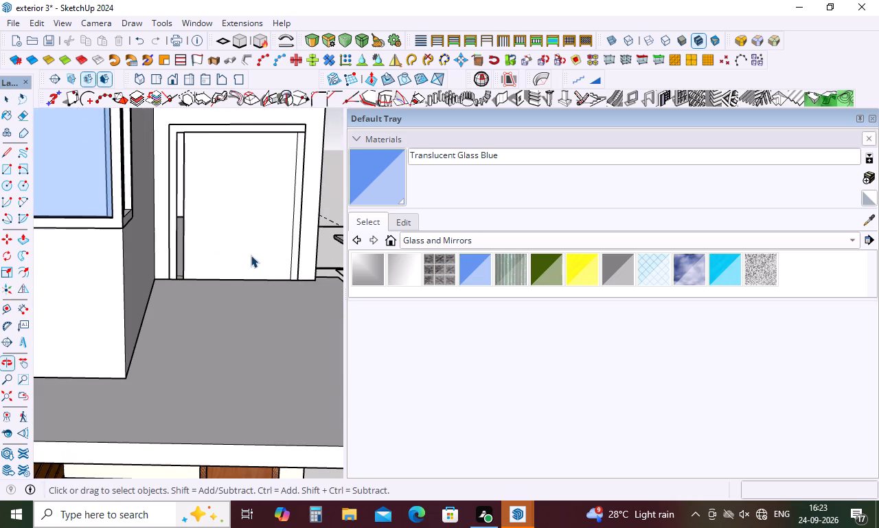
click(240, 232)
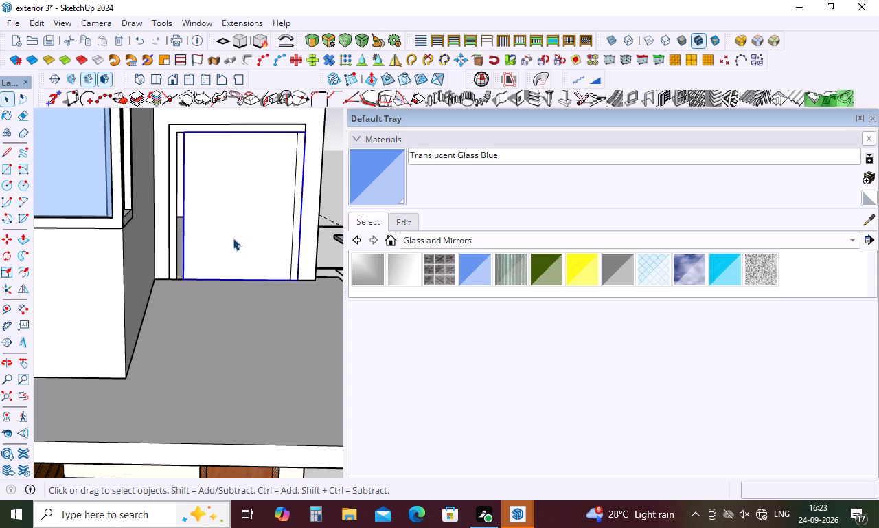
key(m)
click(185, 280)
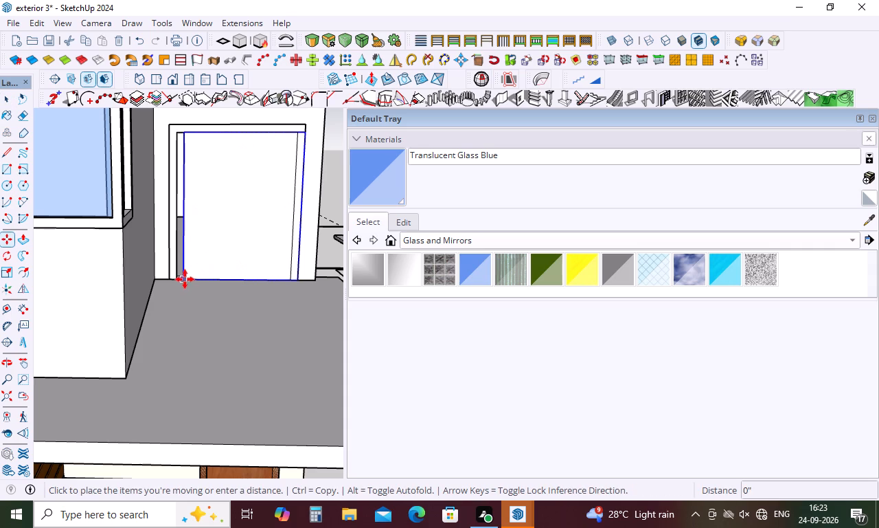
click(180, 279)
key(space)
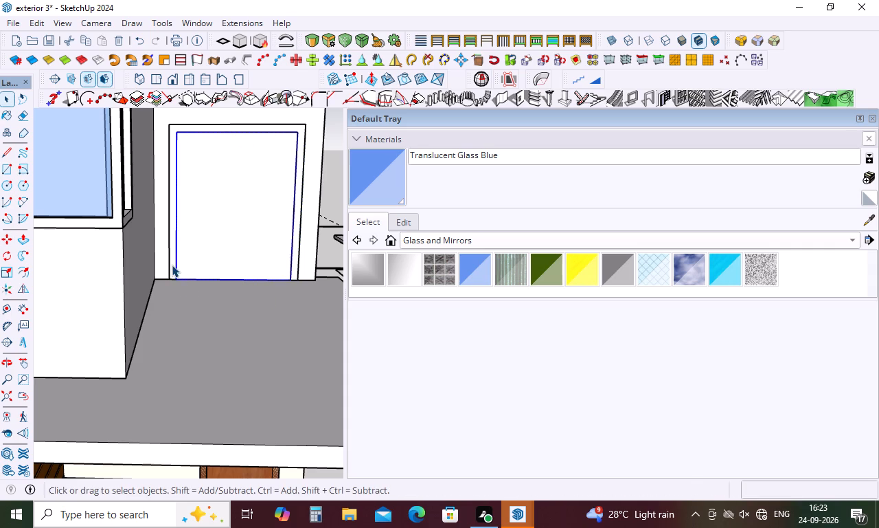
Open the first-floor balcony door panel for editing and snap its selected face by the lower corner to the door frame.
click(172, 264)
click(173, 263)
double_click(174, 265)
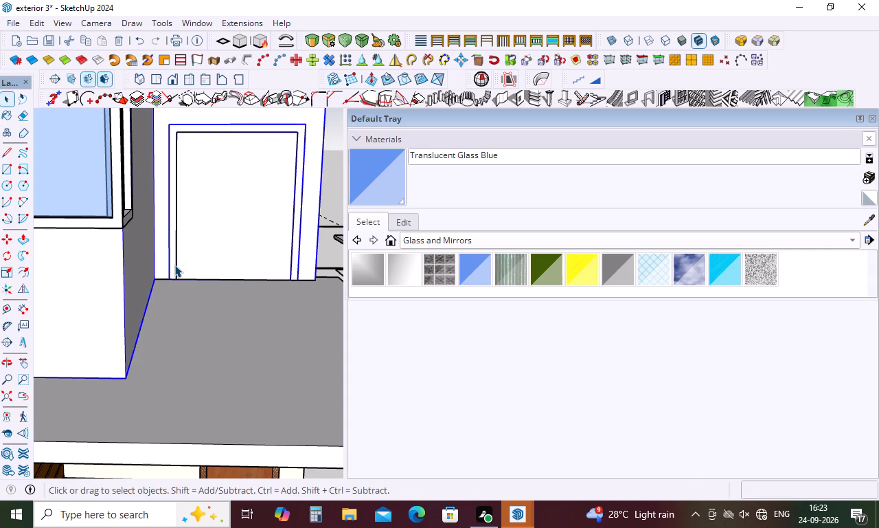
double_click(174, 265)
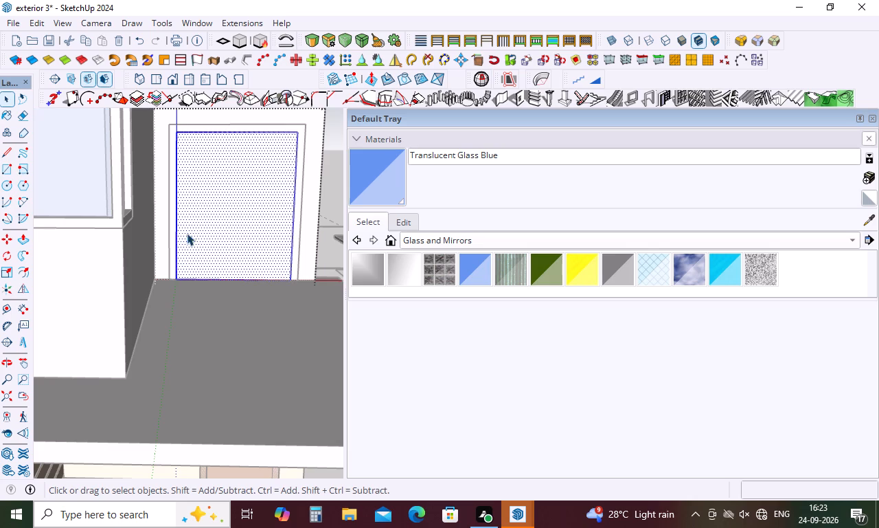
key(m)
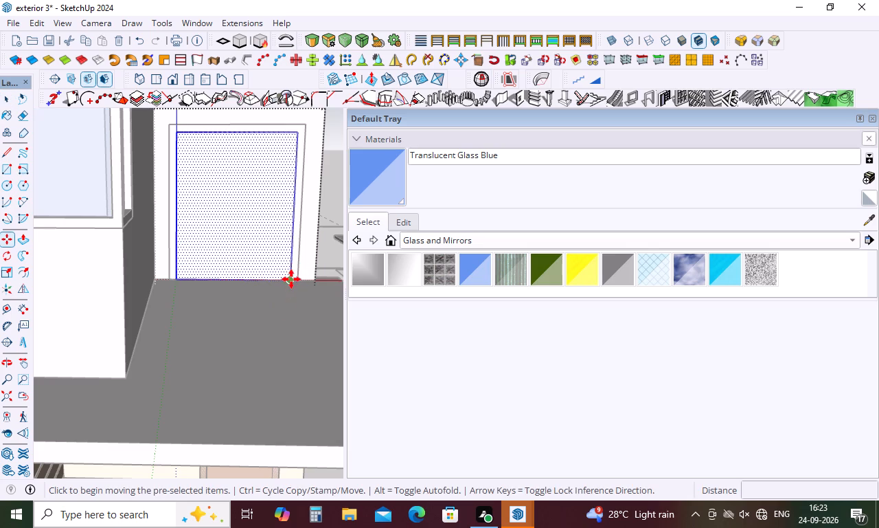
click(291, 280)
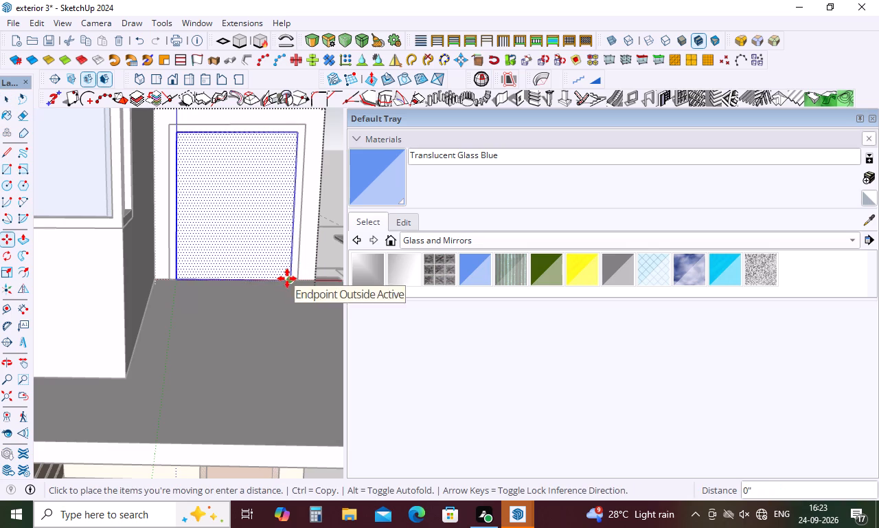
click(290, 278)
key(space)
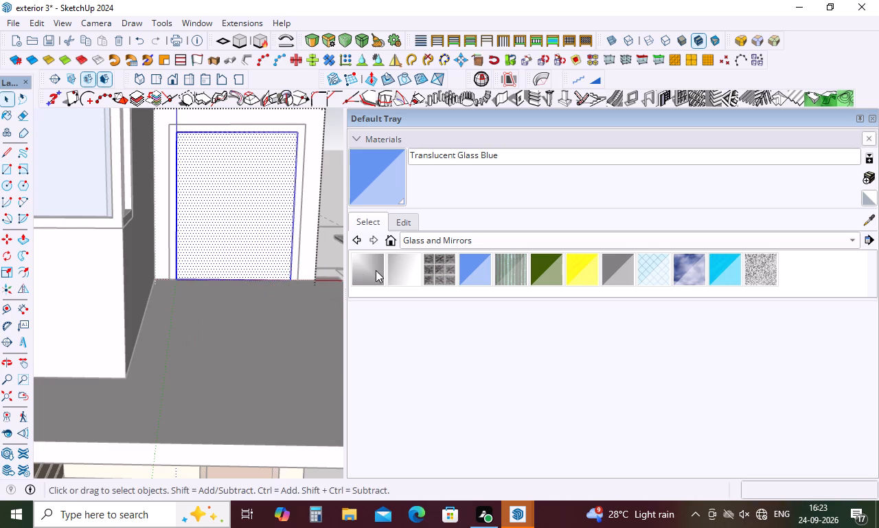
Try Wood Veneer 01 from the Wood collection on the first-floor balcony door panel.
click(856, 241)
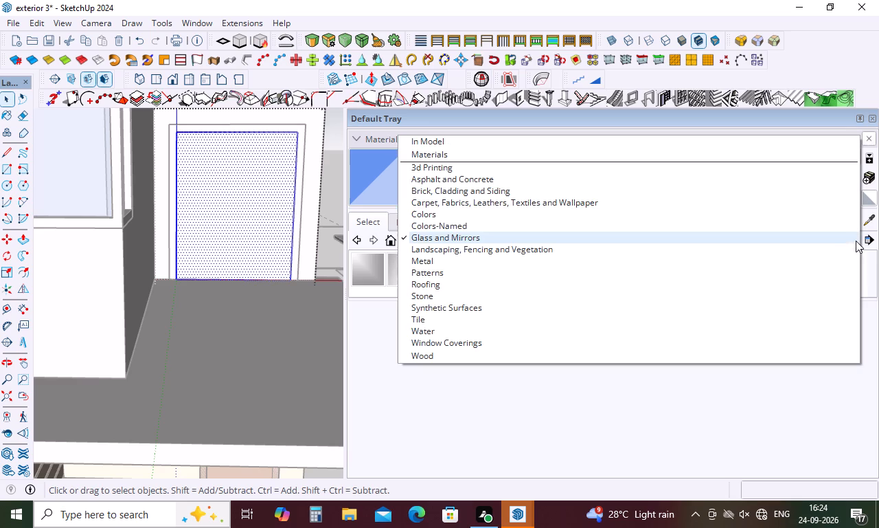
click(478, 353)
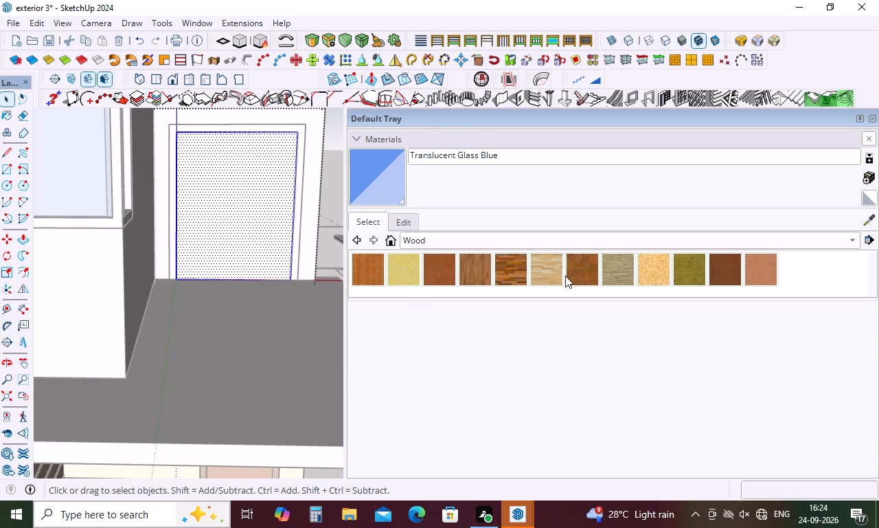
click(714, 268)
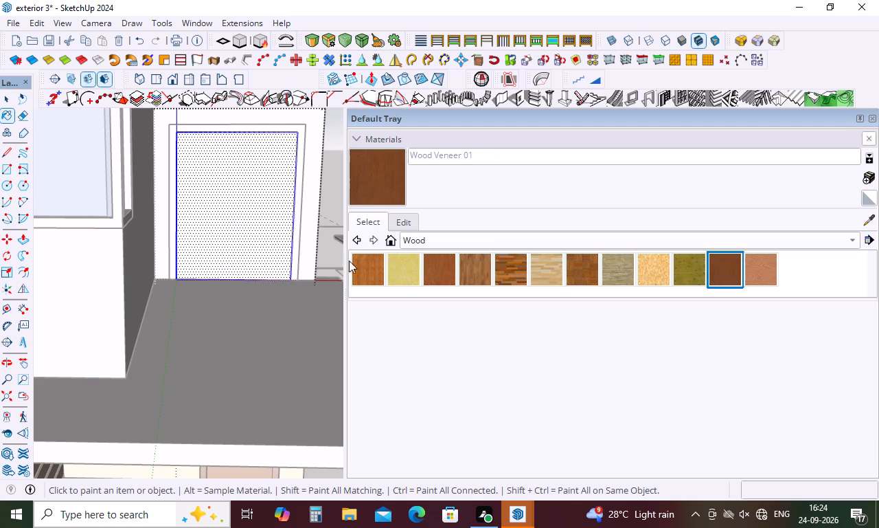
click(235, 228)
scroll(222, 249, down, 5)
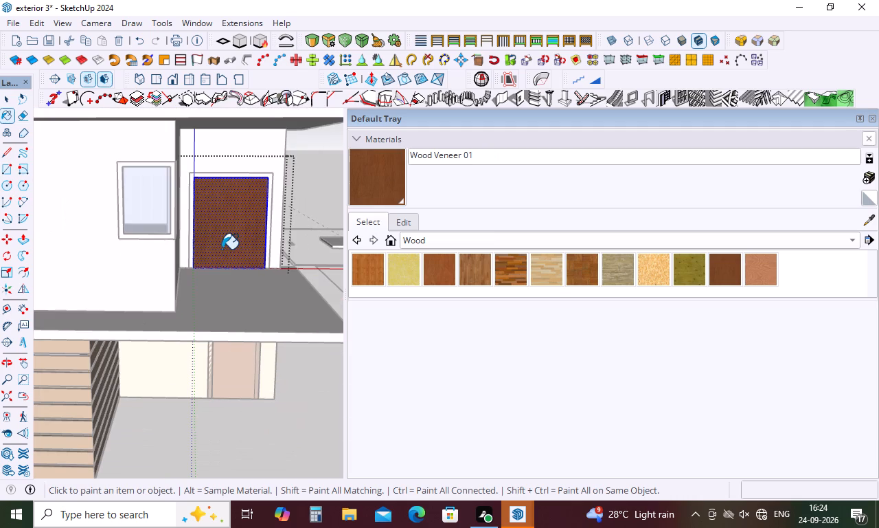
Paint the first-floor balcony door panel with Wood Veneer 02 and leave group editing.
click(764, 277)
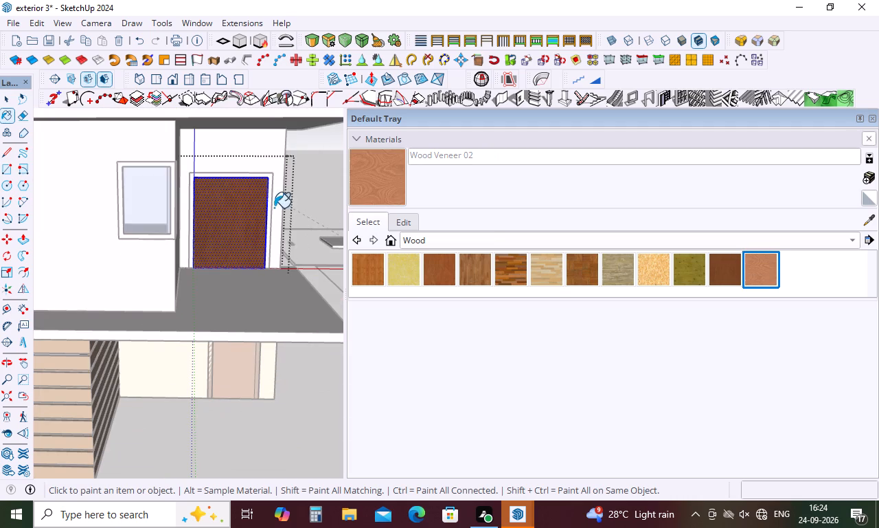
click(250, 216)
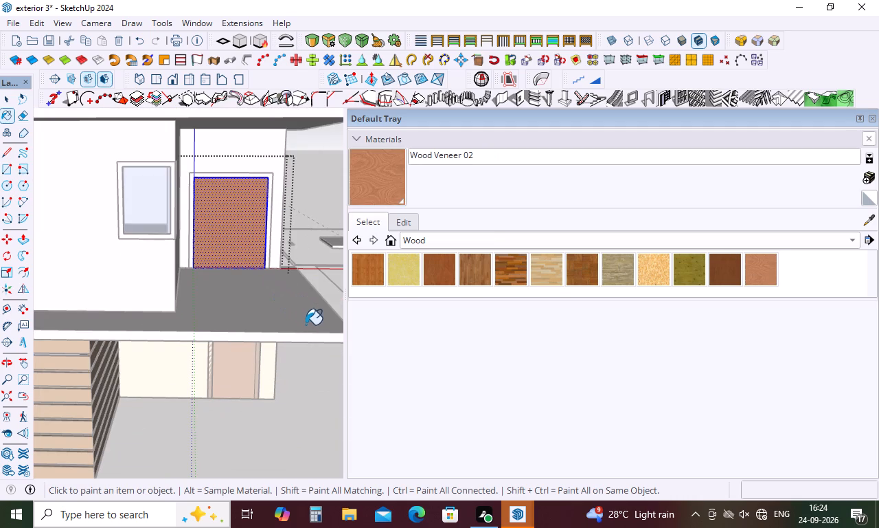
key(space)
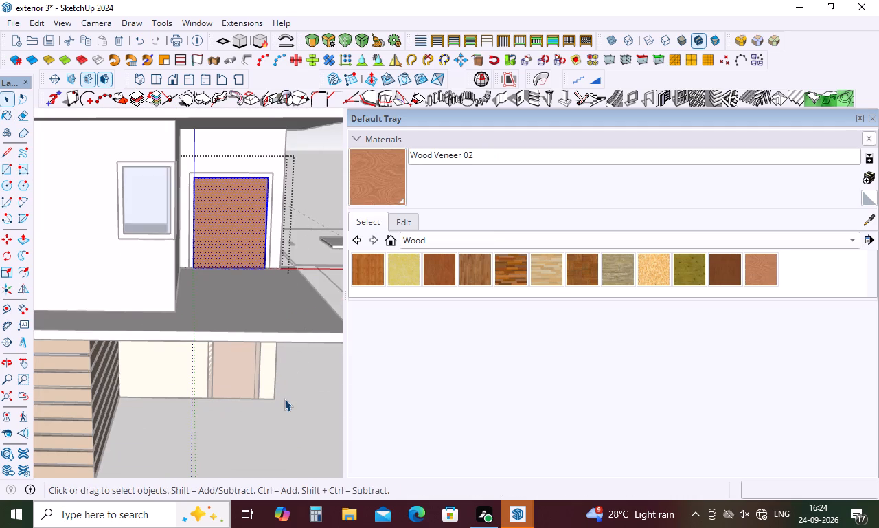
click(283, 407)
Open the first-floor balcony door frame, paint it with Wood Veneer 01, and close the open groups.
middle_drag(273, 385, 266, 344)
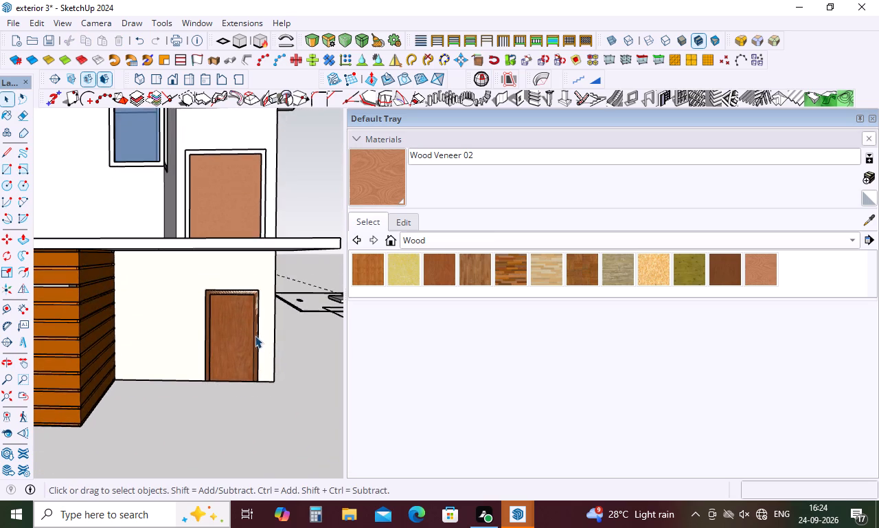
scroll(255, 335, up, 9)
scroll(260, 323, down, 9)
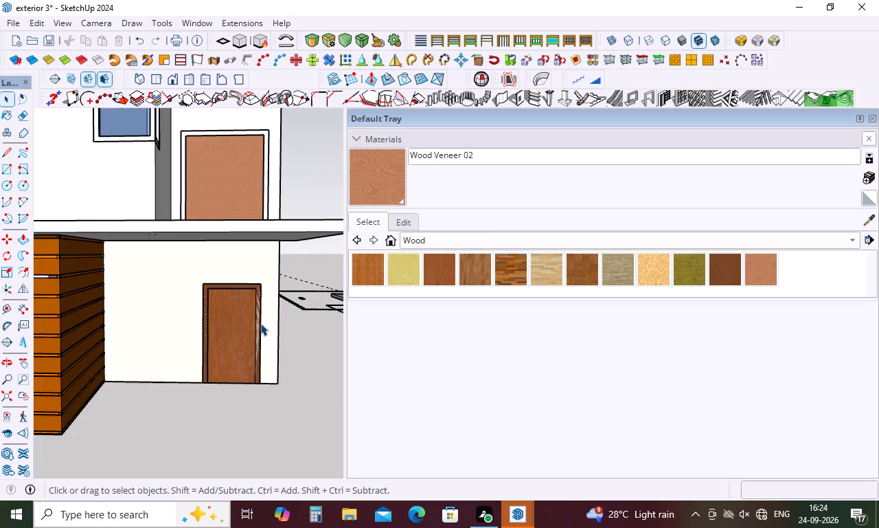
middle_drag(257, 321, 257, 377)
scroll(271, 253, up, 4)
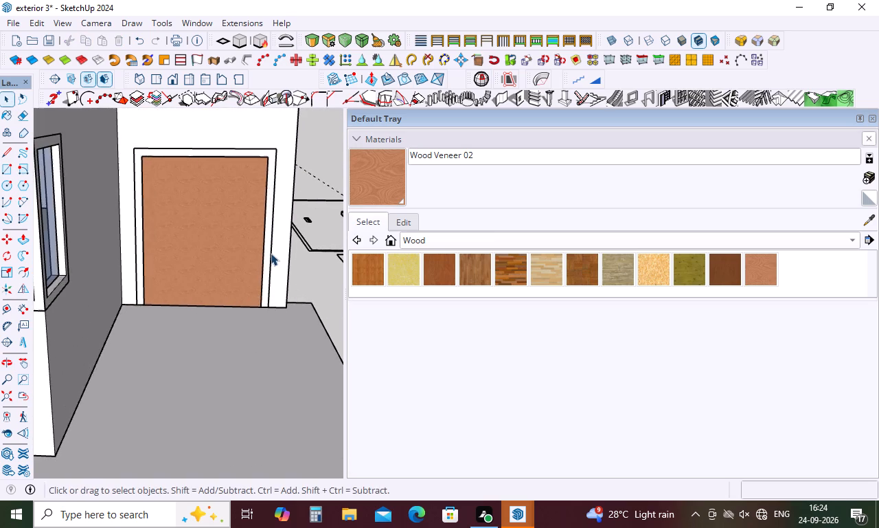
scroll(271, 256, up, 2)
click(266, 265)
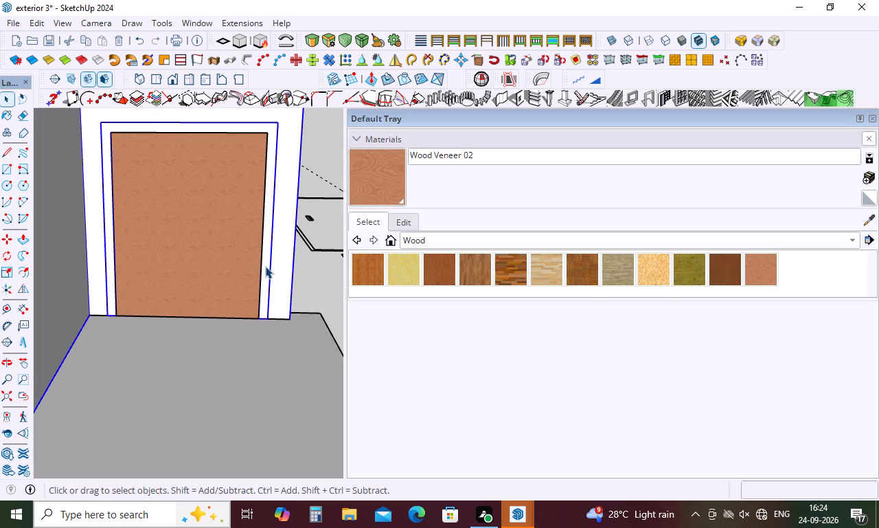
double_click(265, 266)
double_click(265, 266)
click(265, 266)
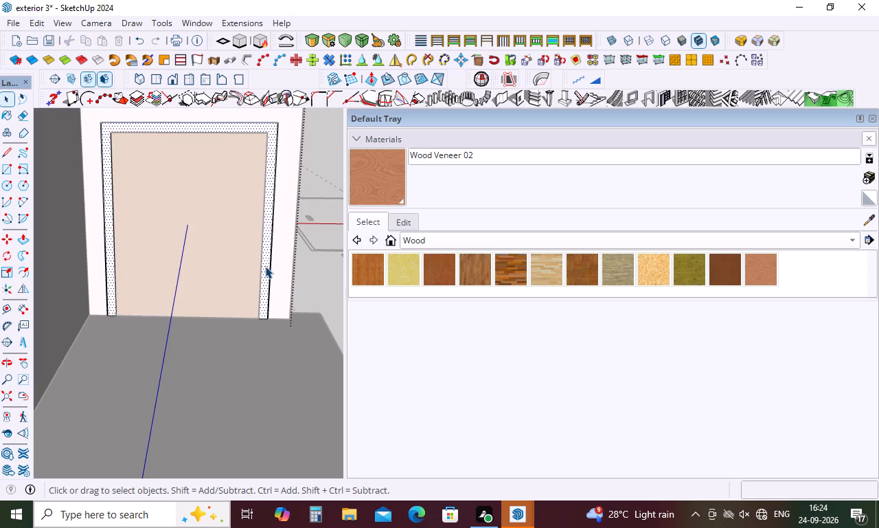
click(725, 275)
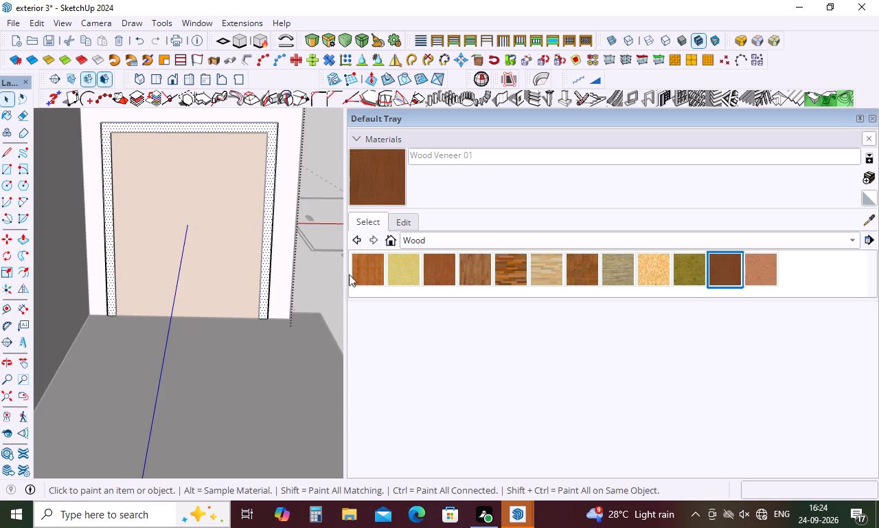
click(266, 251)
scroll(173, 248, down, 5)
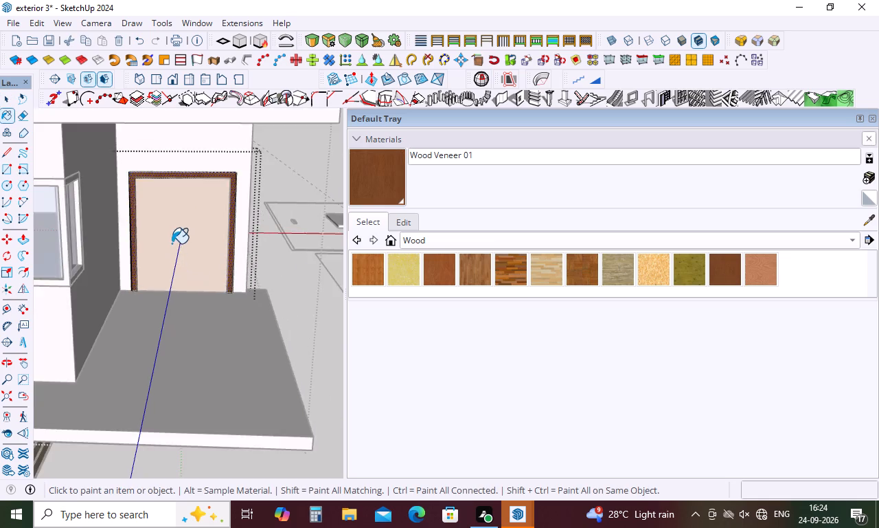
scroll(172, 243, down, 5)
key(space)
click(290, 331)
middle_drag(238, 292, 199, 207)
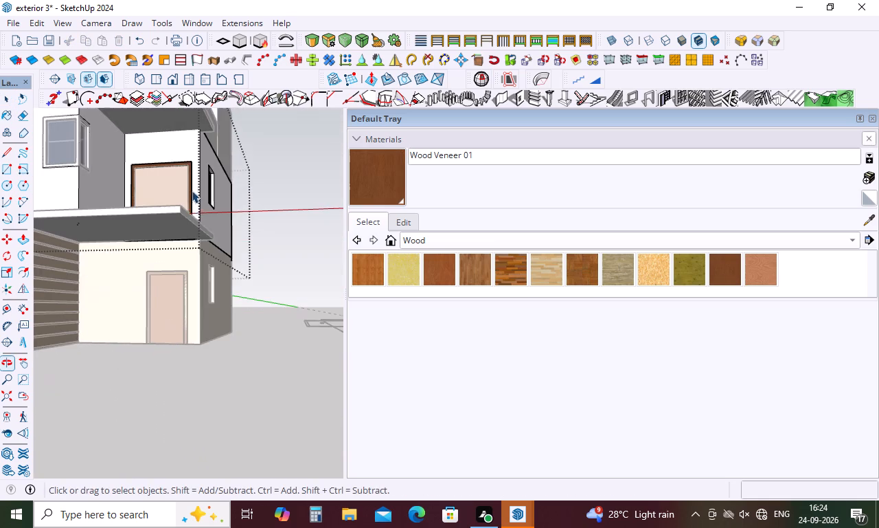
click(278, 360)
Examine the ground-floor door, the balcony door above it and the windows along the house's side wall.
scroll(177, 312, up, 4)
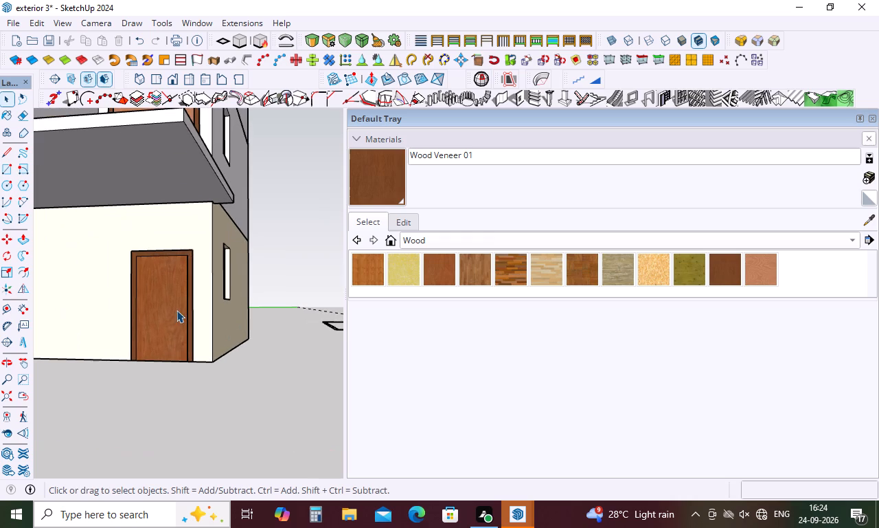
scroll(186, 307, up, 8)
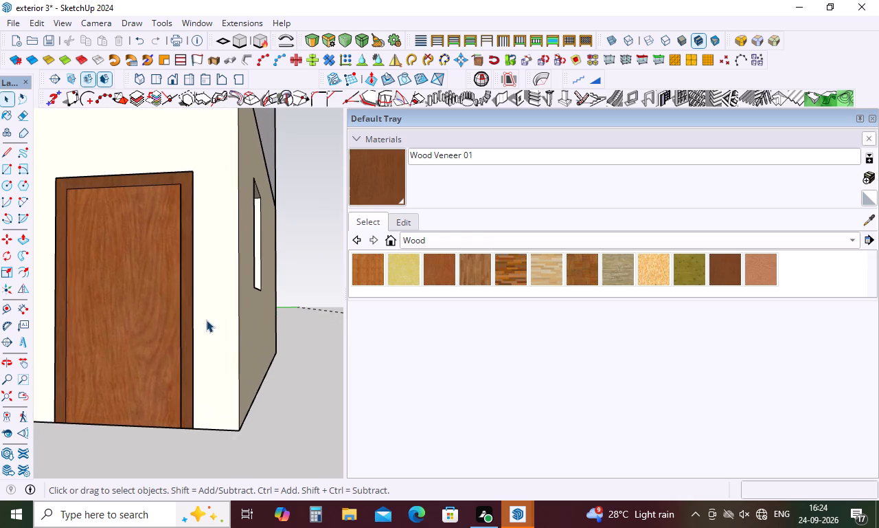
scroll(206, 320, down, 9)
middle_drag(206, 317, 216, 382)
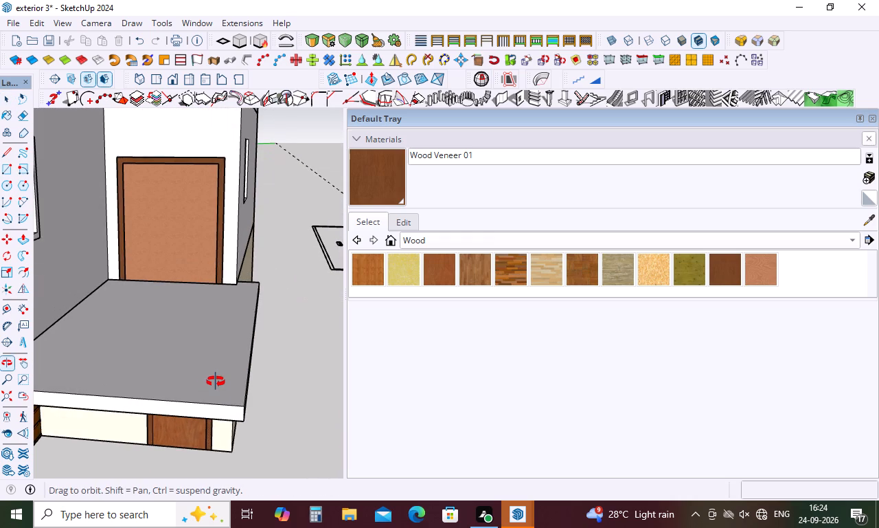
middle_drag(216, 382, 187, 371)
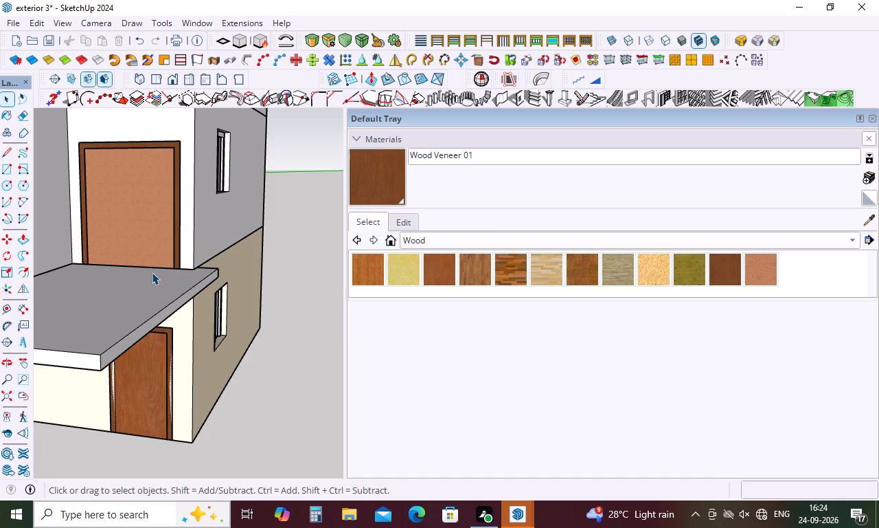
scroll(361, 271, up, 4)
scroll(251, 309, down, 9)
middle_drag(251, 310, 204, 344)
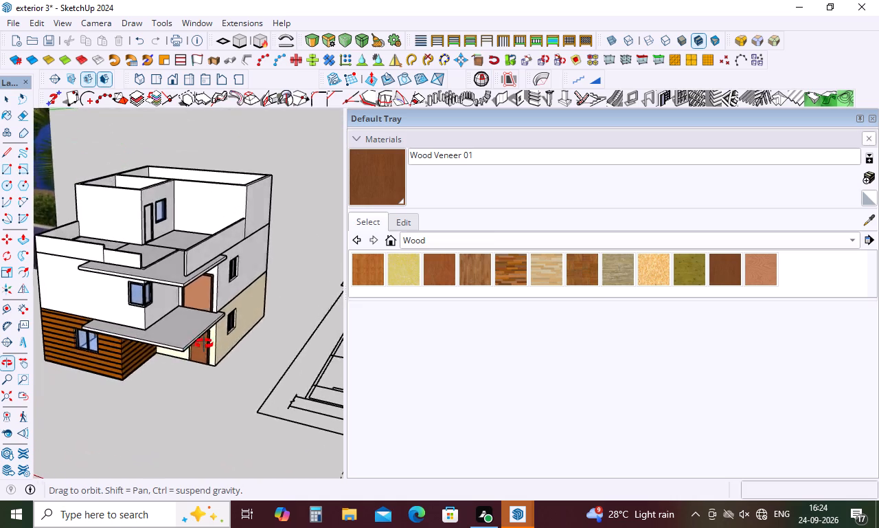
middle_drag(204, 344, 115, 313)
scroll(260, 291, down, 4)
middle_drag(216, 290, 194, 327)
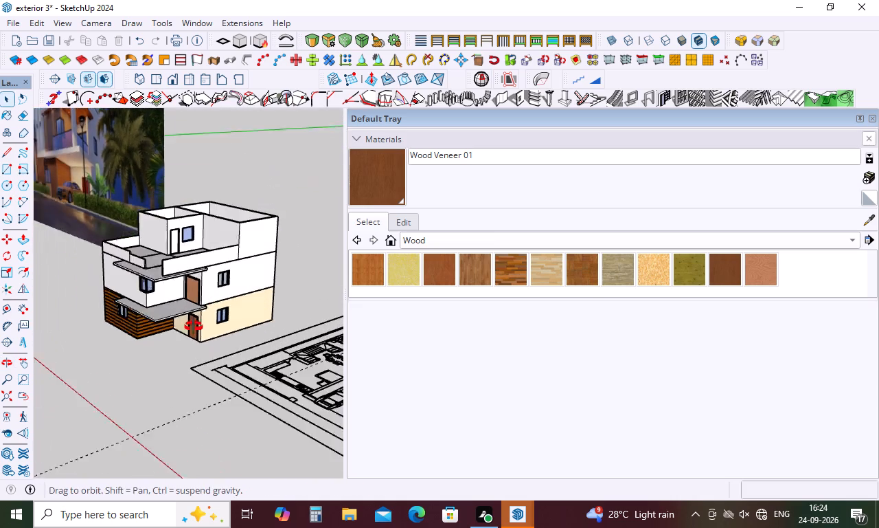
middle_drag(194, 327, 137, 285)
Open the ground-floor side wall window for editing and paint its frame with Wood Veneer 01.
scroll(231, 314, up, 18)
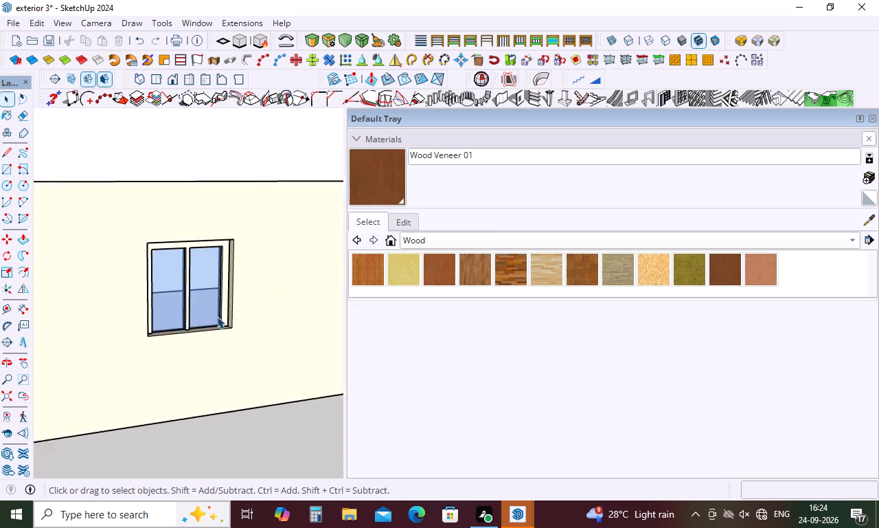
scroll(217, 316, up, 2)
triple_click(227, 293)
double_click(227, 293)
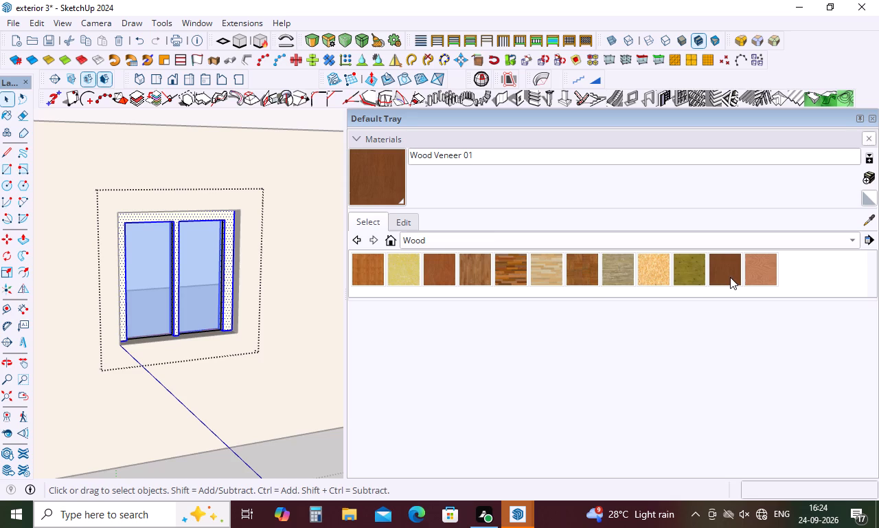
scroll(118, 343, down, 9)
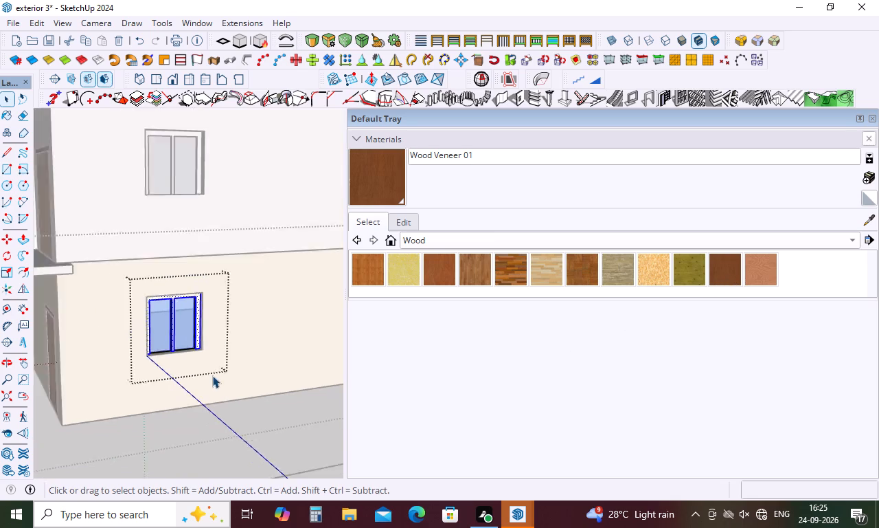
scroll(212, 375, down, 20)
middle_drag(124, 270, 212, 287)
scroll(167, 270, up, 10)
scroll(112, 232, up, 4)
scroll(111, 232, down, 20)
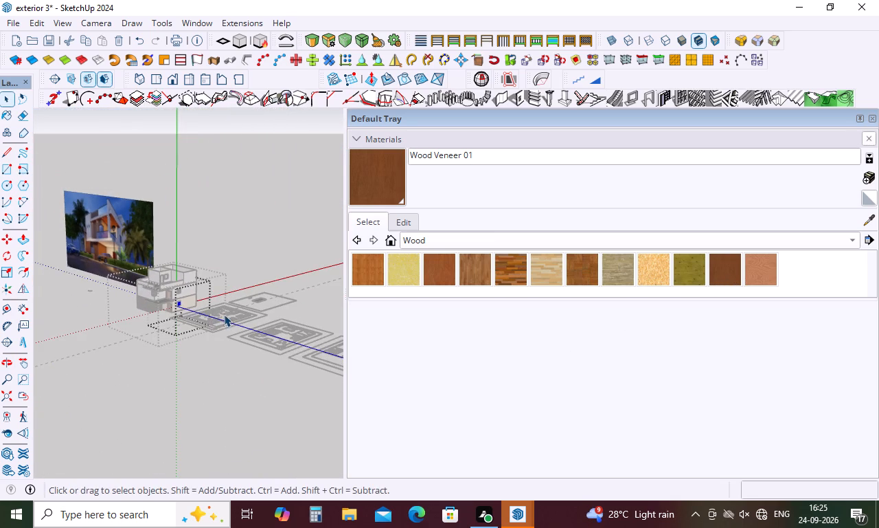
middle_drag(226, 307, 154, 300)
scroll(166, 300, up, 16)
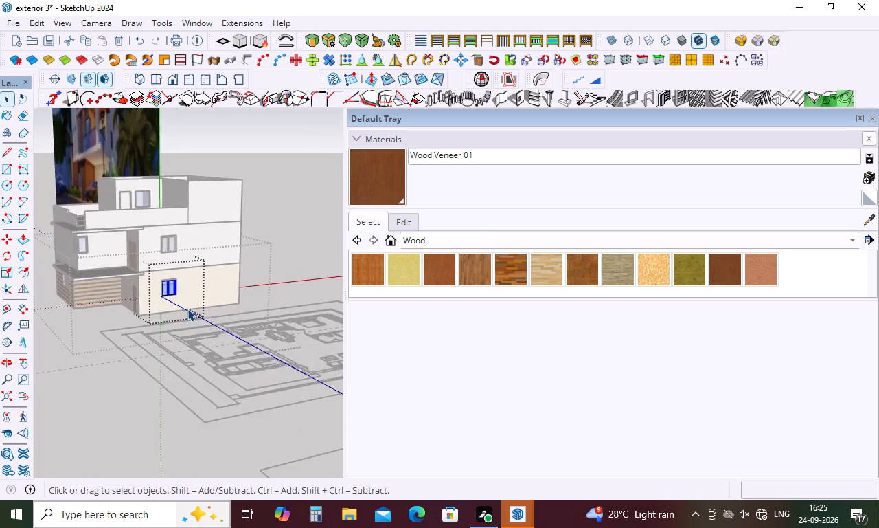
scroll(182, 305, up, 5)
scroll(368, 316, up, 1)
click(731, 272)
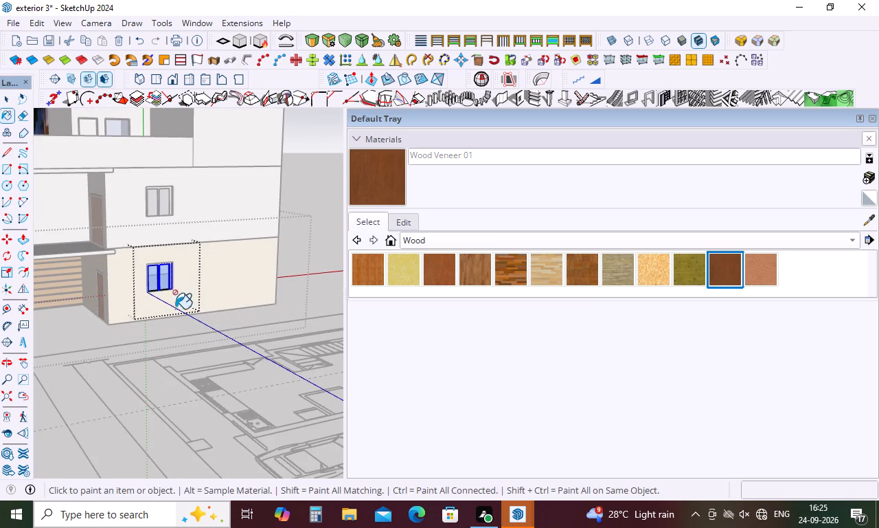
scroll(166, 290, up, 18)
click(185, 255)
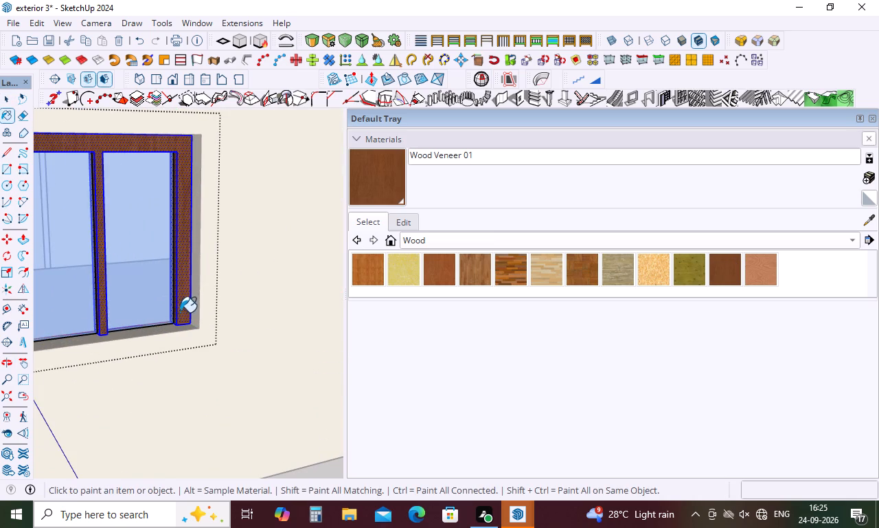
scroll(181, 311, down, 12)
key(space)
click(186, 384)
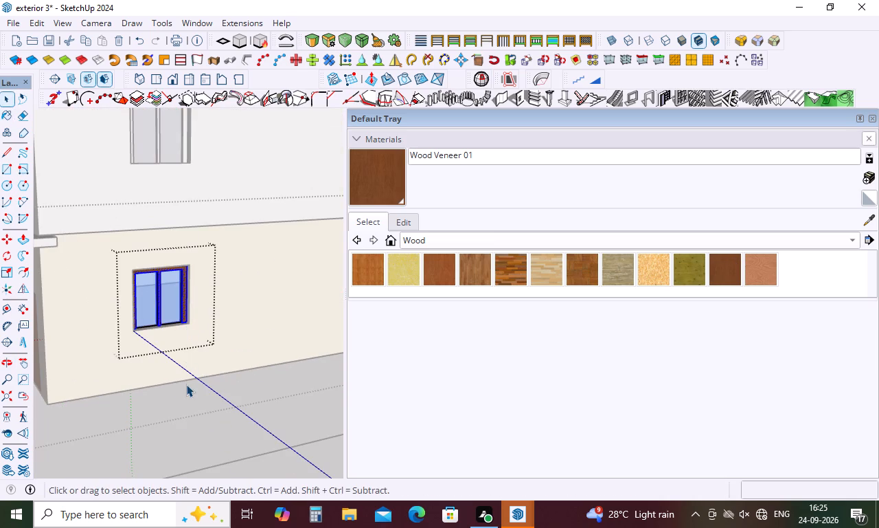
Open the first-floor side wall window for editing, paint its frame with Wood Veneer 01, and close the open groups.
scroll(166, 266, down, 5)
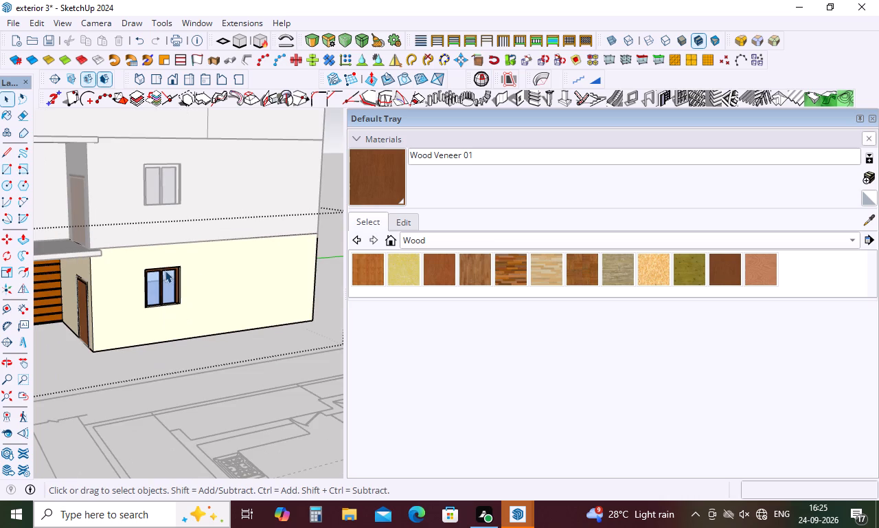
scroll(165, 270, down, 4)
scroll(161, 191, up, 5)
click(179, 214)
double_click(179, 214)
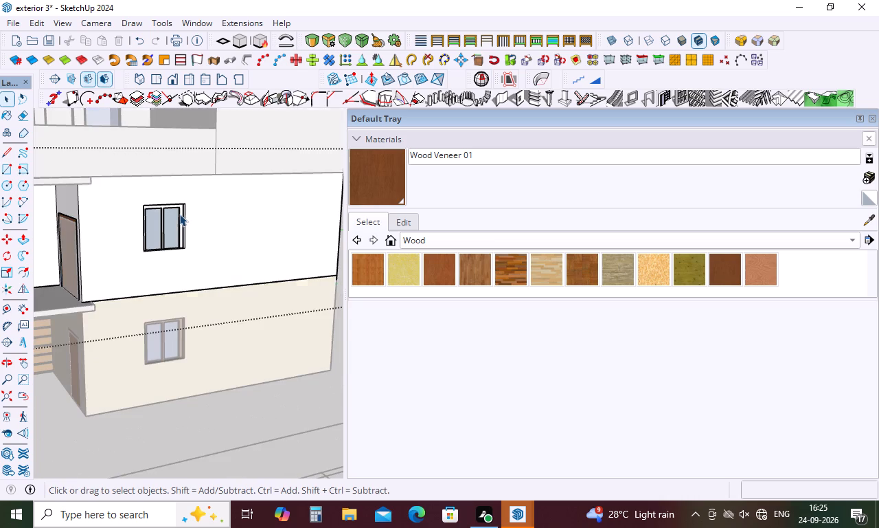
click(179, 214)
click(179, 214)
scroll(180, 213, up, 6)
click(183, 214)
double_click(182, 219)
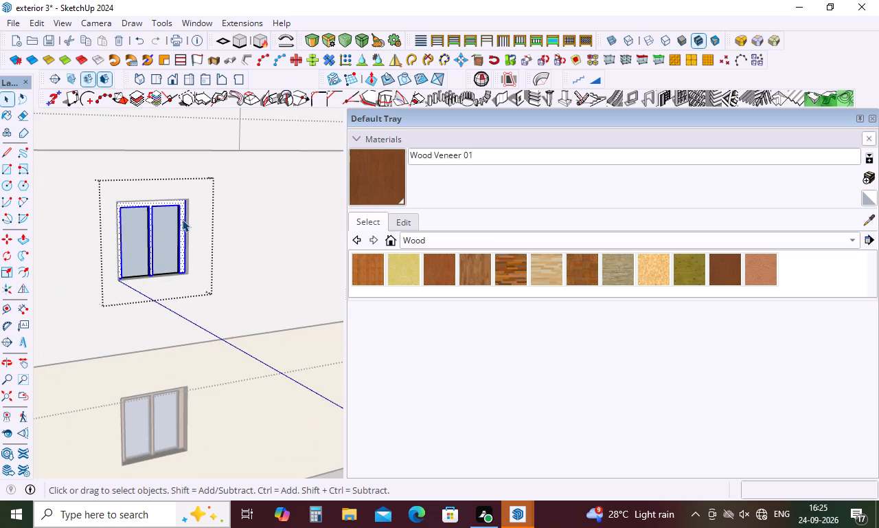
click(717, 277)
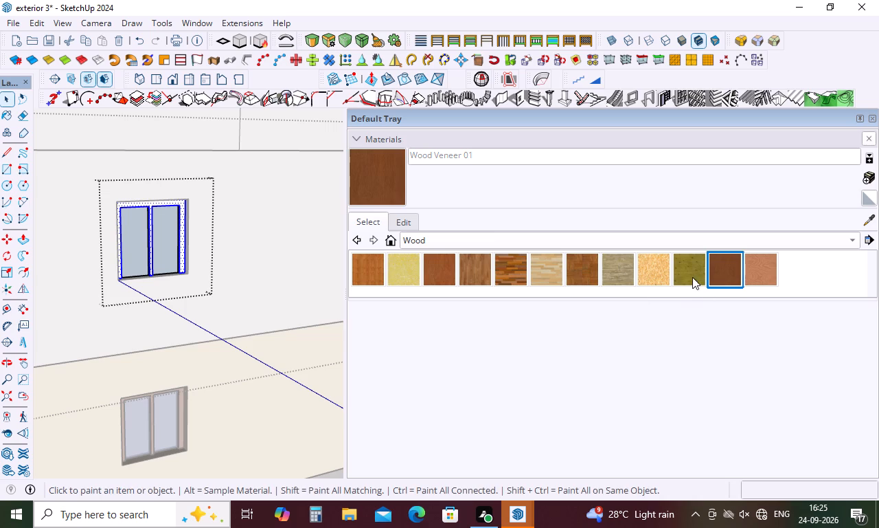
scroll(179, 222, up, 4)
click(185, 218)
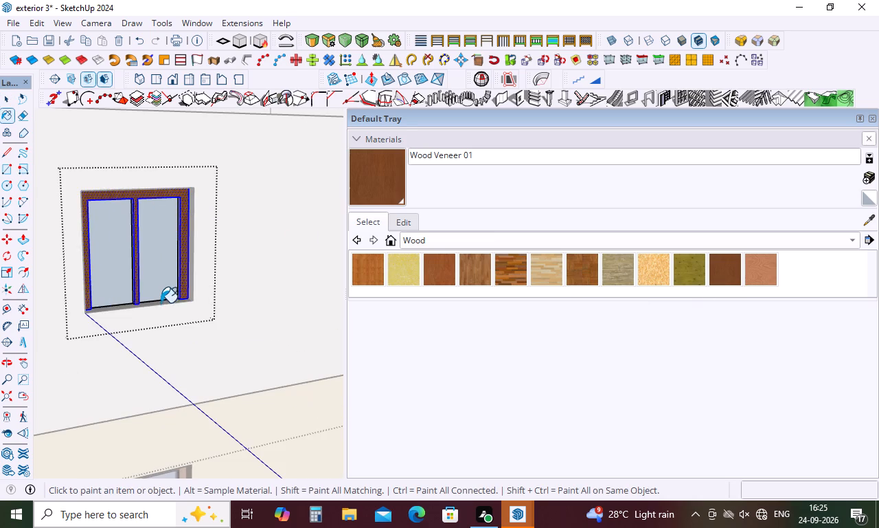
scroll(161, 302, down, 16)
key(space)
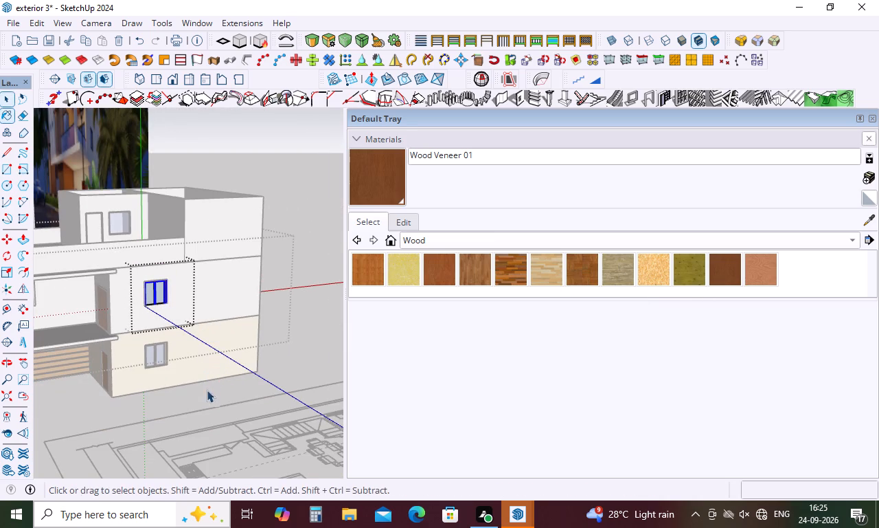
click(202, 409)
scroll(208, 386, down, 10)
middle_drag(207, 386, 264, 363)
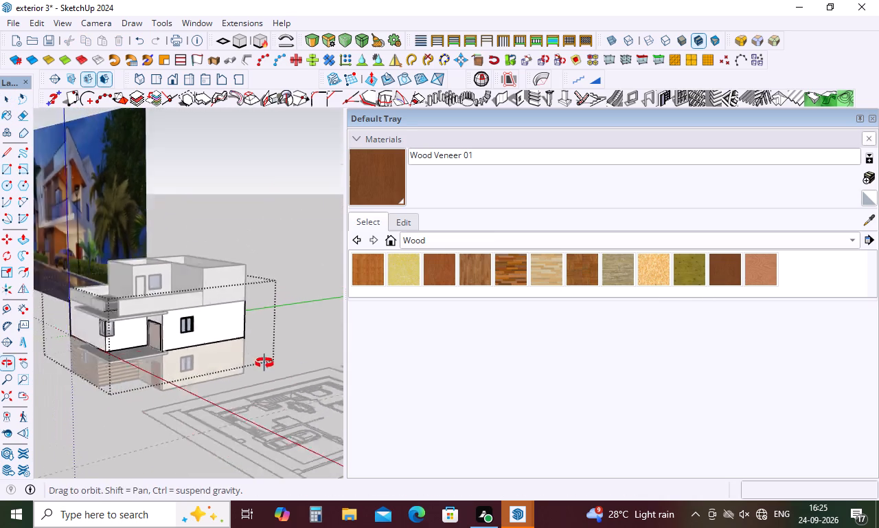
middle_drag(264, 363, 305, 346)
scroll(95, 296, up, 5)
scroll(152, 357, up, 15)
scroll(162, 329, down, 16)
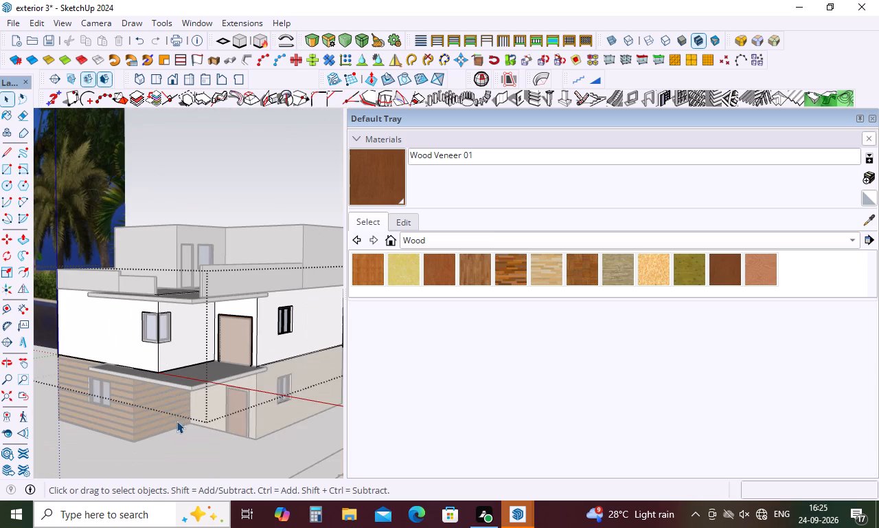
click(179, 446)
Open the roof terrace room's window, paint its inner and outer frame faces with Wood Veneer 01, and close the open groups.
scroll(197, 255, up, 2)
middle_drag(199, 253, 159, 360)
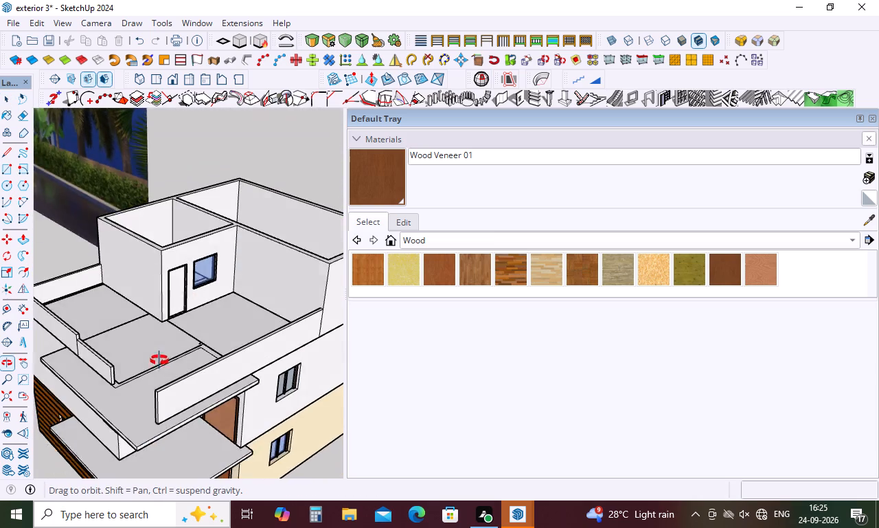
middle_drag(159, 360, 159, 361)
scroll(189, 299, up, 16)
triple_click(214, 276)
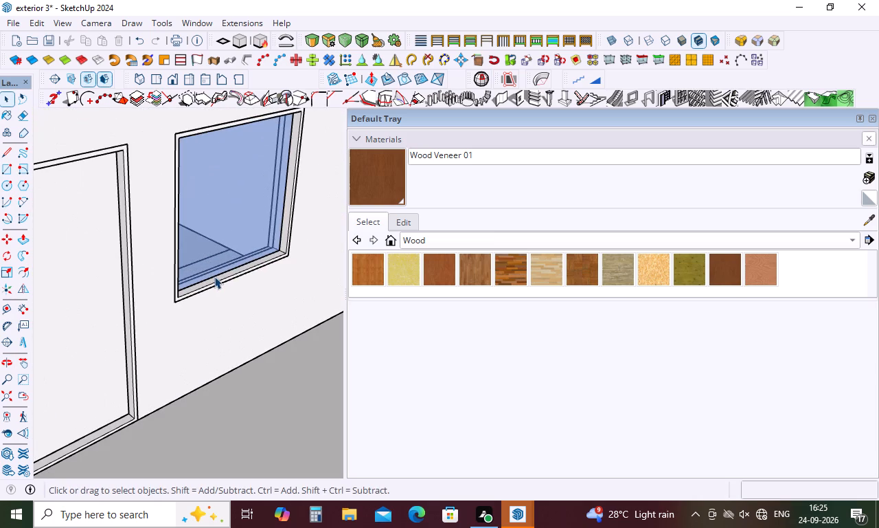
double_click(214, 278)
click(214, 278)
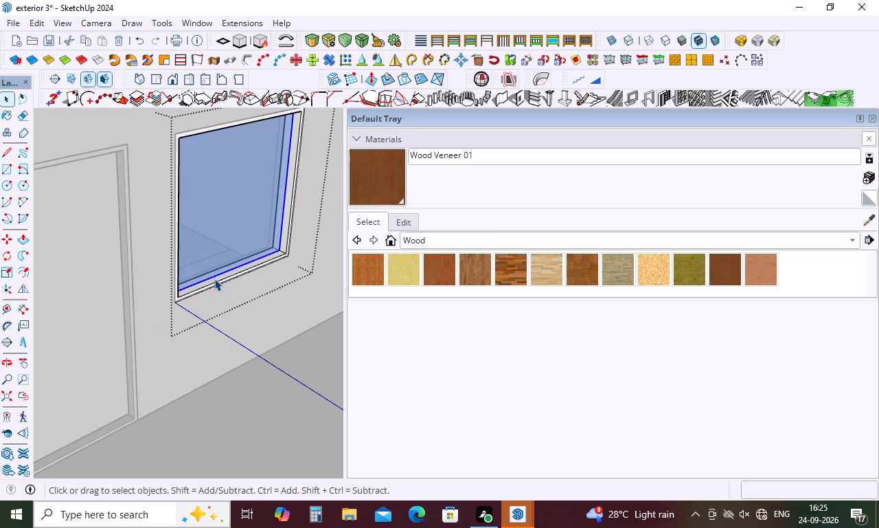
click(214, 278)
click(214, 279)
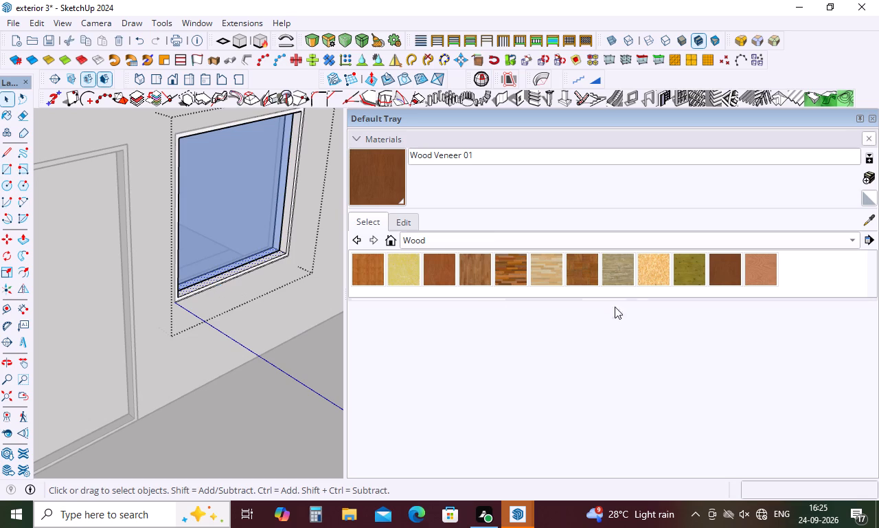
click(722, 276)
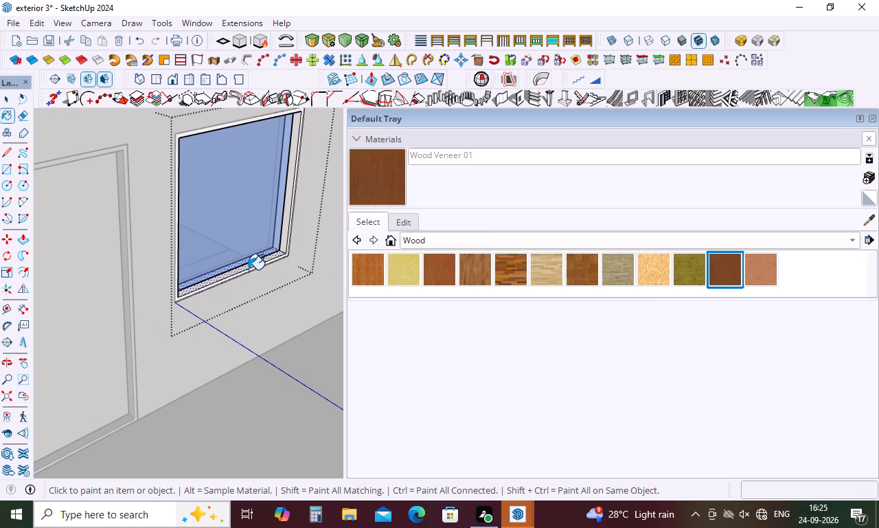
click(251, 265)
scroll(254, 275, up, 7)
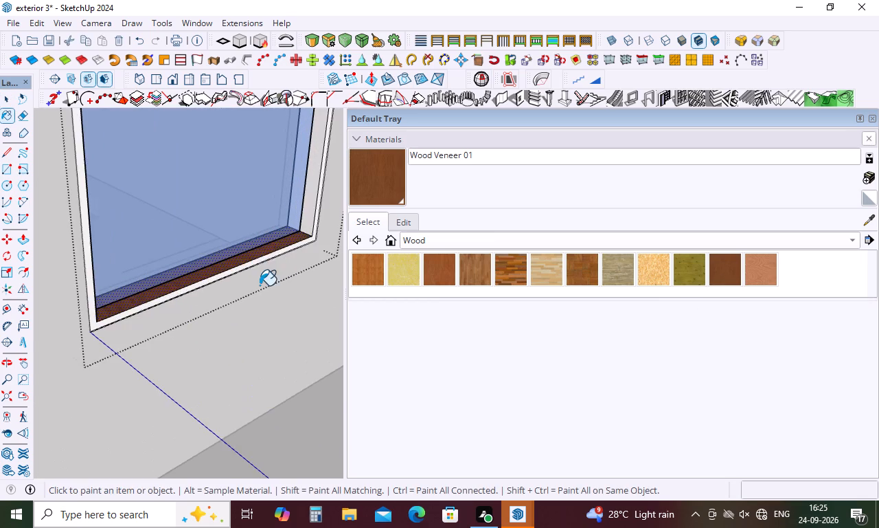
scroll(260, 285, up, 3)
click(252, 256)
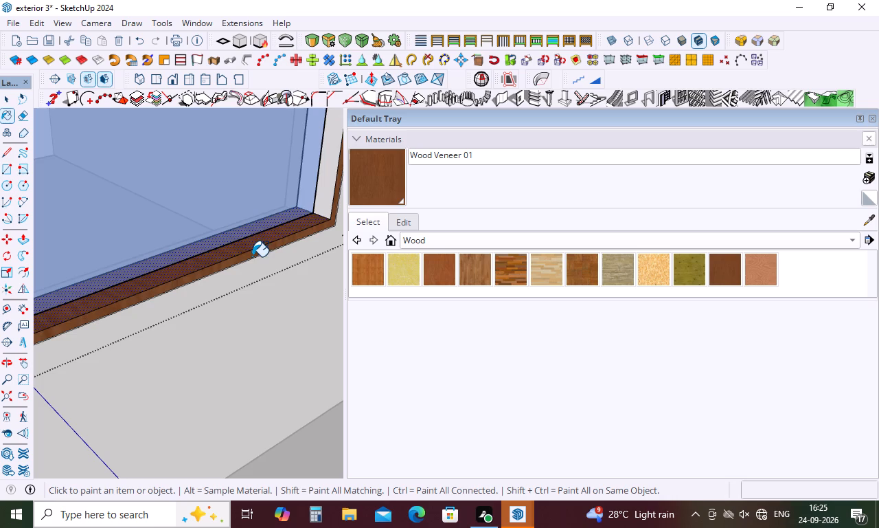
scroll(242, 267, down, 4)
click(299, 209)
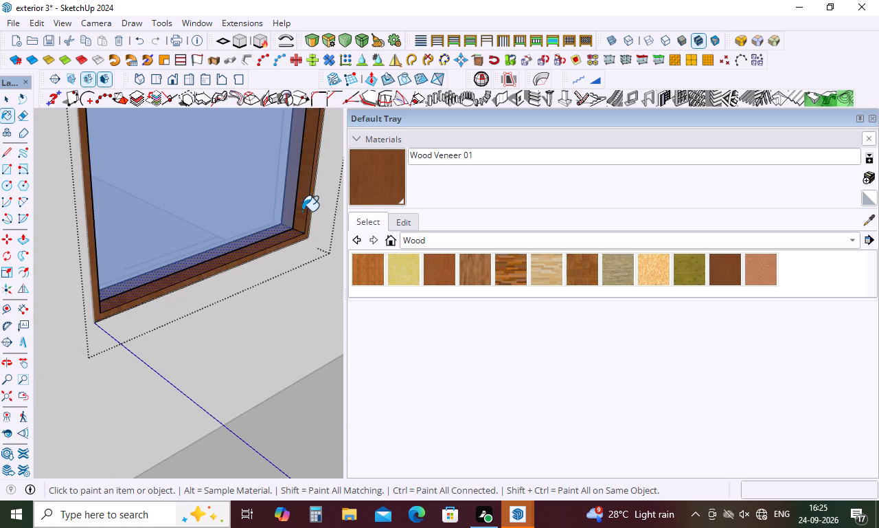
scroll(263, 260, down, 5)
middle_drag(258, 265, 112, 144)
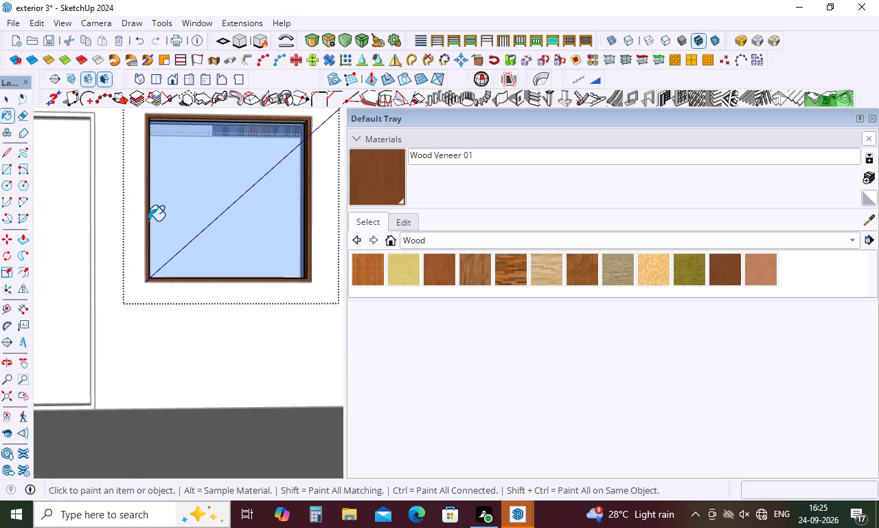
scroll(148, 221, down, 5)
scroll(162, 280, down, 19)
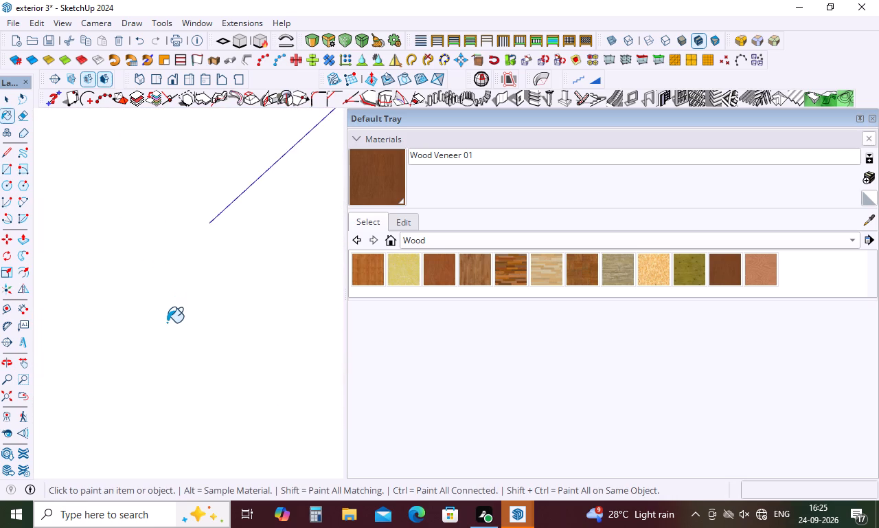
scroll(167, 322, down, 20)
scroll(167, 322, down, 17)
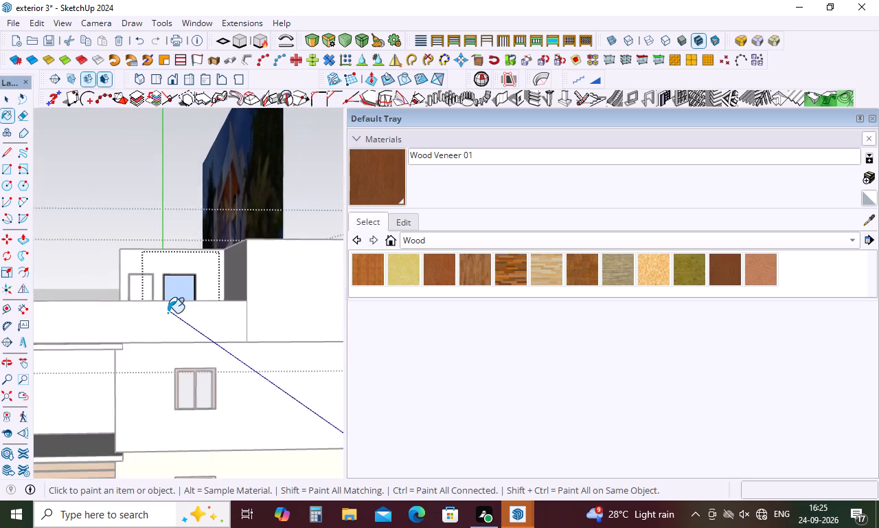
scroll(168, 313, down, 10)
key(space)
click(205, 432)
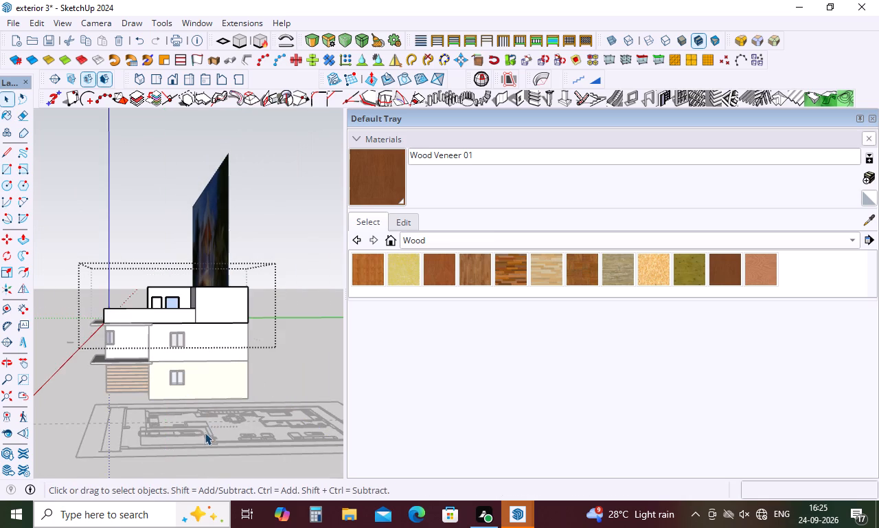
scroll(198, 408, down, 5)
middle_drag(190, 400, 434, 402)
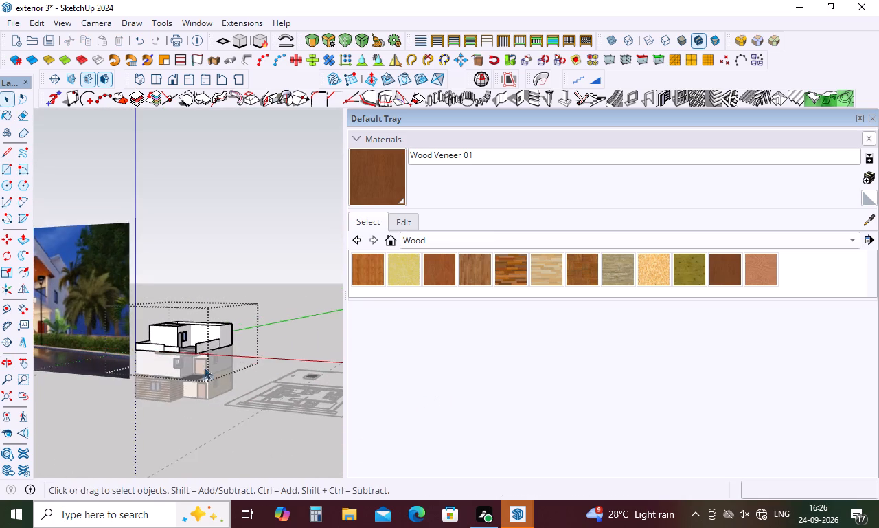
scroll(172, 360, up, 15)
click(226, 464)
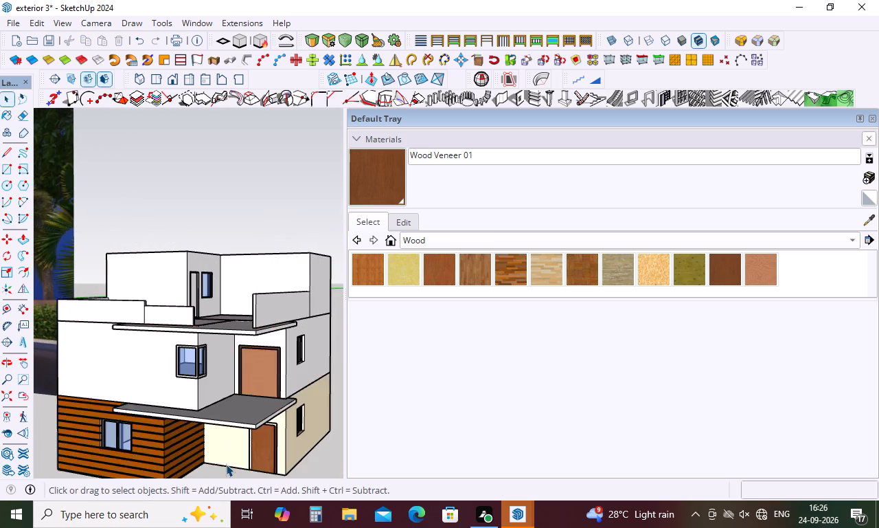
Paint the front frame of the first-floor corner window with Wood Veneer 01 and leave its group.
scroll(172, 362, up, 11)
triple_click(182, 371)
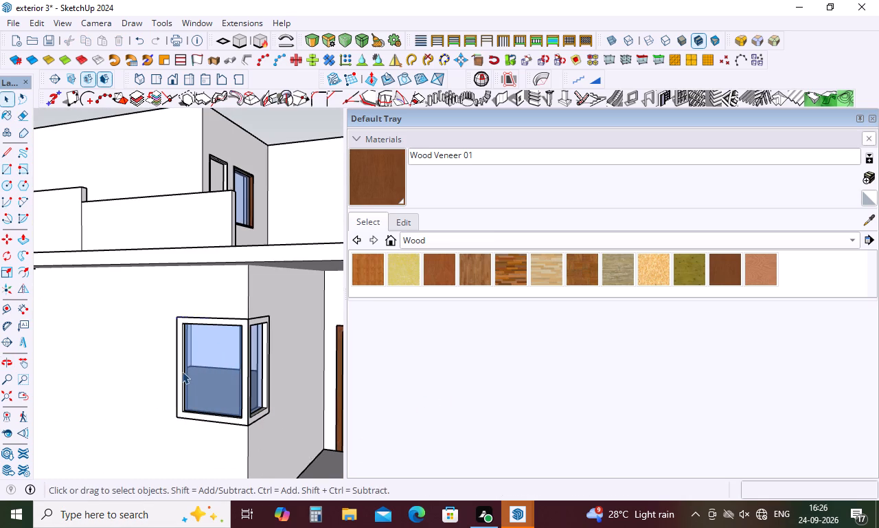
click(181, 371)
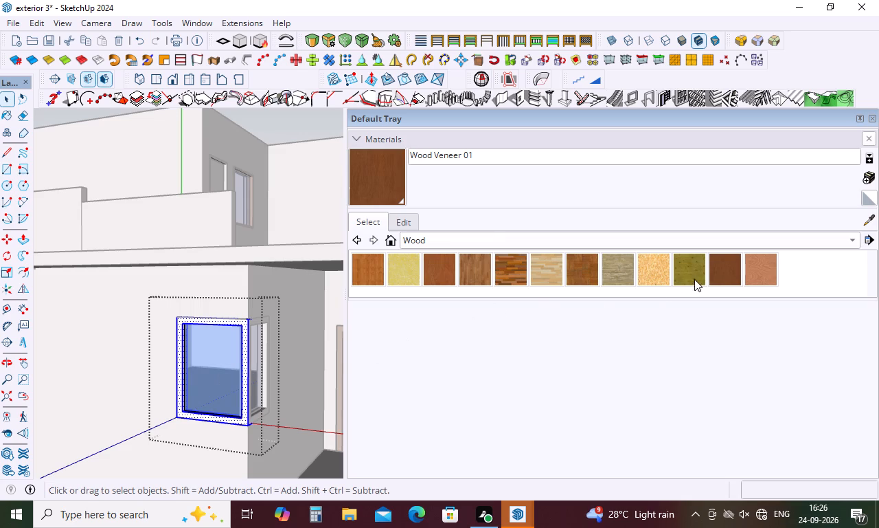
click(718, 267)
click(179, 382)
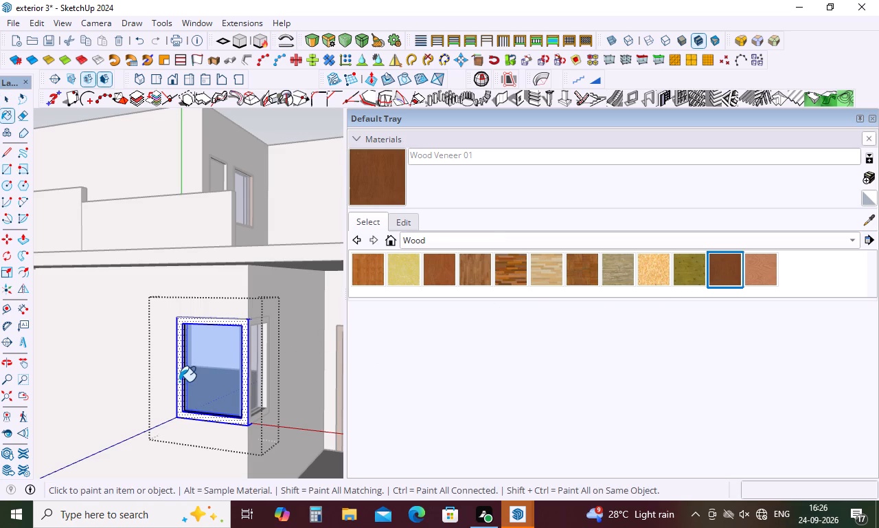
key(space)
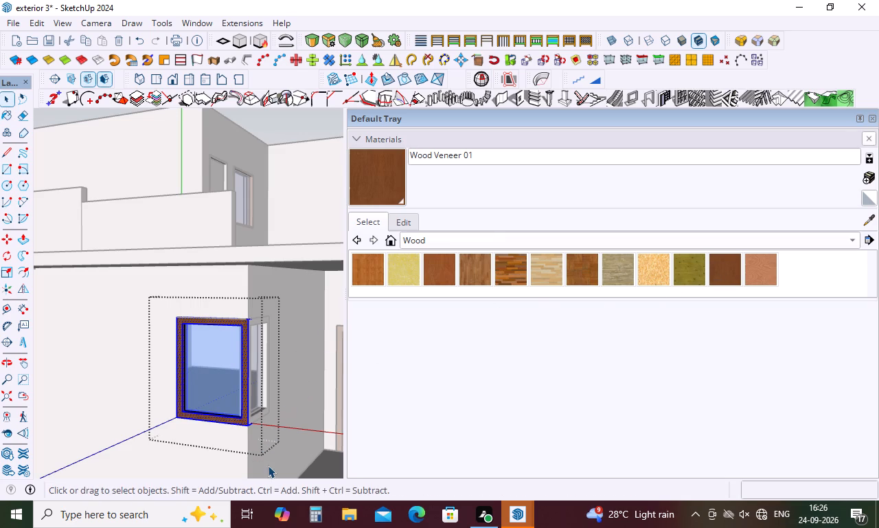
click(268, 465)
Open the return side of the first-floor corner window, paint its frame with Wood Veneer 01, and leave its group.
scroll(267, 401, up, 5)
double_click(256, 421)
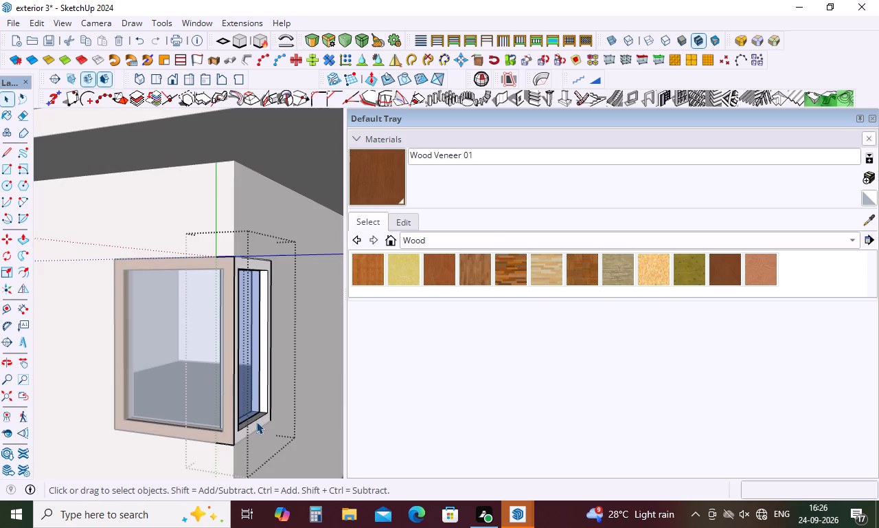
click(256, 421)
click(730, 276)
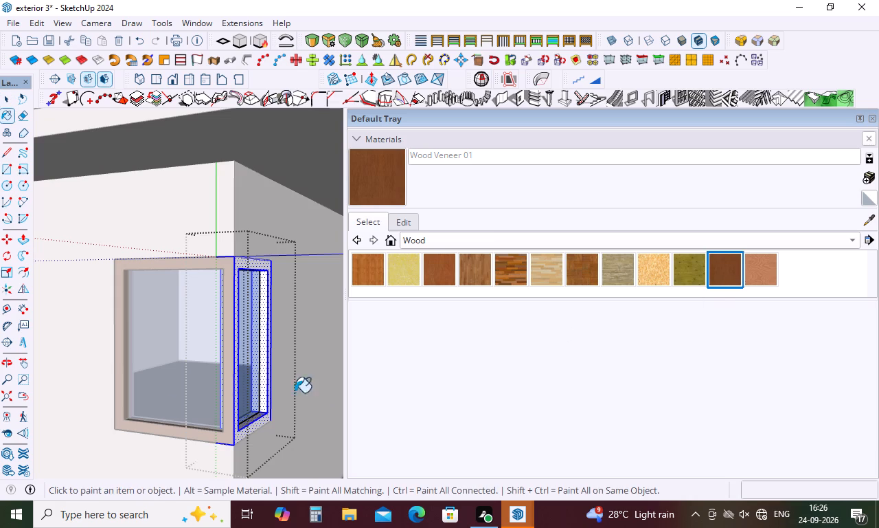
click(239, 436)
scroll(138, 334, down, 5)
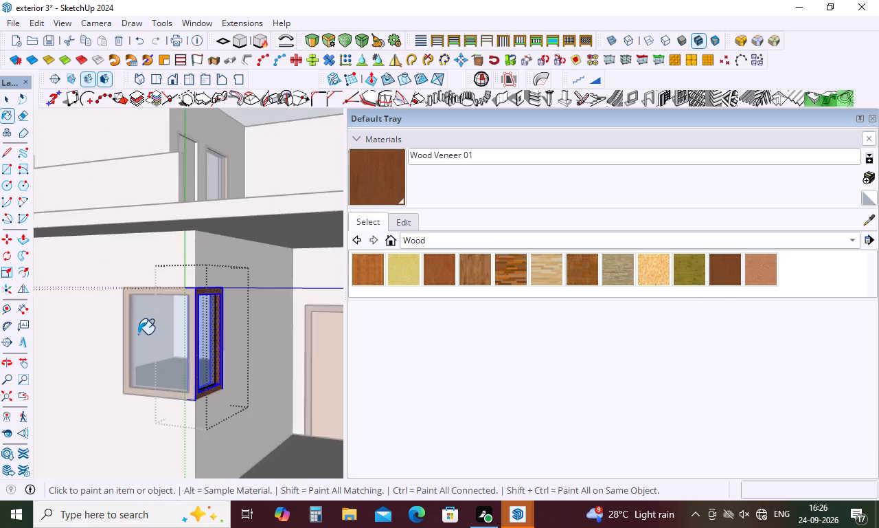
scroll(138, 334, down, 5)
key(space)
click(247, 434)
Open the ground-floor window in the wood-sided front wall, paint its frame with Wood Veneer 01, and leave the window group.
scroll(229, 352, down, 5)
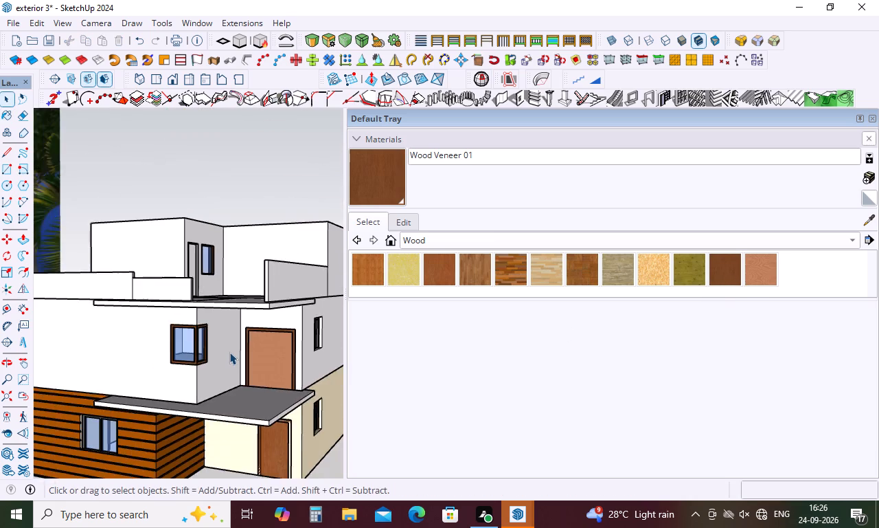
scroll(229, 352, down, 5)
middle_drag(104, 450, 170, 444)
scroll(173, 424, up, 11)
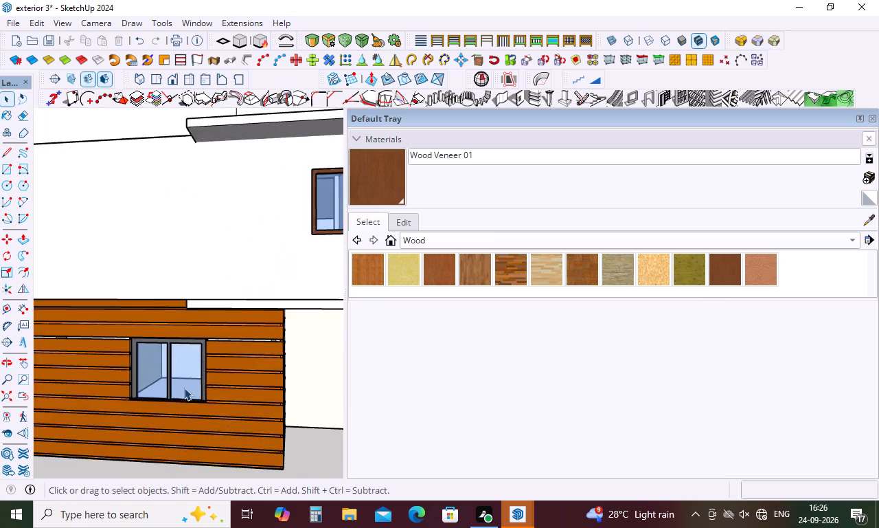
scroll(184, 388, up, 5)
double_click(161, 376)
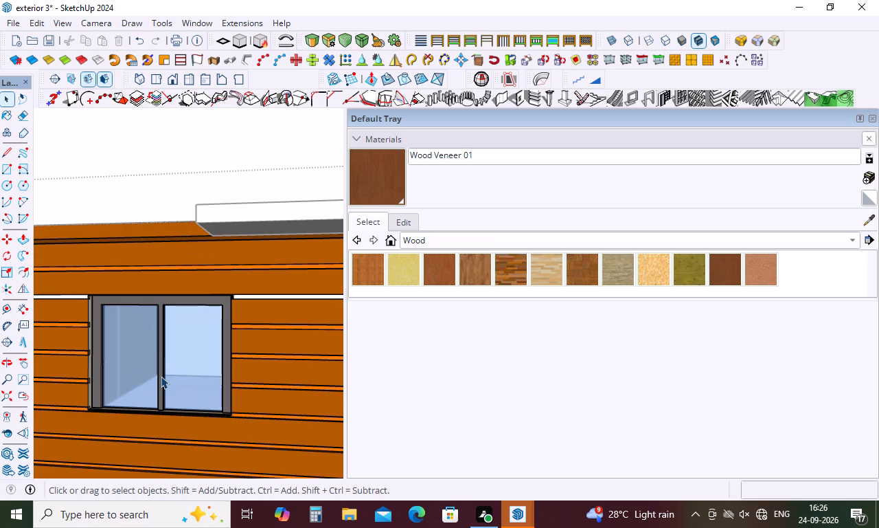
triple_click(161, 376)
click(726, 262)
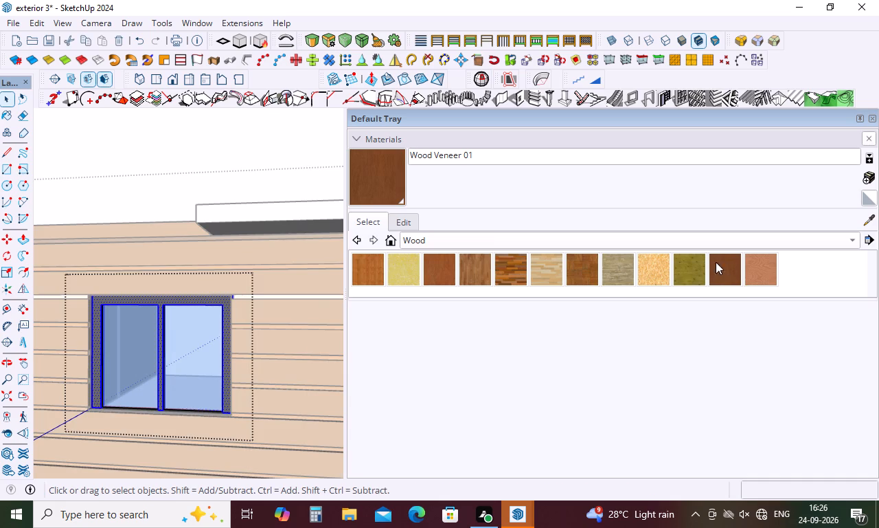
click(160, 346)
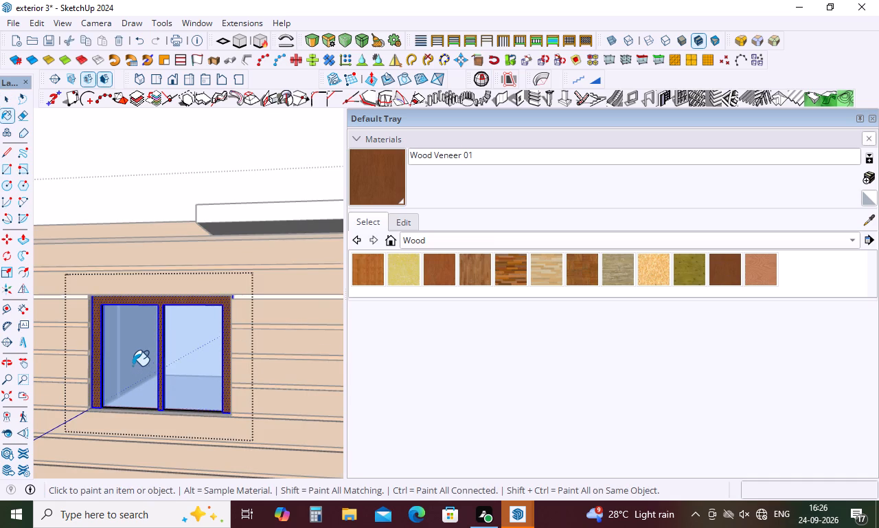
scroll(133, 366, down, 10)
key(space)
click(191, 467)
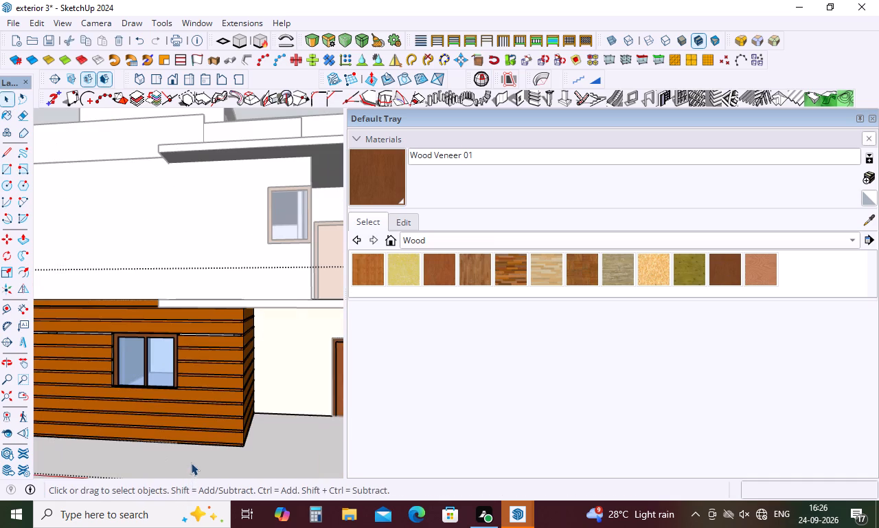
Undo the last two operations on the ground-floor window in the wood-sided wall and leave the open groups.
scroll(126, 318, down, 4)
scroll(127, 331, up, 9)
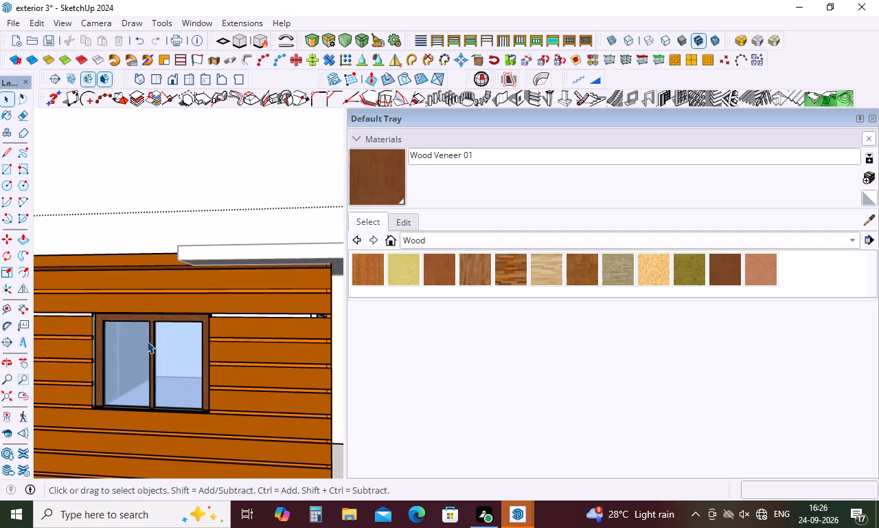
key(ctrl+z)
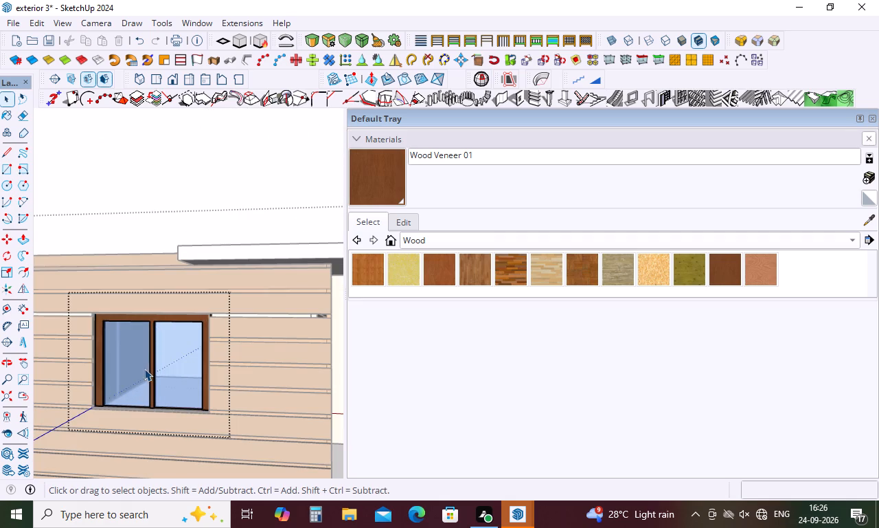
key(ctrl+z)
scroll(133, 371, down, 12)
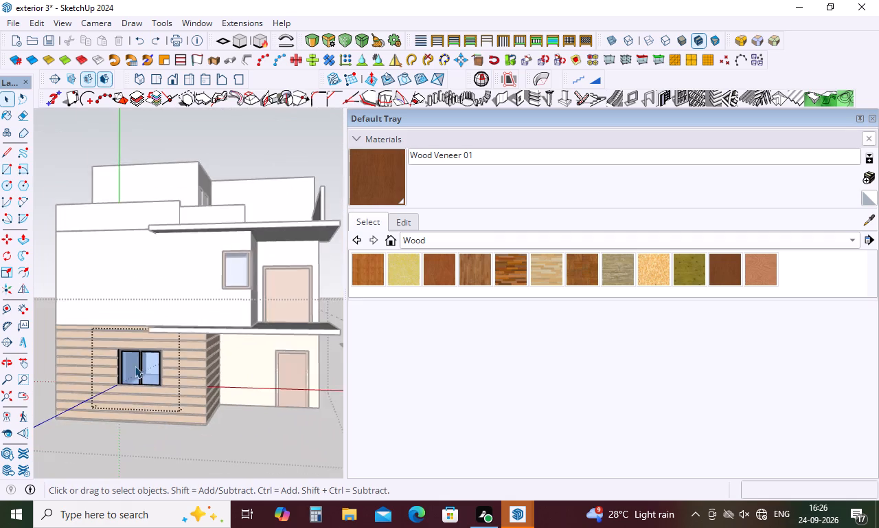
scroll(135, 366, down, 4)
click(244, 436)
scroll(253, 373, down, 4)
click(254, 417)
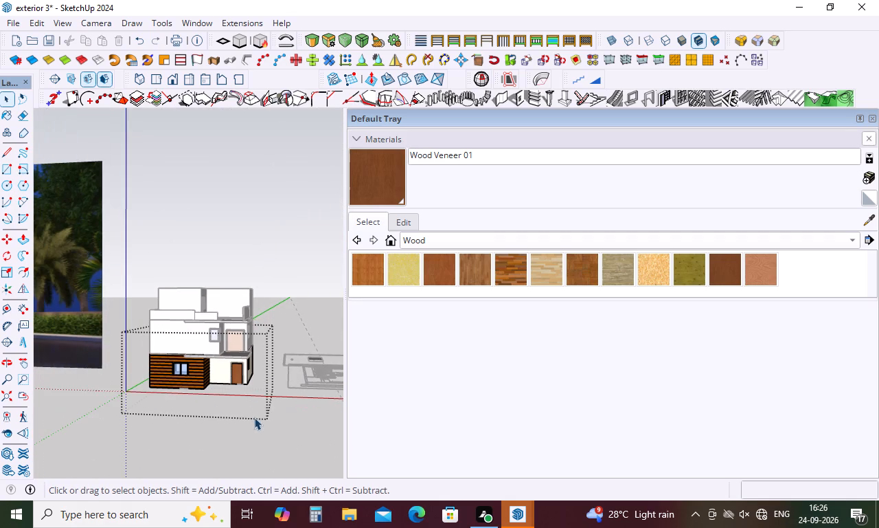
click(247, 451)
Paint the first-floor walls and the roof-level parapet and terrace room with Color D01 from the Colors collection.
scroll(232, 358, down, 9)
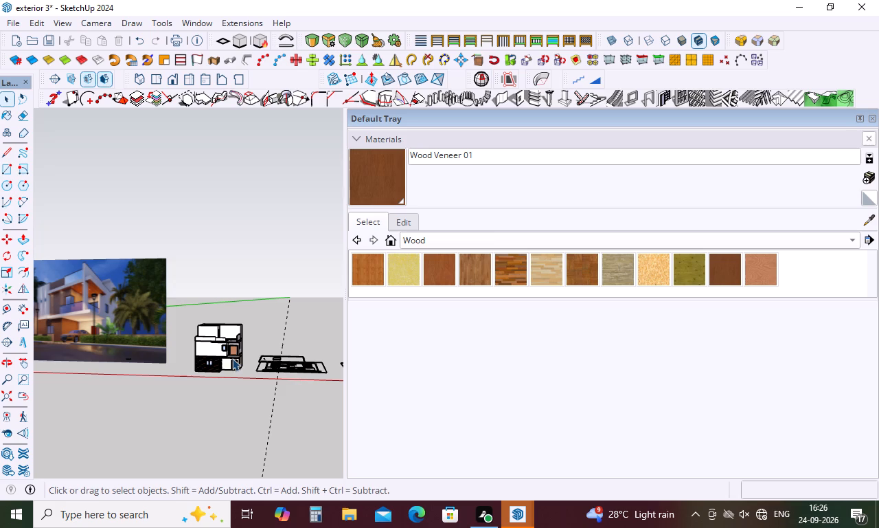
scroll(200, 338, up, 4)
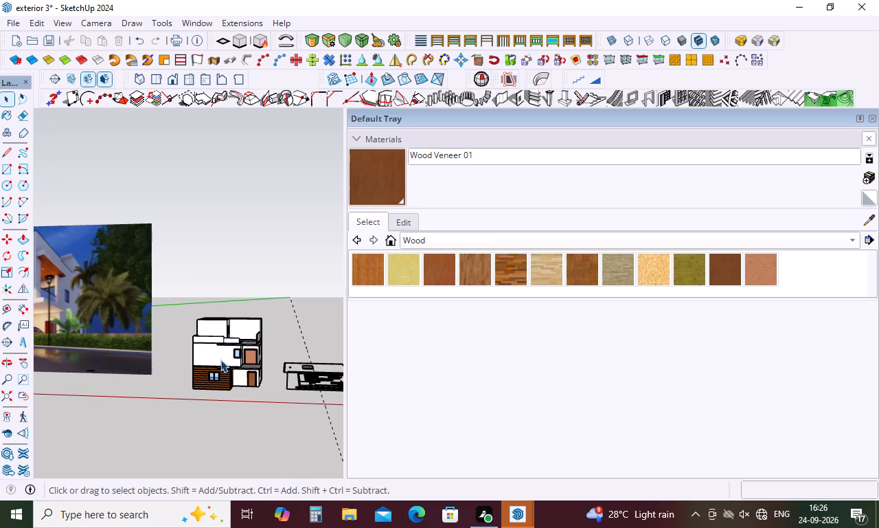
scroll(225, 353, down, 4)
scroll(221, 333, up, 2)
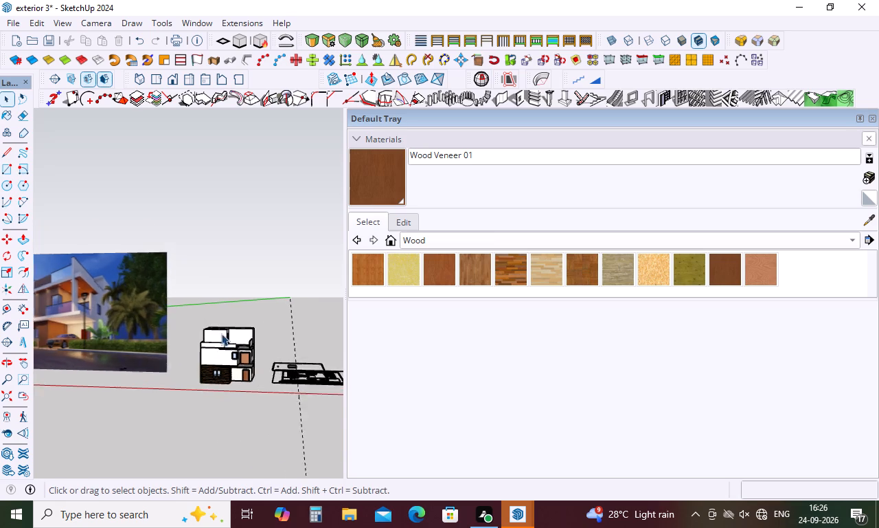
scroll(221, 333, up, 3)
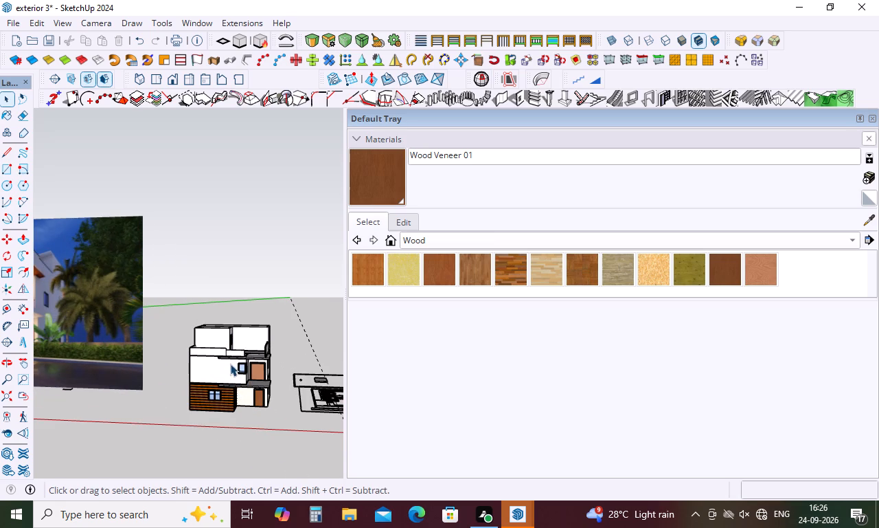
click(229, 367)
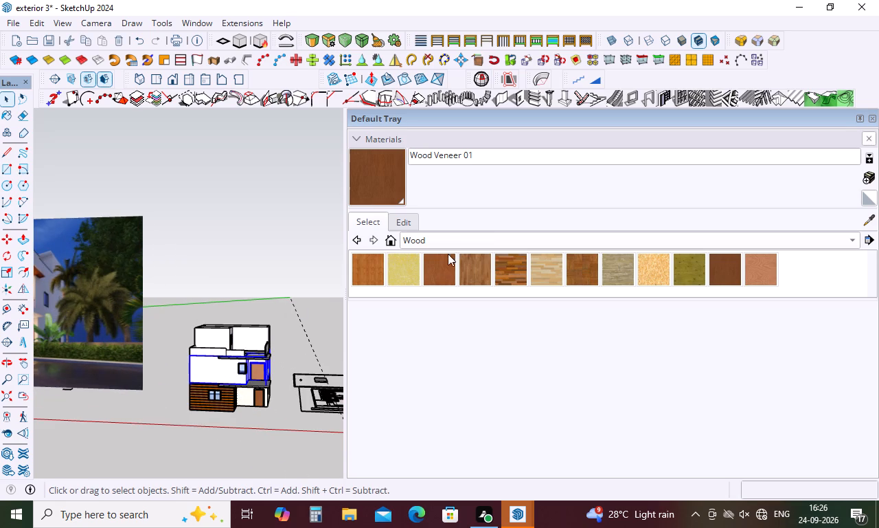
click(518, 241)
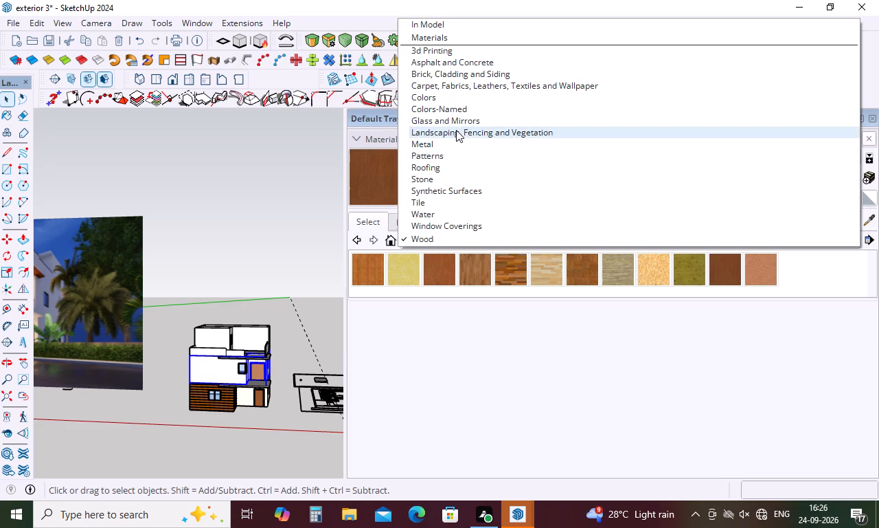
click(445, 96)
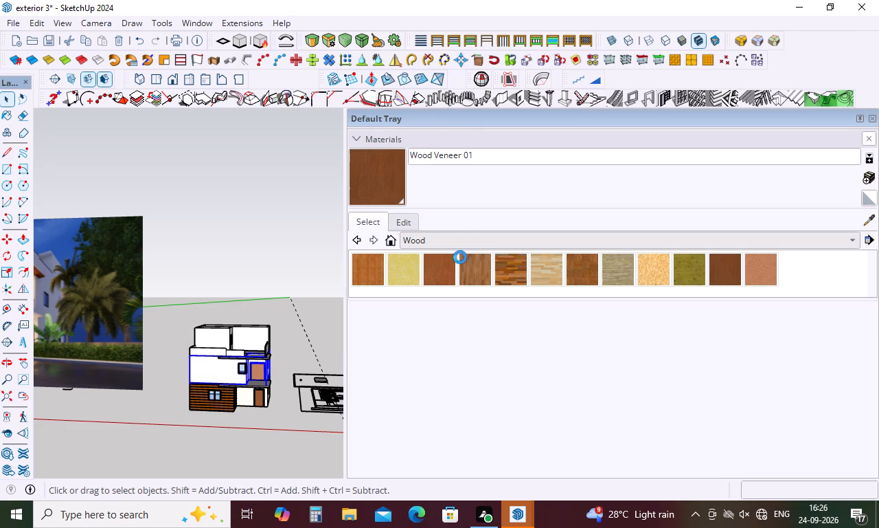
scroll(564, 250, down, 1)
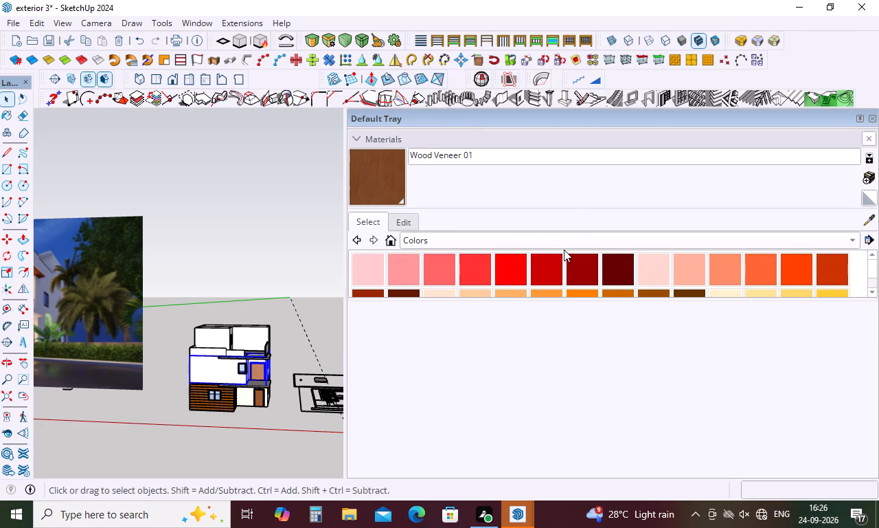
scroll(564, 250, down, 1)
click(732, 291)
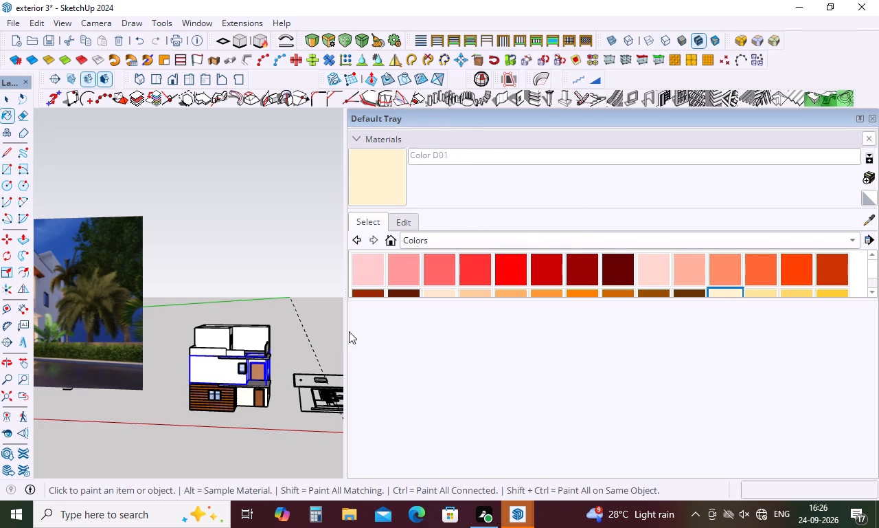
scroll(204, 378, up, 9)
click(224, 361)
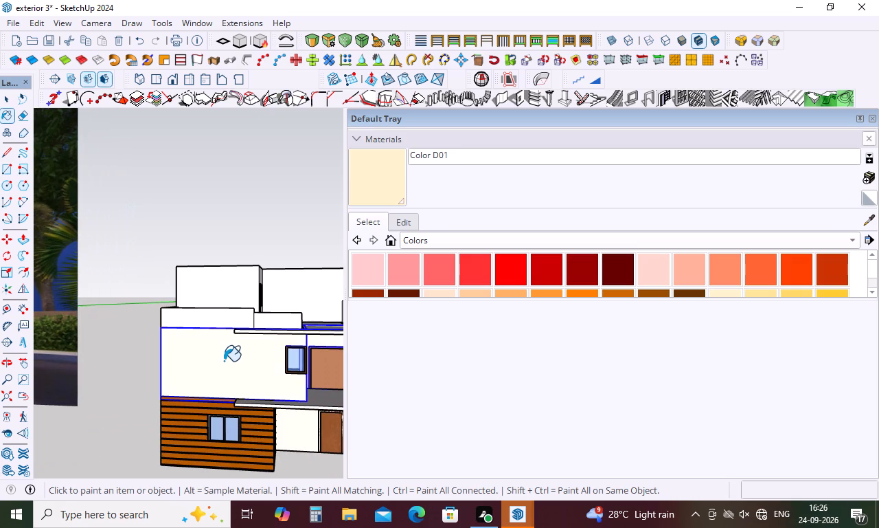
click(233, 316)
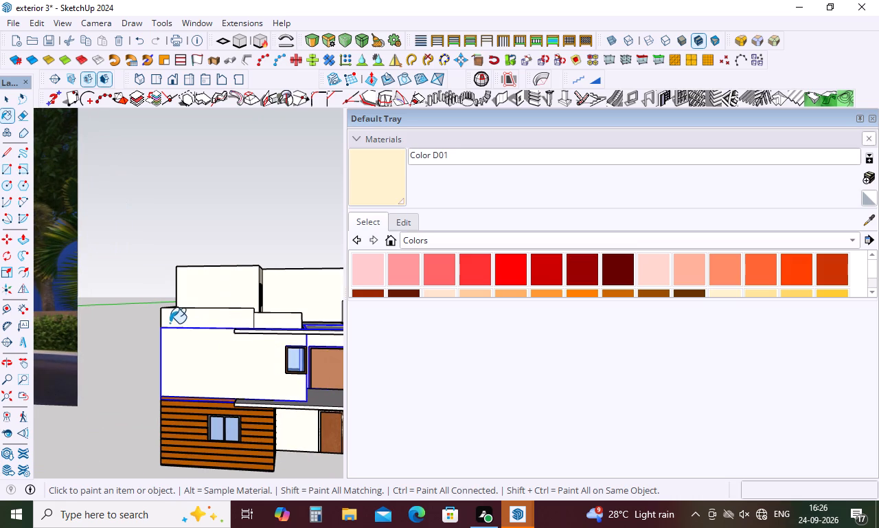
Paint the projecting slabs above the ground floor and above the first floor with Color D01, and clear the selection.
scroll(170, 318, down, 8)
scroll(255, 358, up, 14)
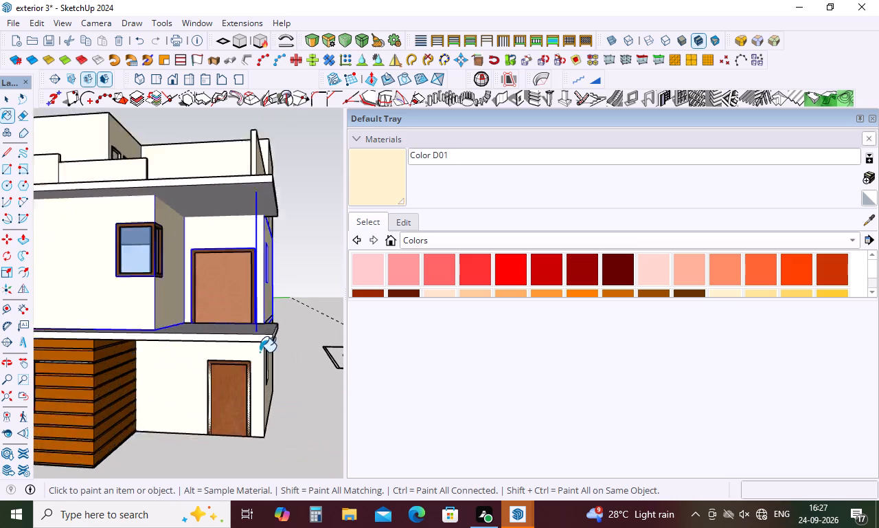
scroll(260, 352, up, 2)
click(268, 320)
scroll(260, 346, down, 5)
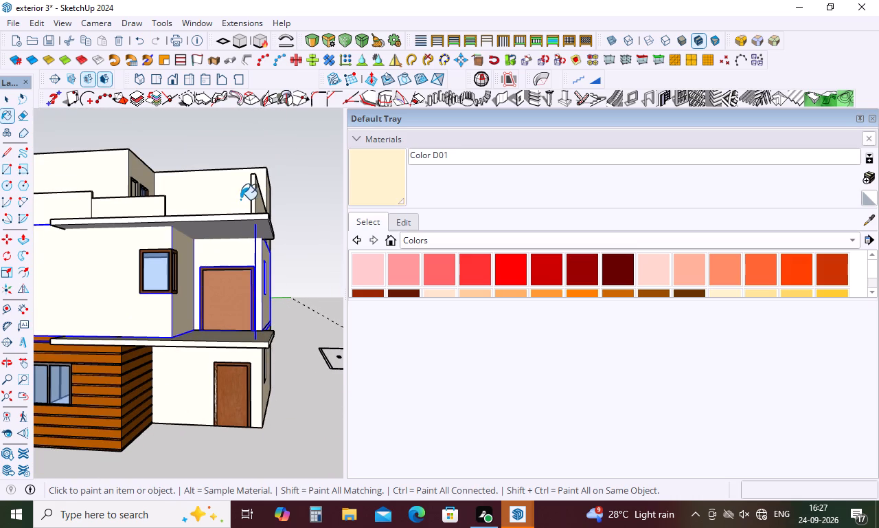
click(248, 216)
scroll(226, 244, down, 5)
middle_drag(261, 240, 166, 274)
key(space)
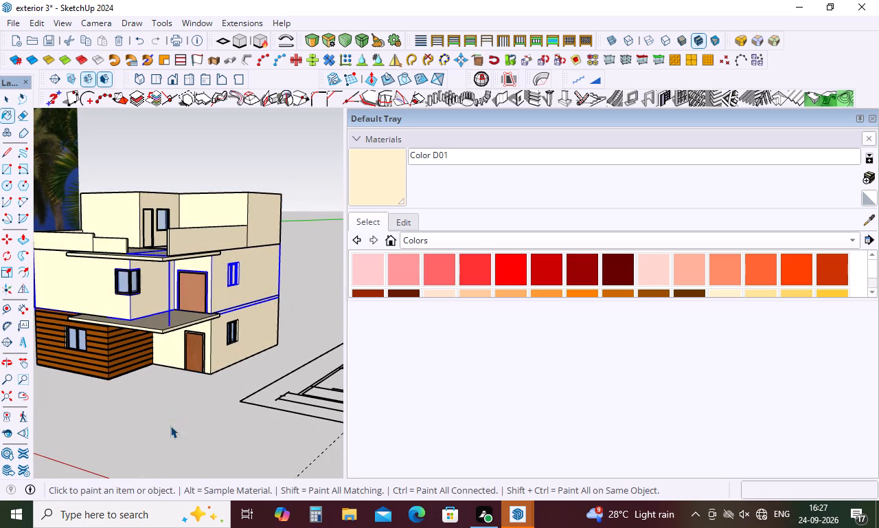
click(170, 428)
Compare the painted house with the reference picture.
scroll(190, 368, down, 4)
middle_drag(190, 368, 264, 357)
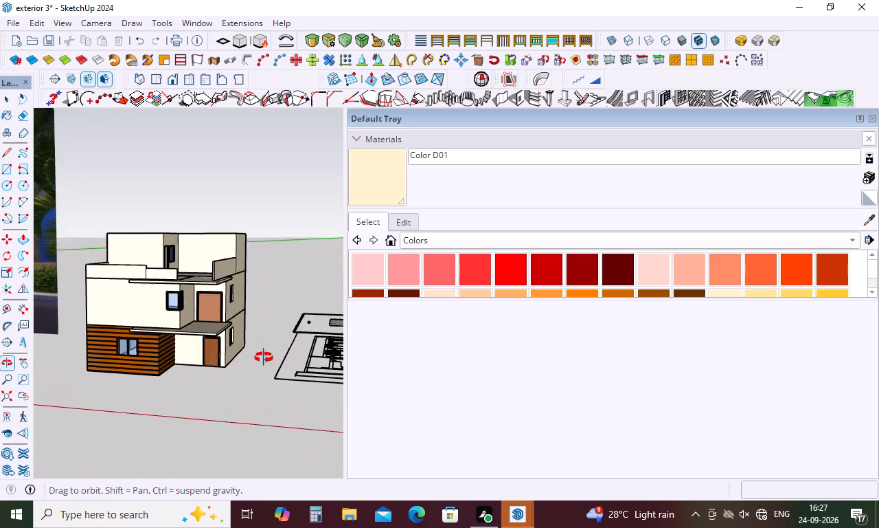
middle_drag(264, 357, 263, 360)
scroll(262, 328, down, 10)
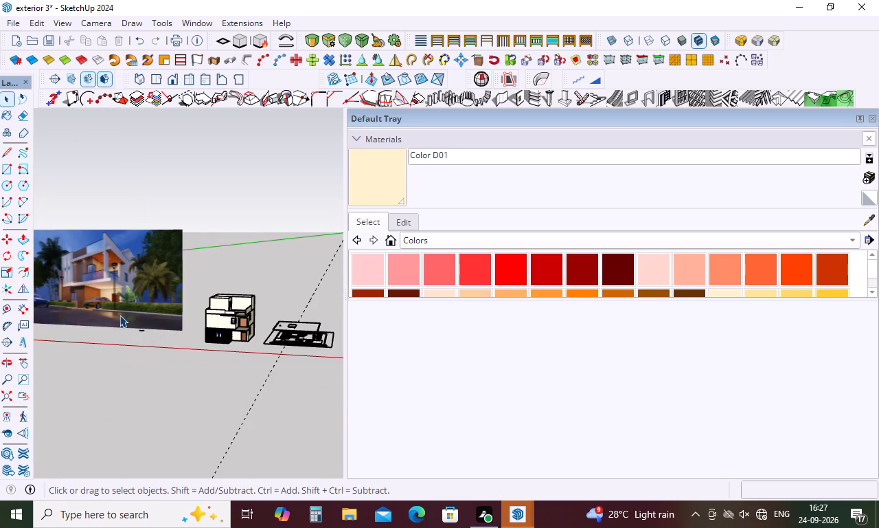
scroll(104, 278, up, 3)
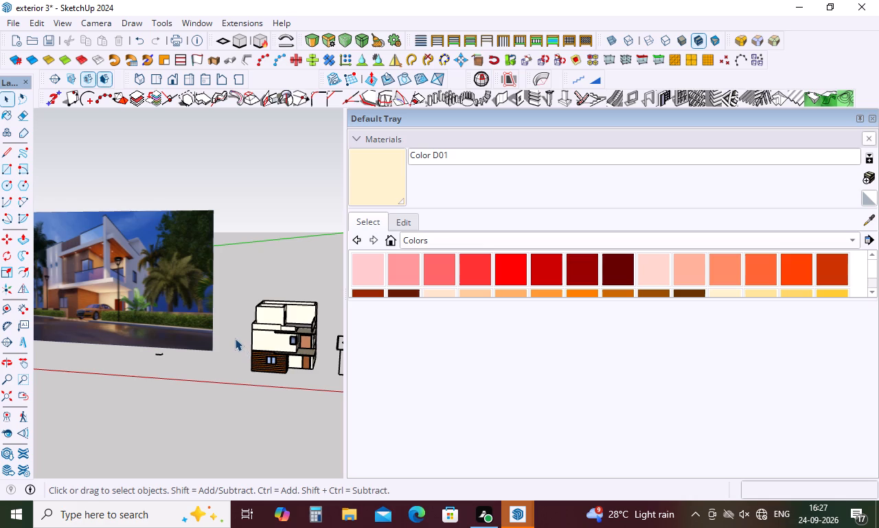
scroll(235, 338, down, 3)
Open the group of the projecting roof slab above the first floor for editing its underside.
middle_drag(303, 344, 282, 267)
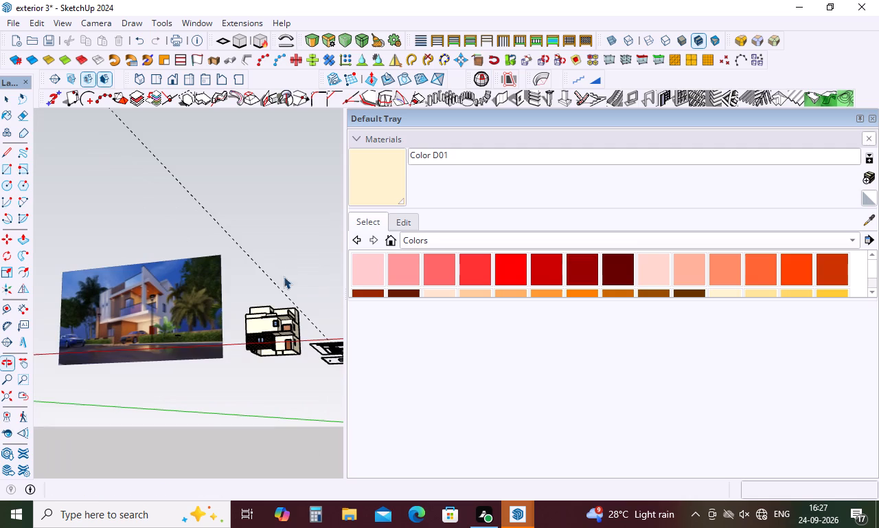
scroll(283, 325, up, 15)
click(296, 309)
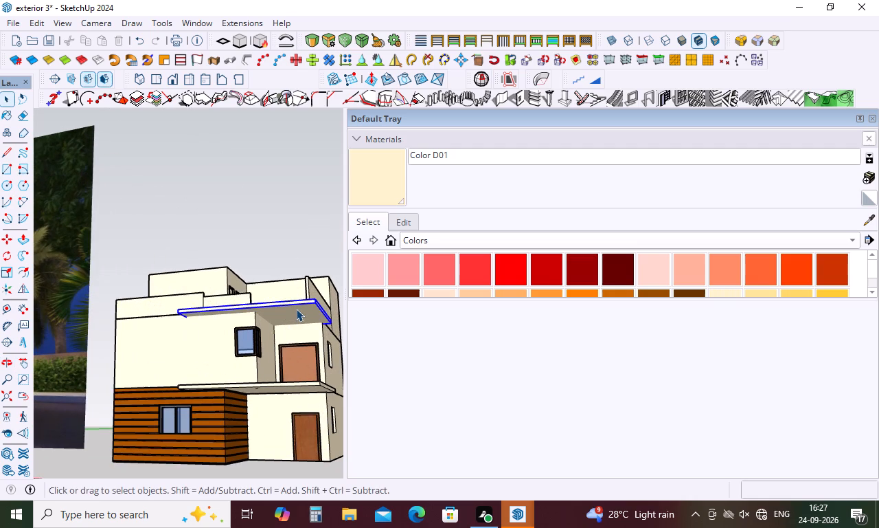
double_click(296, 309)
scroll(296, 308, up, 9)
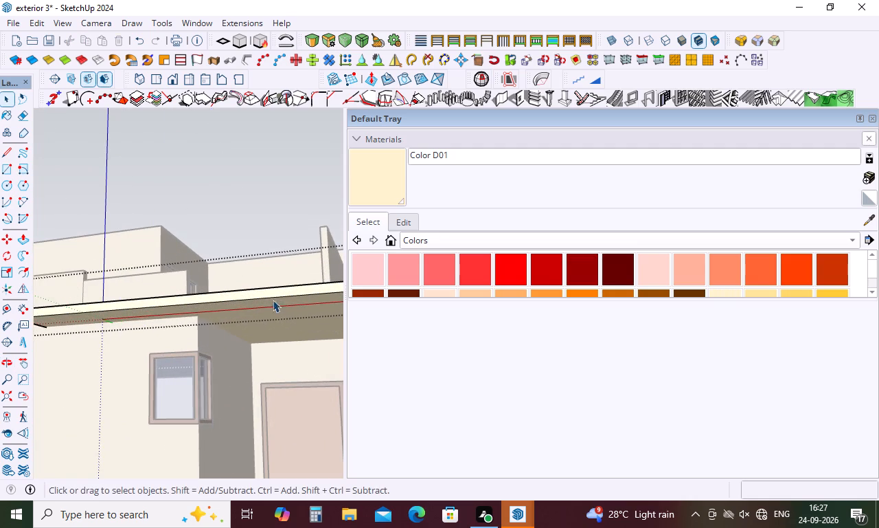
scroll(265, 289, down, 10)
middle_drag(295, 317, 279, 279)
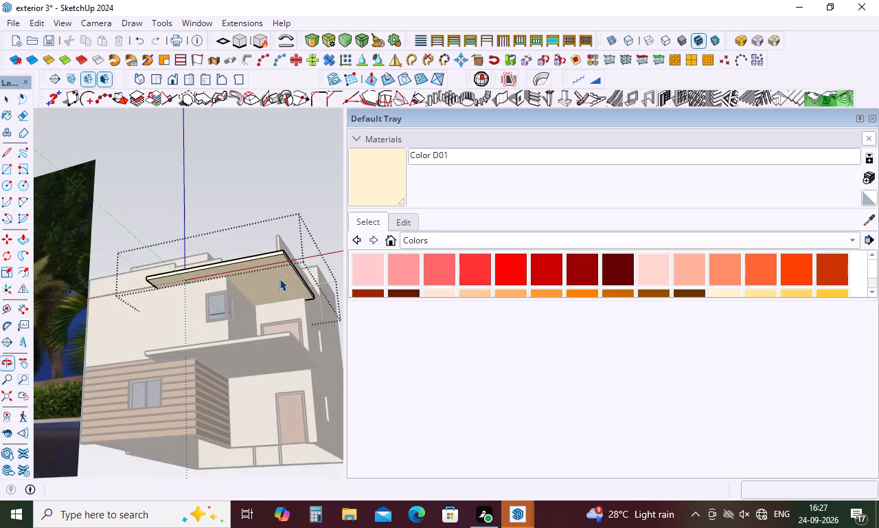
scroll(277, 261, up, 4)
scroll(267, 262, down, 17)
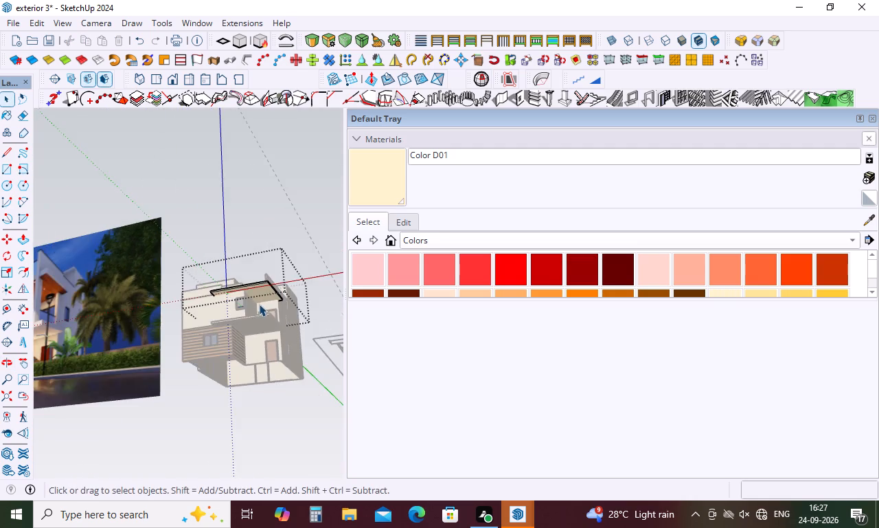
scroll(259, 304, down, 2)
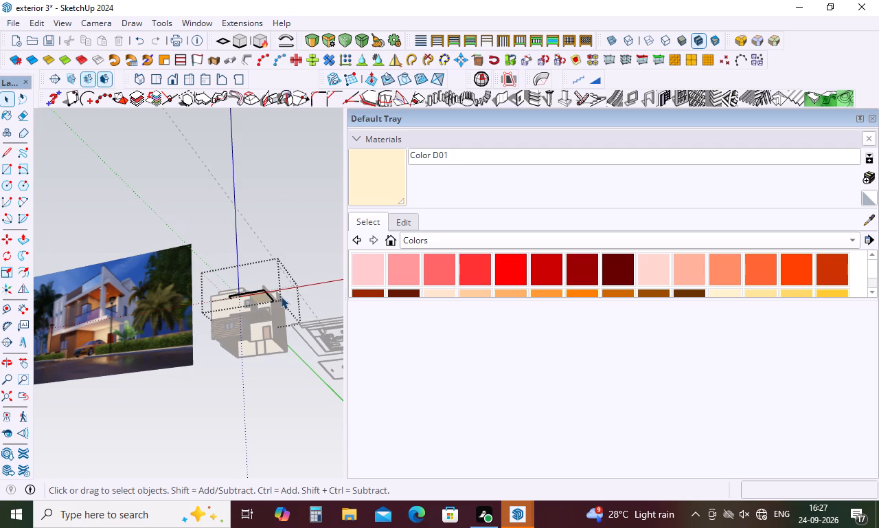
scroll(275, 294, up, 16)
middle_drag(227, 315, 224, 302)
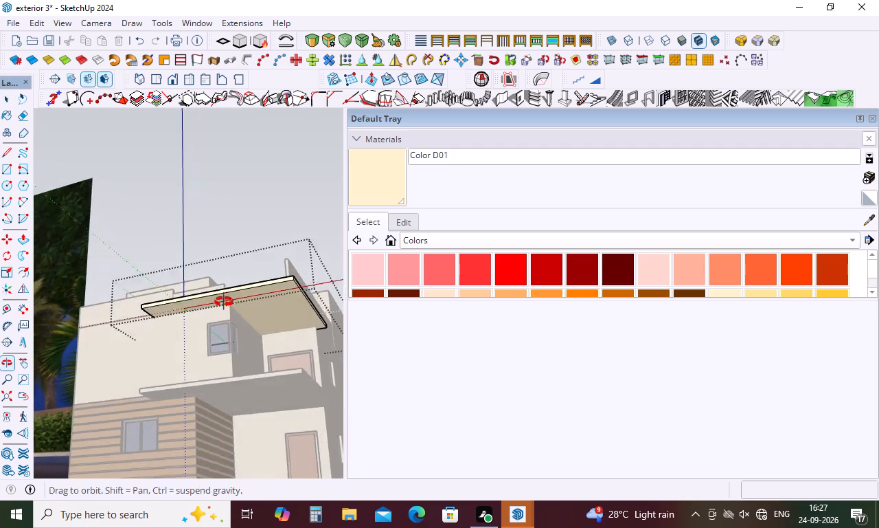
middle_drag(224, 302, 219, 278)
scroll(218, 283, up, 5)
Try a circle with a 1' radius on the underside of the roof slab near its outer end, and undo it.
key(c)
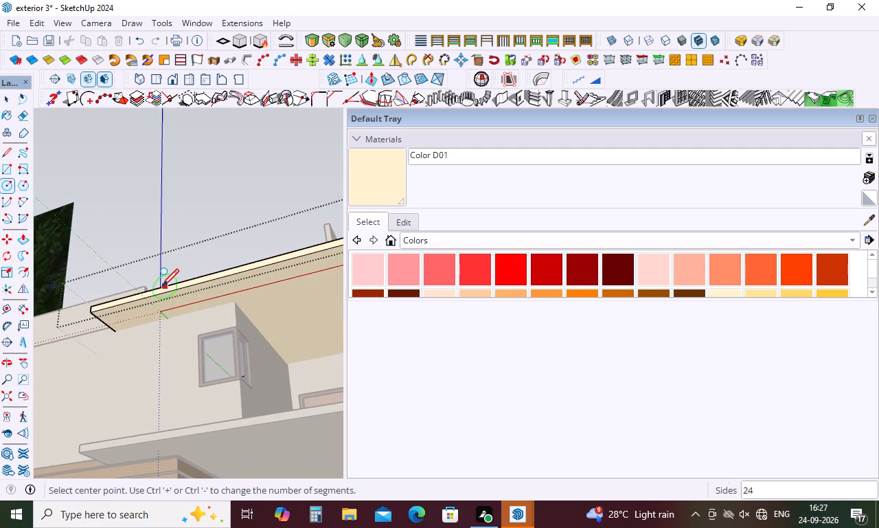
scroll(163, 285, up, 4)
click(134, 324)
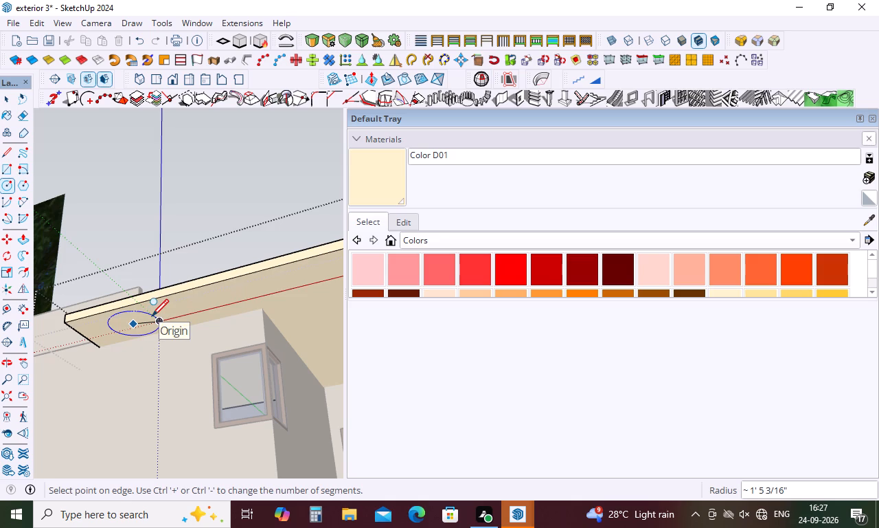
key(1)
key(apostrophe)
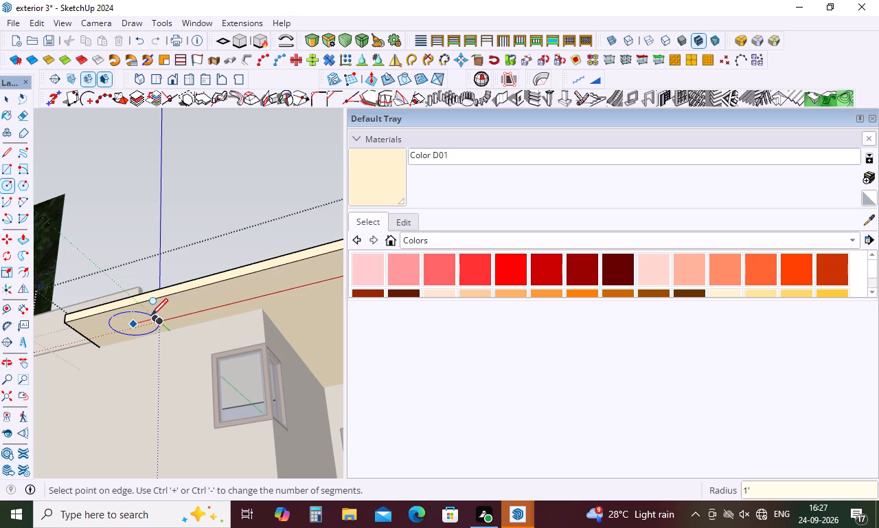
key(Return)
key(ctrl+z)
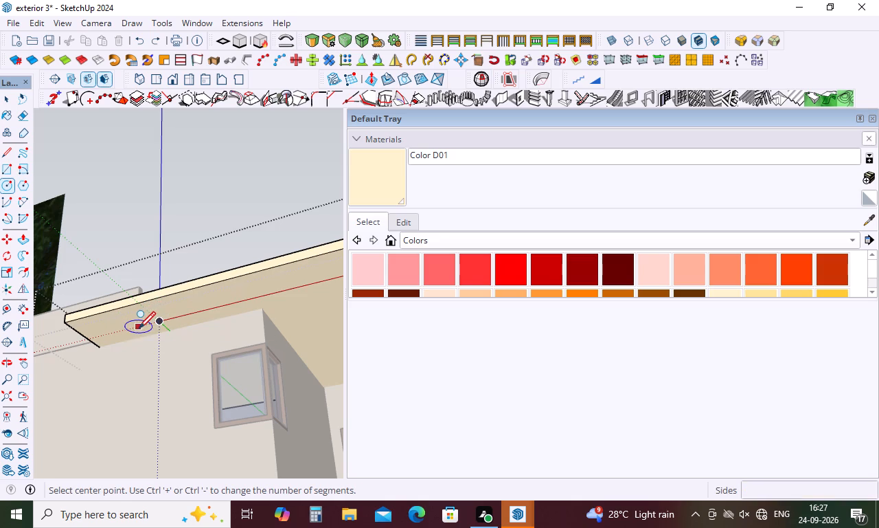
Draw a circle with a radius of 10 on the underside of the roof slab near its outer end.
click(138, 327)
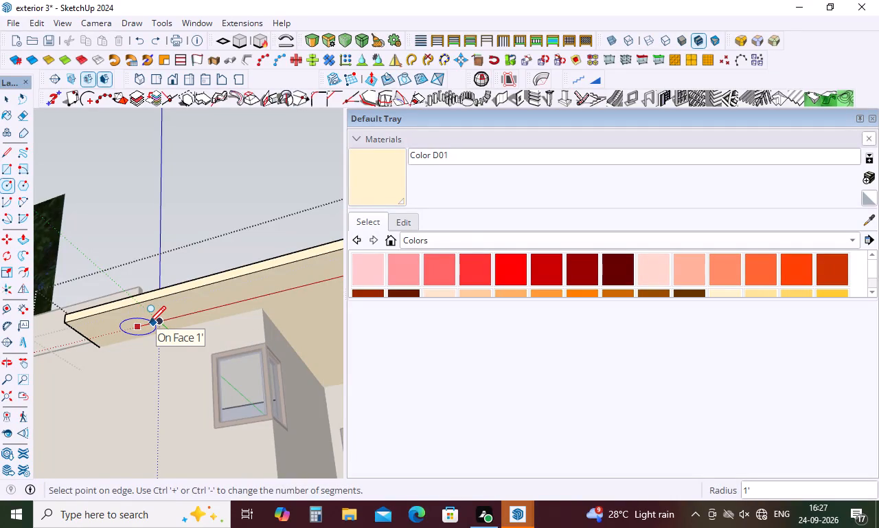
key(7)
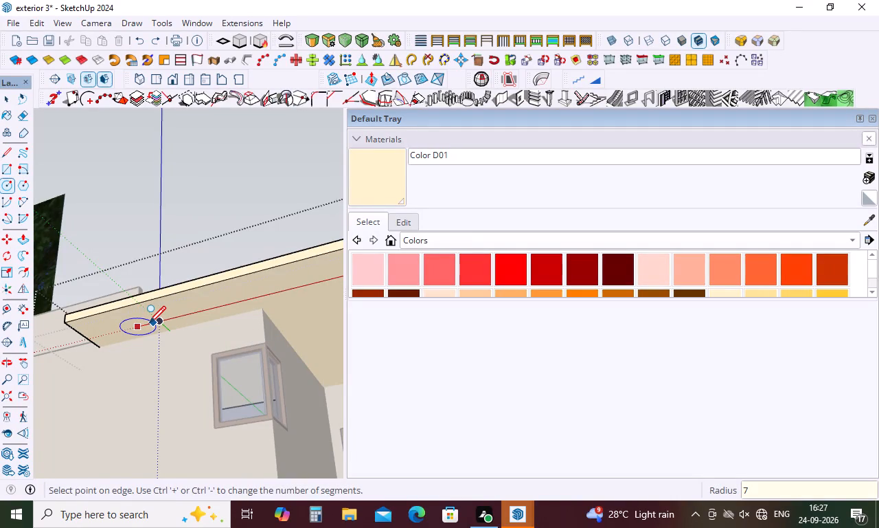
key(BackSpace)
text(10)
key(Return)
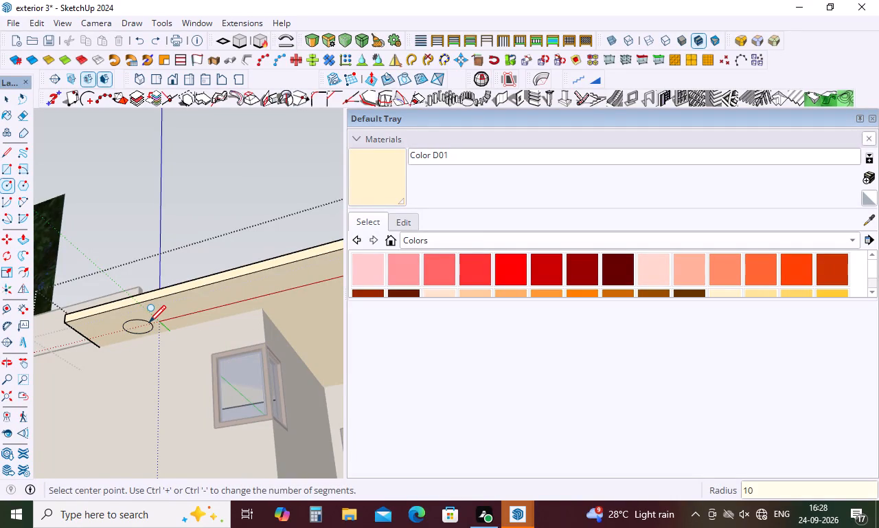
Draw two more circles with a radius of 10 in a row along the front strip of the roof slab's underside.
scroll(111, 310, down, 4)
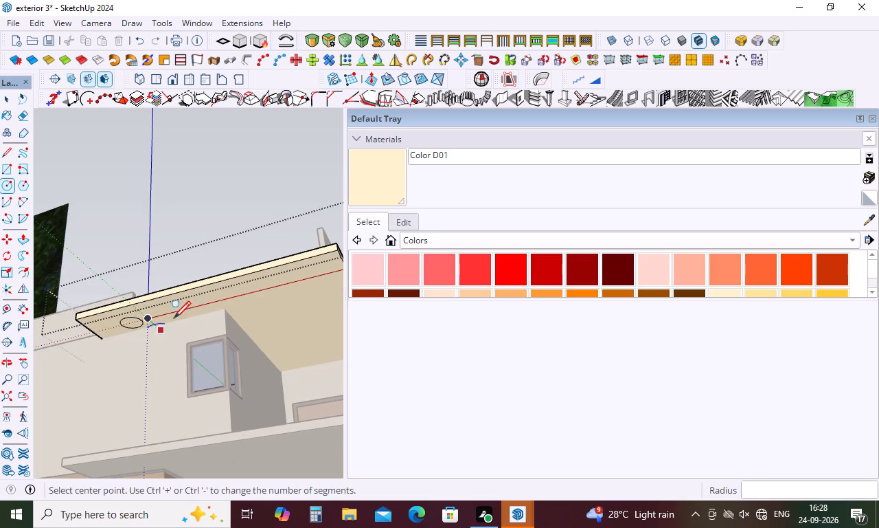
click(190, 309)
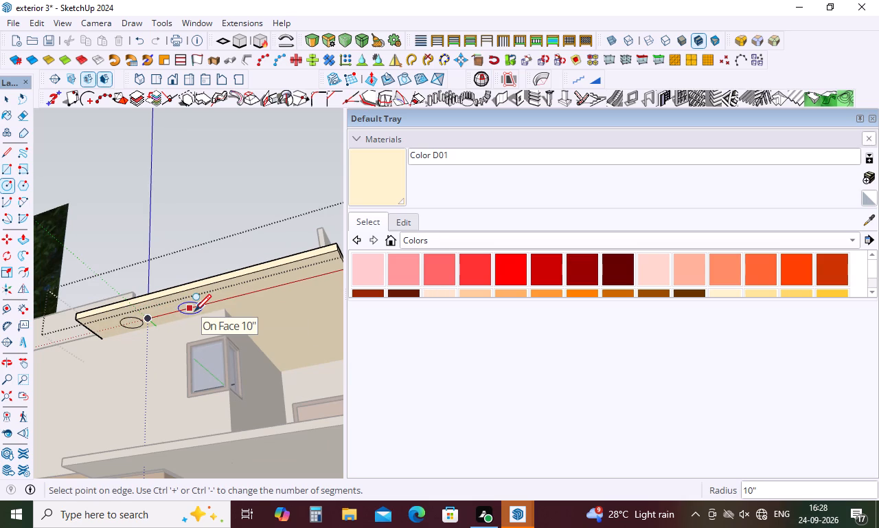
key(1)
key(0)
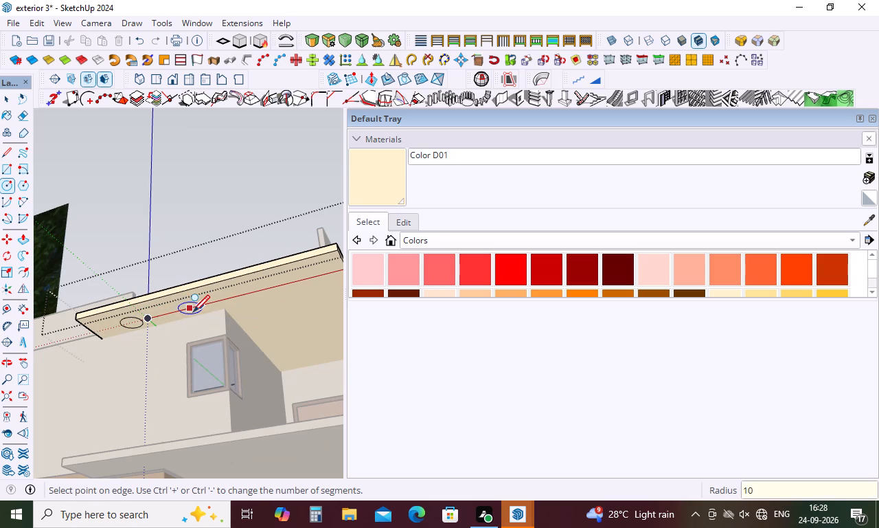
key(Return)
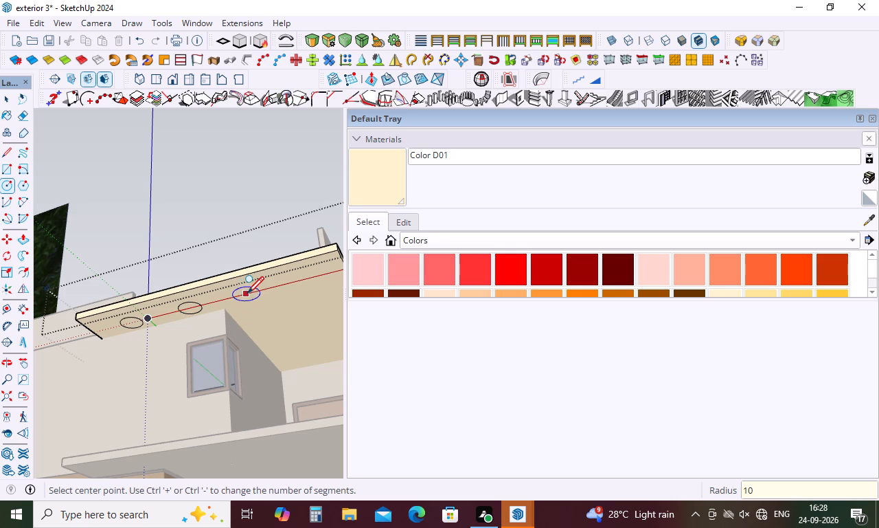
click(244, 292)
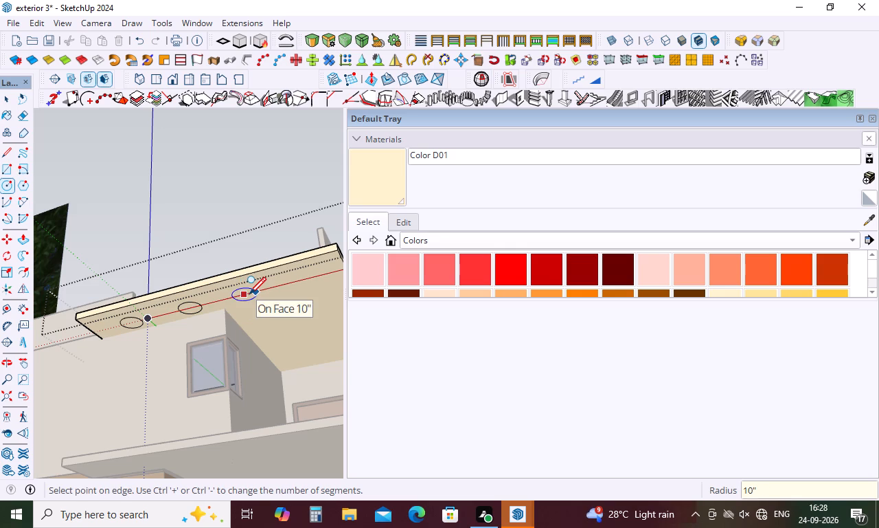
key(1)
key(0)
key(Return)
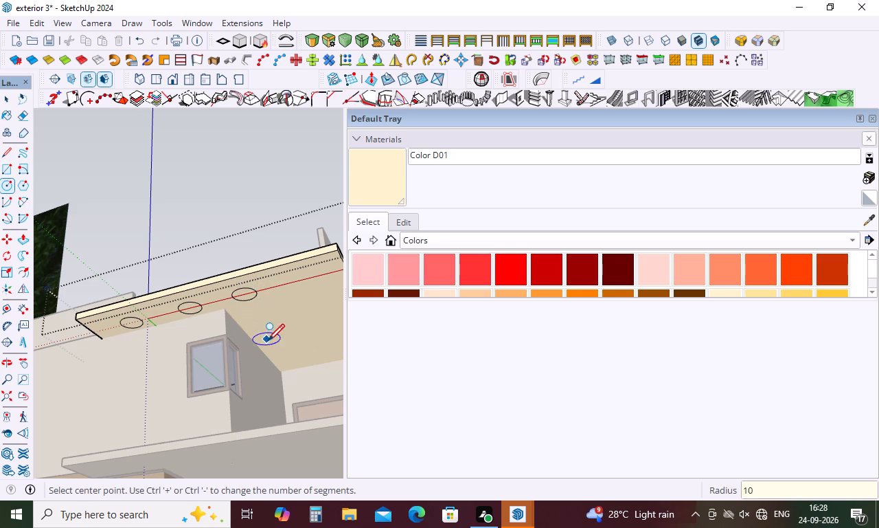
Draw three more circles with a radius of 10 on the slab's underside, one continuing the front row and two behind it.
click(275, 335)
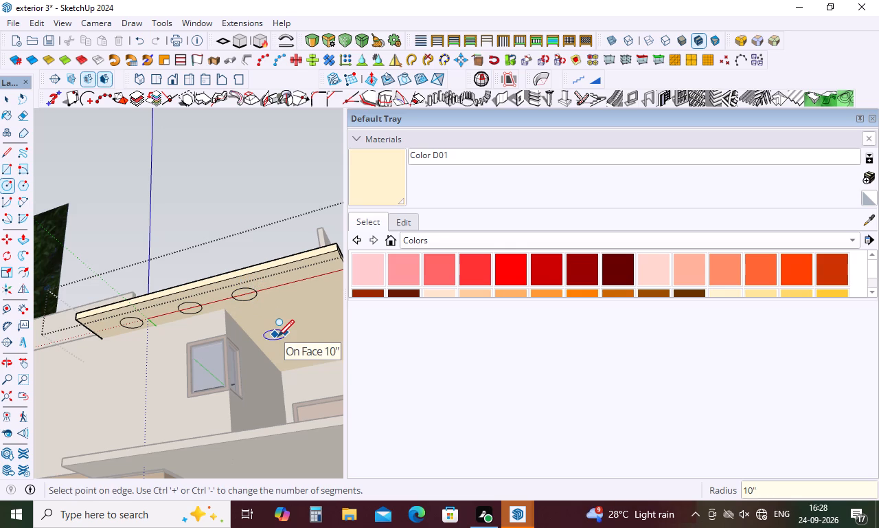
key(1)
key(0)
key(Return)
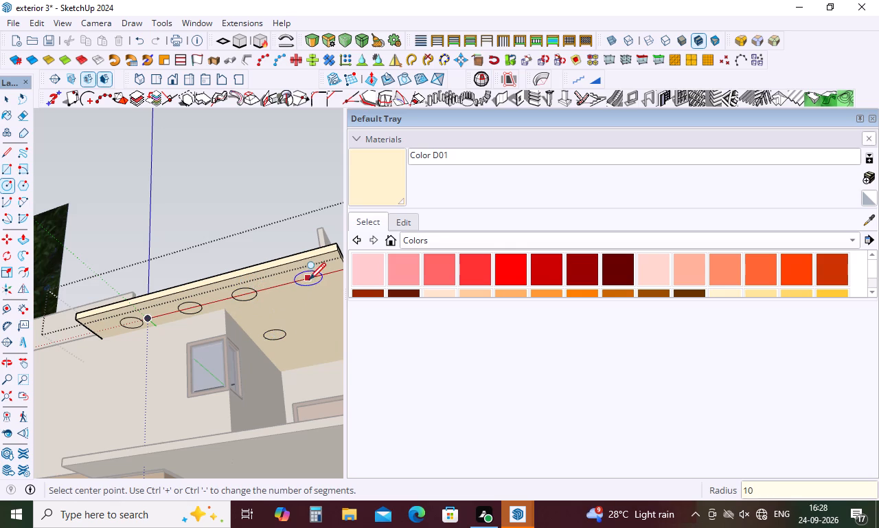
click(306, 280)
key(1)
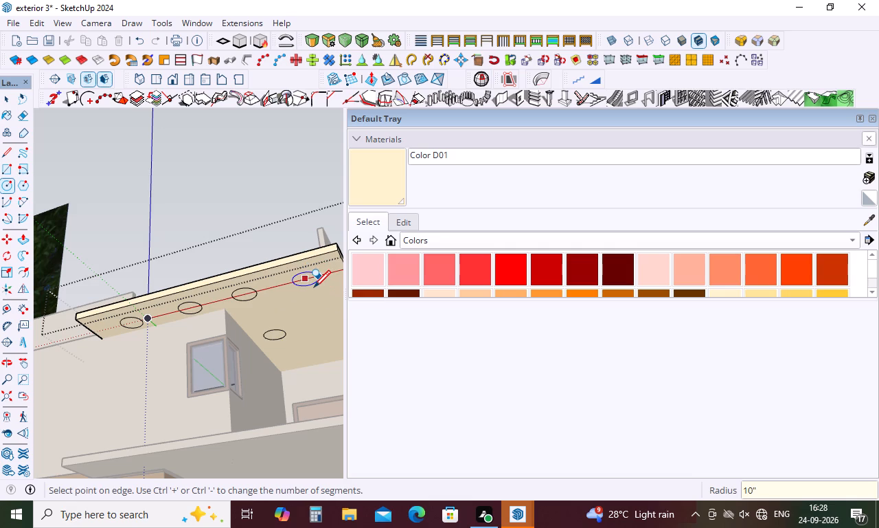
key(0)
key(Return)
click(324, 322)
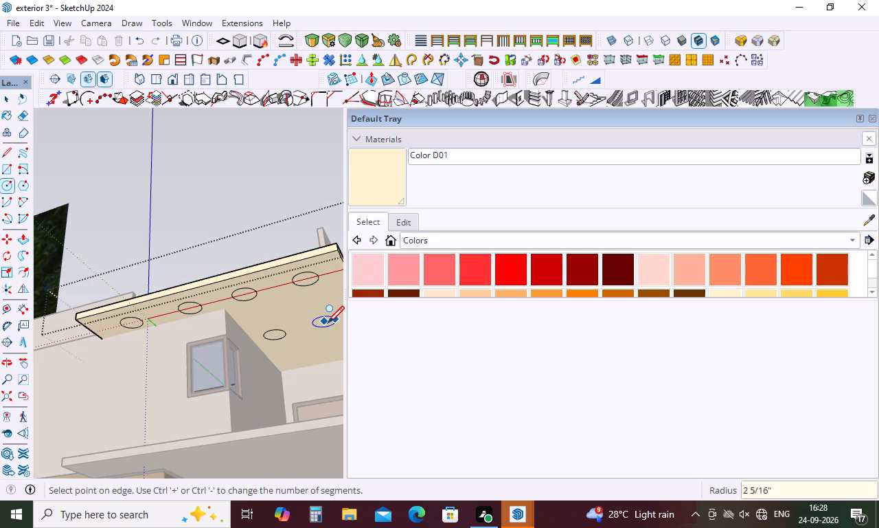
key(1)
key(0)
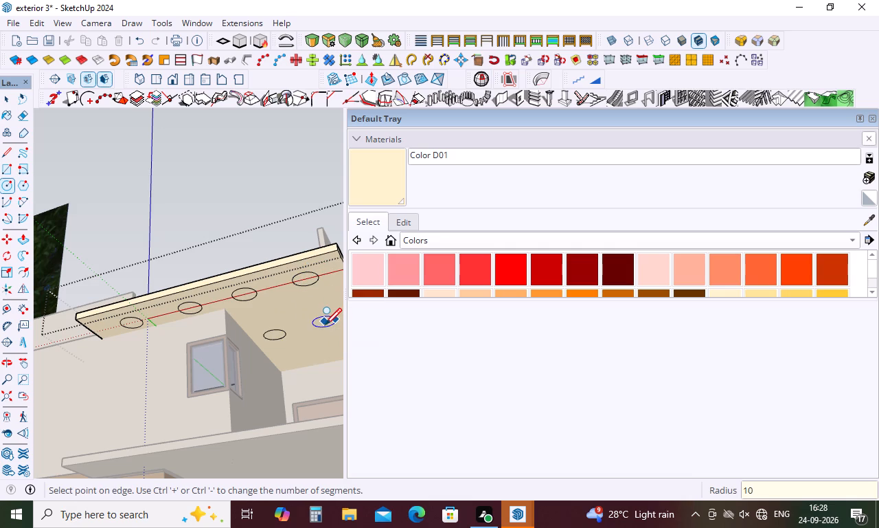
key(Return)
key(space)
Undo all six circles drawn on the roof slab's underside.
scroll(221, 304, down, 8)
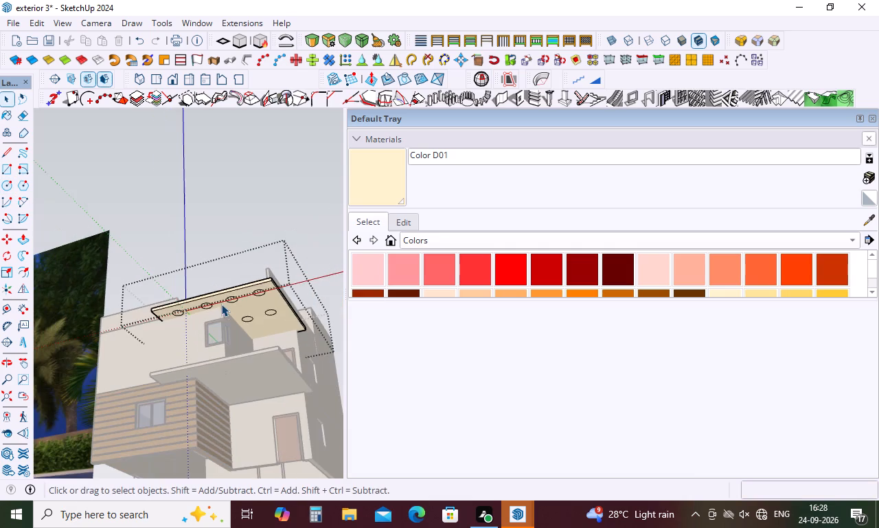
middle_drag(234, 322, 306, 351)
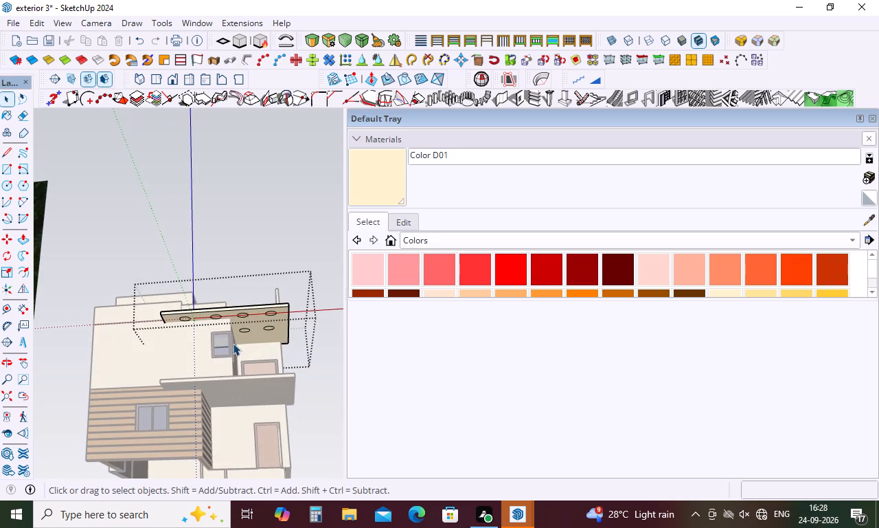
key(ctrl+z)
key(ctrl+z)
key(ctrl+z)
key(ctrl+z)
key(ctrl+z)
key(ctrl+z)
Draw a circle with a radius of 7 on the roof slab's underside near its outer end.
scroll(218, 311, up, 9)
middle_drag(194, 350, 191, 318)
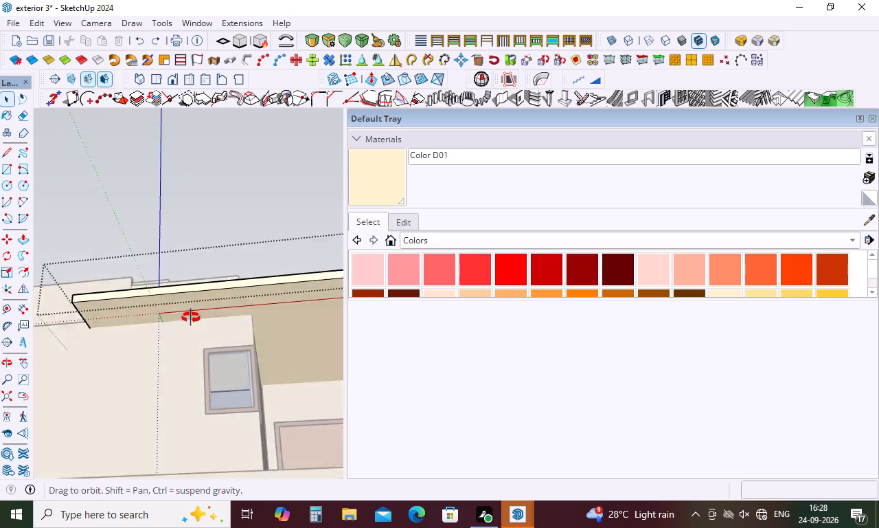
middle_drag(191, 318, 187, 287)
key(c)
scroll(130, 287, up, 4)
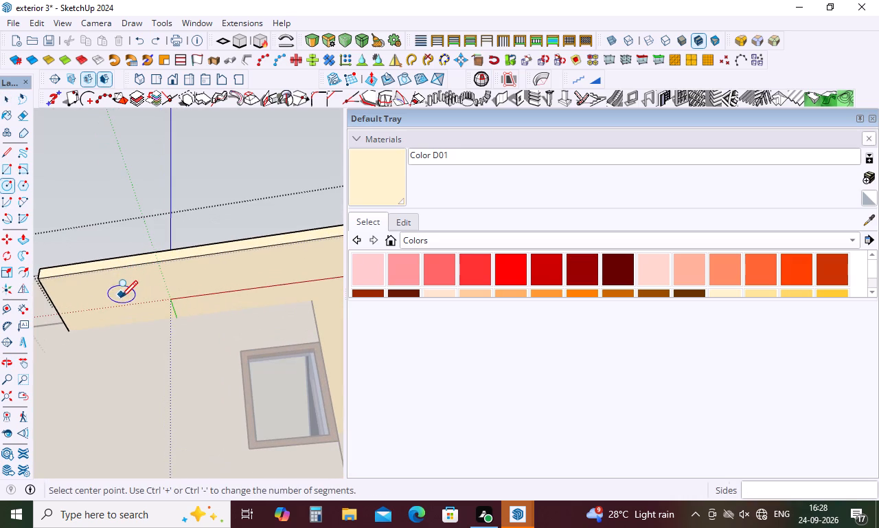
click(117, 301)
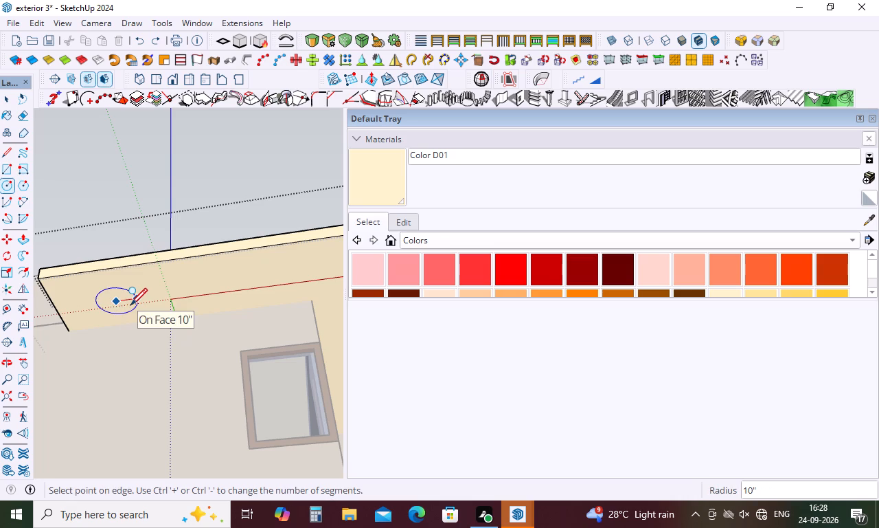
key(7)
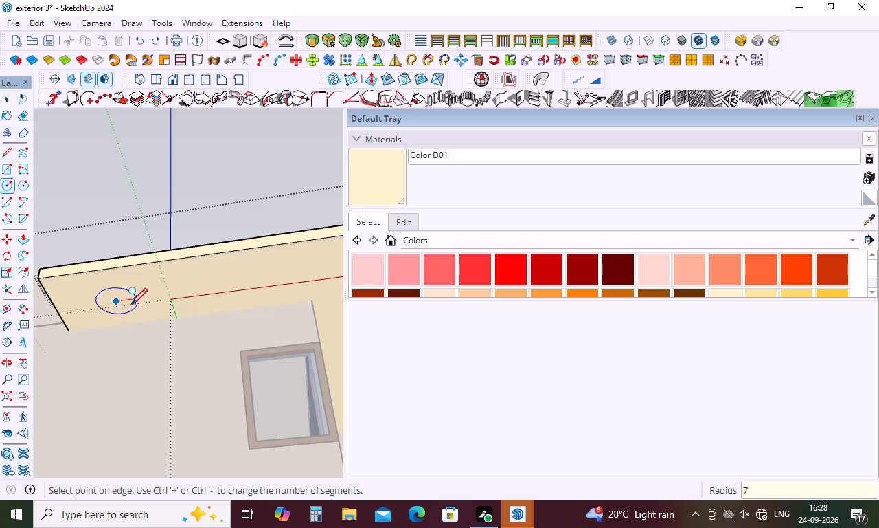
key(Return)
click(209, 285)
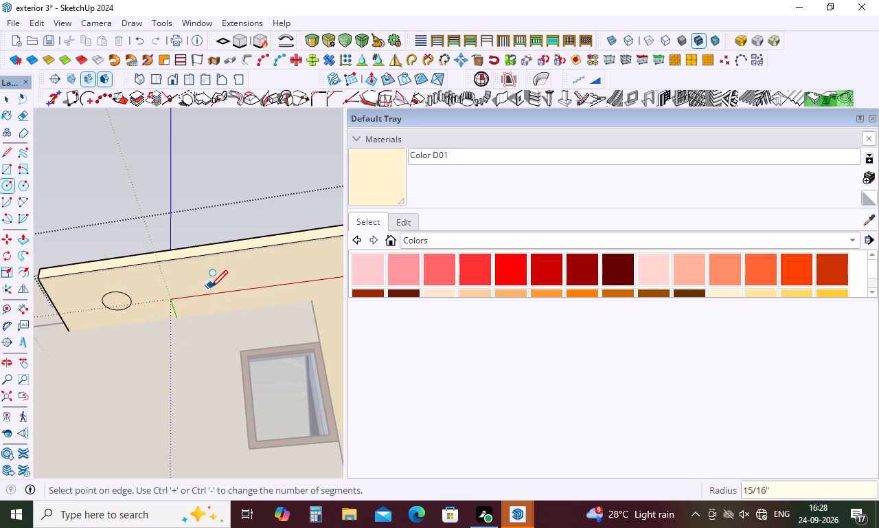
key(space)
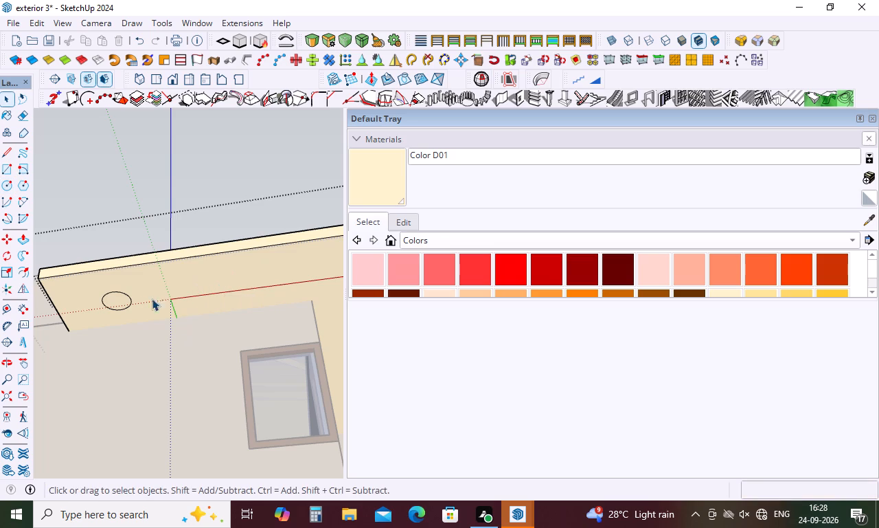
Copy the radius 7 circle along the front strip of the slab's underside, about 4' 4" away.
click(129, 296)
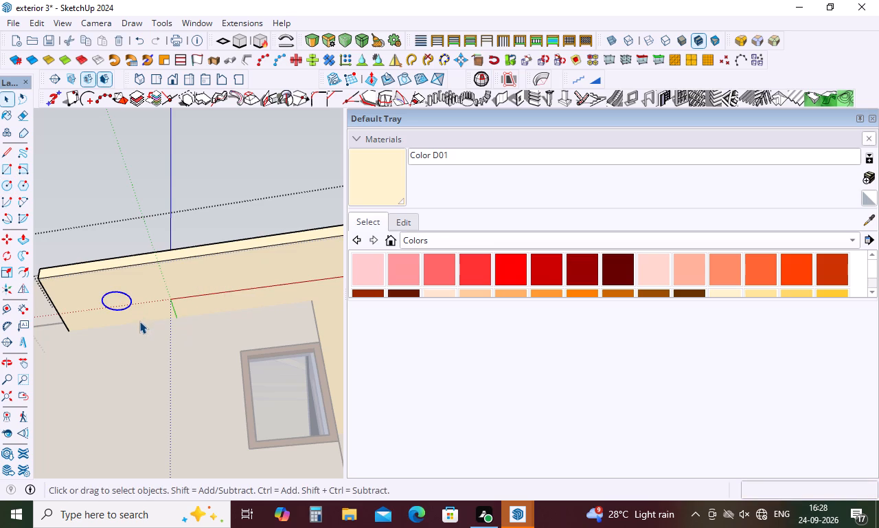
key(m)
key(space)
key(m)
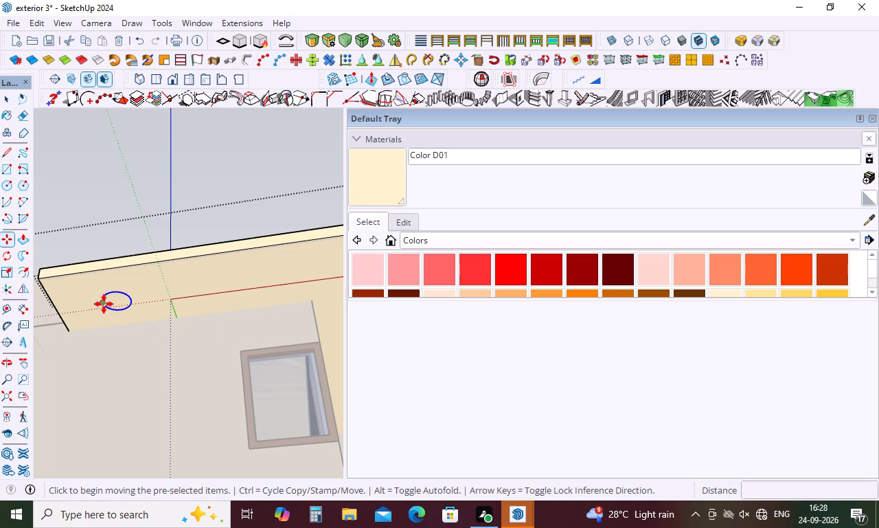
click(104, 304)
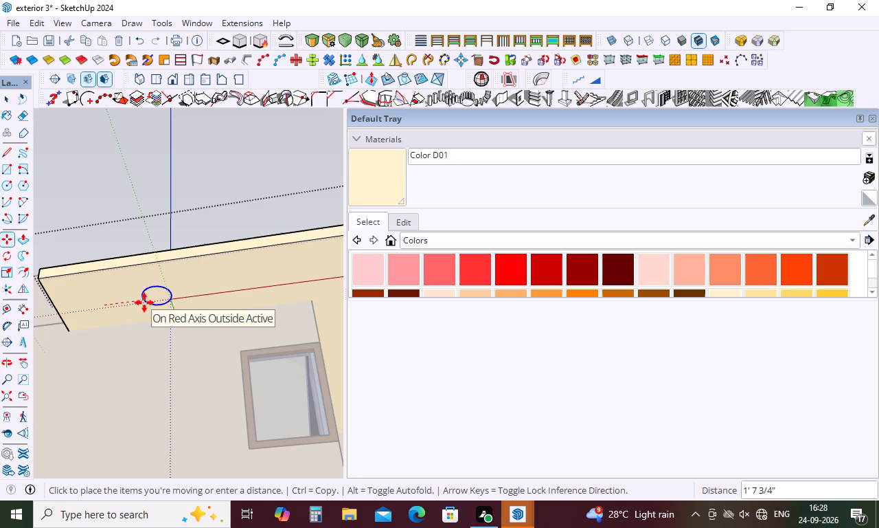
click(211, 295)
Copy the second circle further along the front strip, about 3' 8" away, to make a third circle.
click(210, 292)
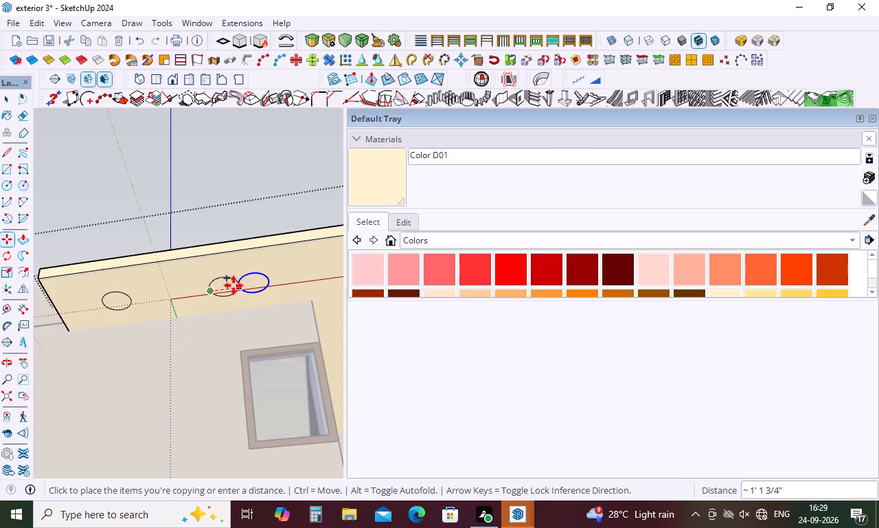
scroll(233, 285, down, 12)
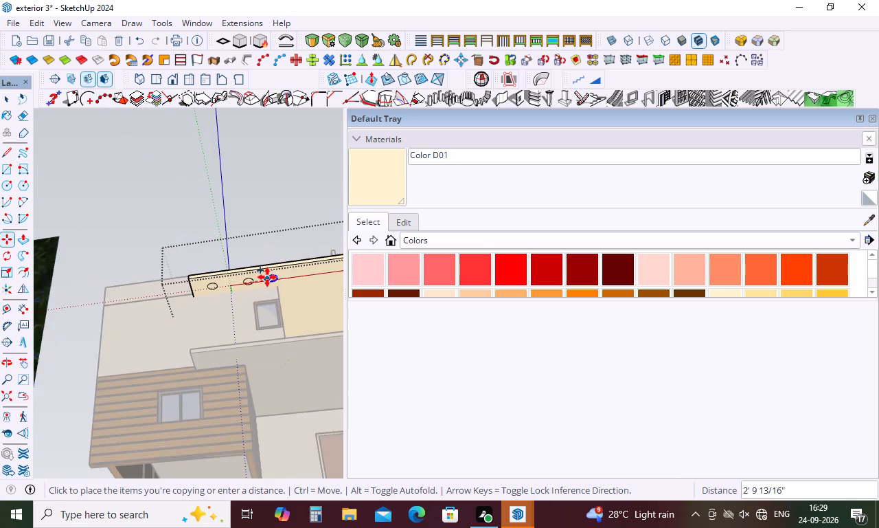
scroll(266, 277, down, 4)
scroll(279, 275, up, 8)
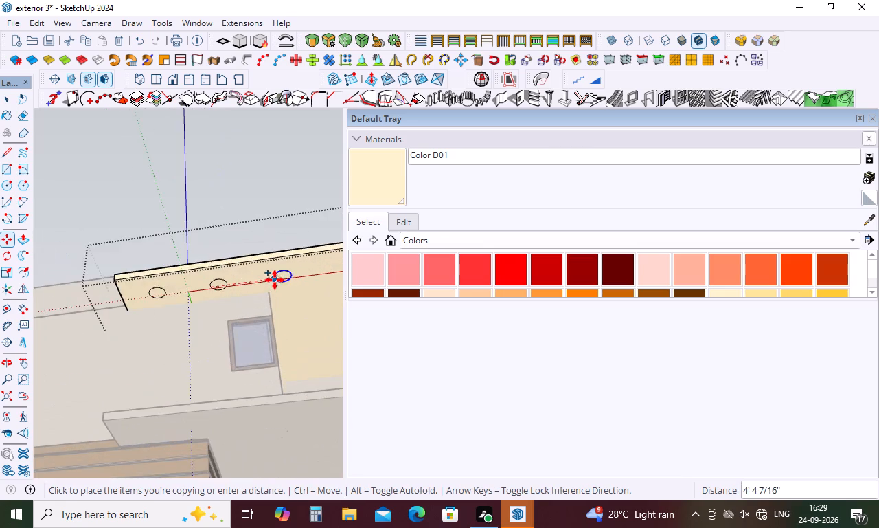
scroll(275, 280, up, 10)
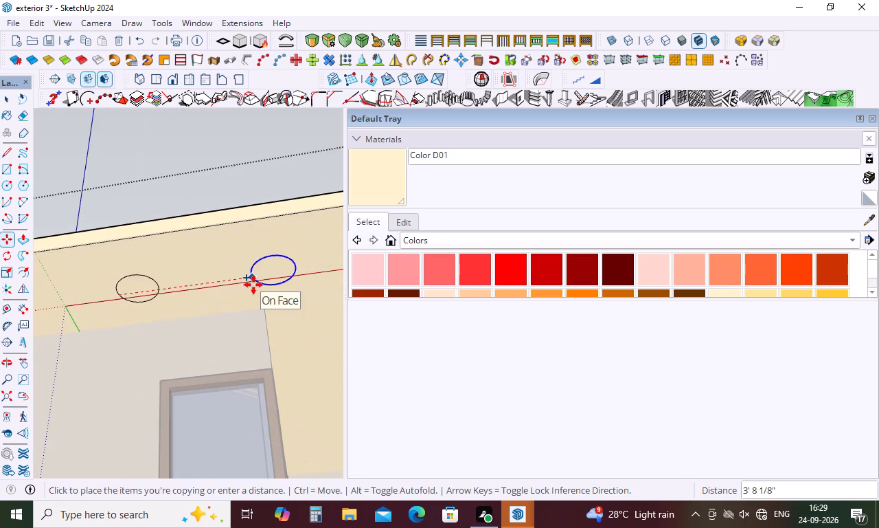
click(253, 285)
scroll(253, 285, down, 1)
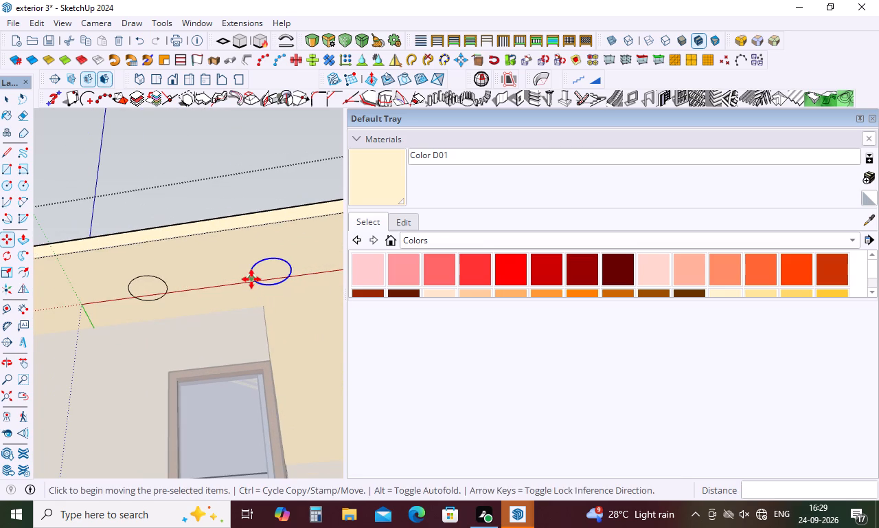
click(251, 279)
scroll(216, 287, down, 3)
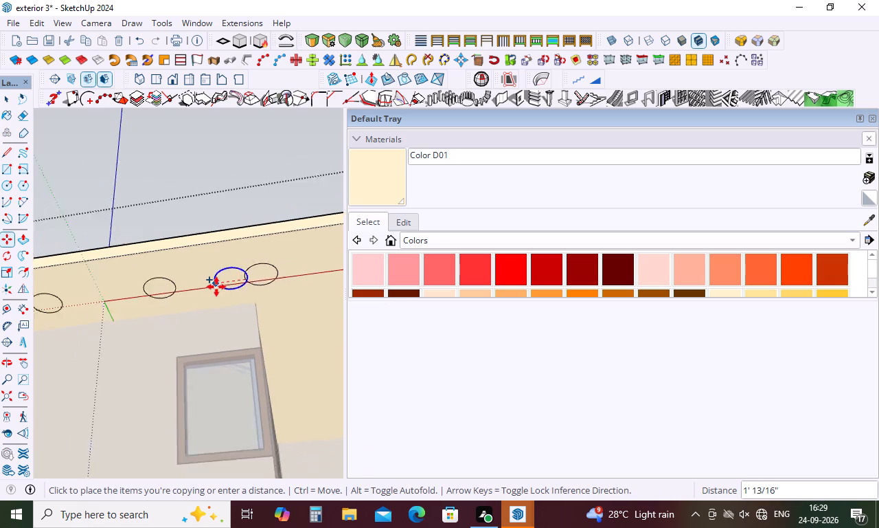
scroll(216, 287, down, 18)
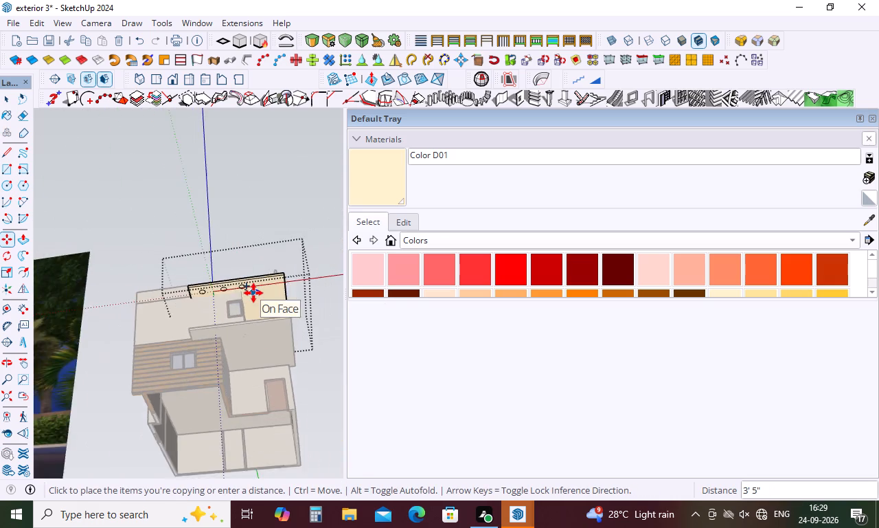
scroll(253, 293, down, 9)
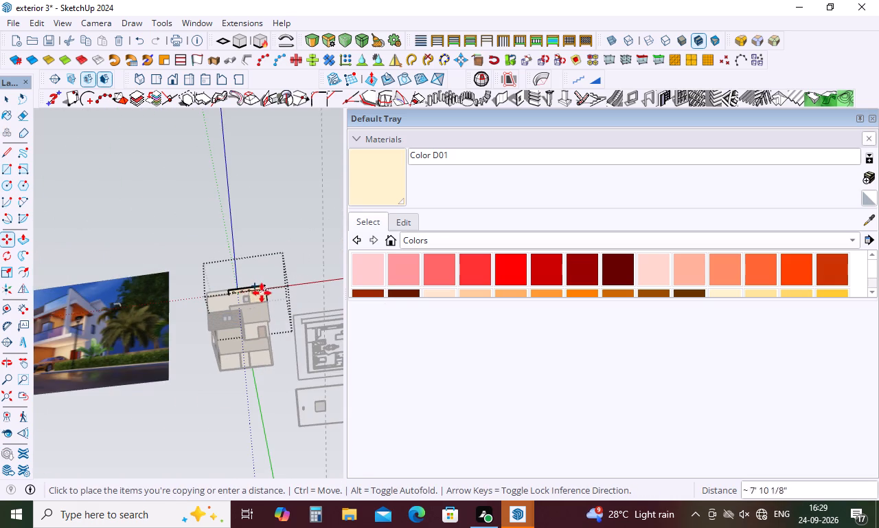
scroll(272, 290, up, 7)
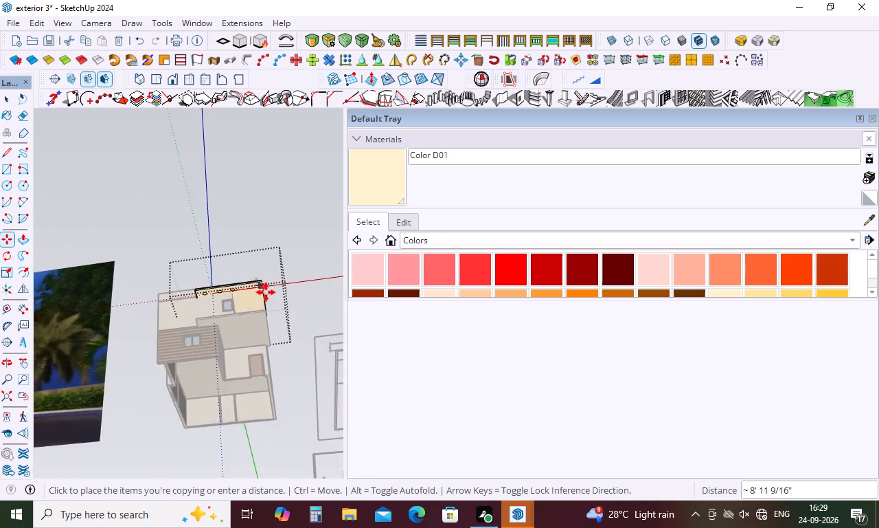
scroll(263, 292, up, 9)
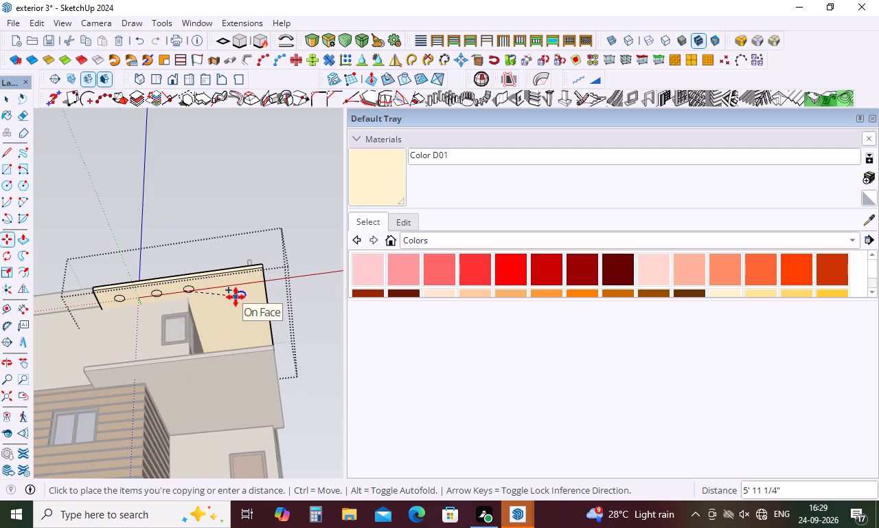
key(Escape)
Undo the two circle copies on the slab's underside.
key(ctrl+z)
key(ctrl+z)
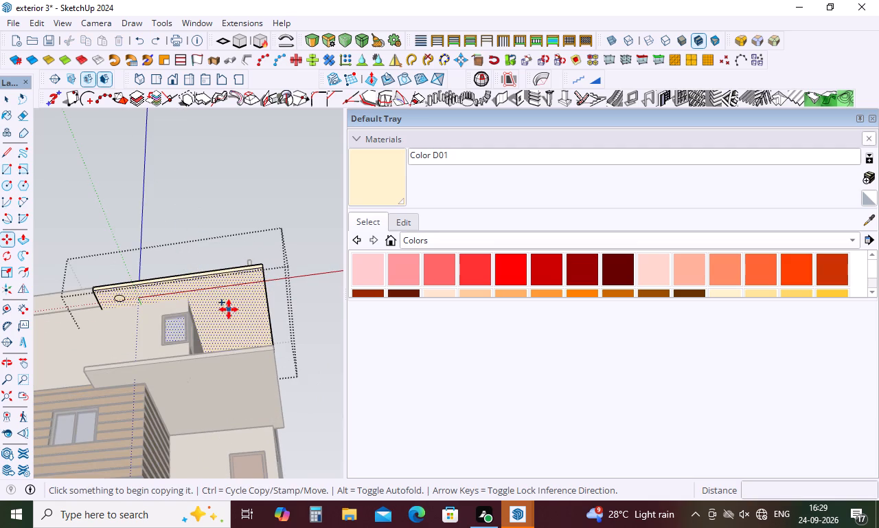
Undo the radius 7 circle on the roof slab's underside.
key(ctrl+z)
key(ctrl+z)
Draw a circle with a radius of 6 on the roof slab's underside, near the outer end of the front strip.
scroll(158, 258, down, 5)
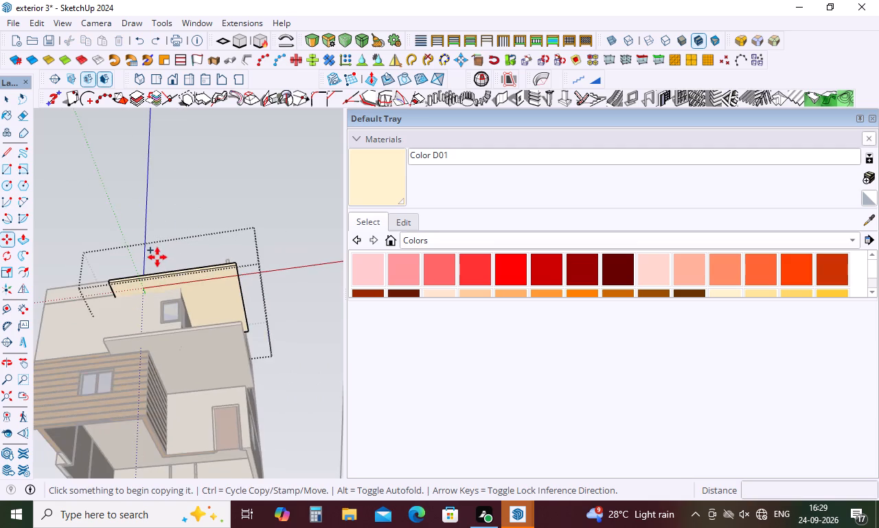
scroll(157, 257, down, 5)
middle_drag(159, 289, 133, 416)
scroll(166, 351, up, 5)
scroll(185, 295, up, 3)
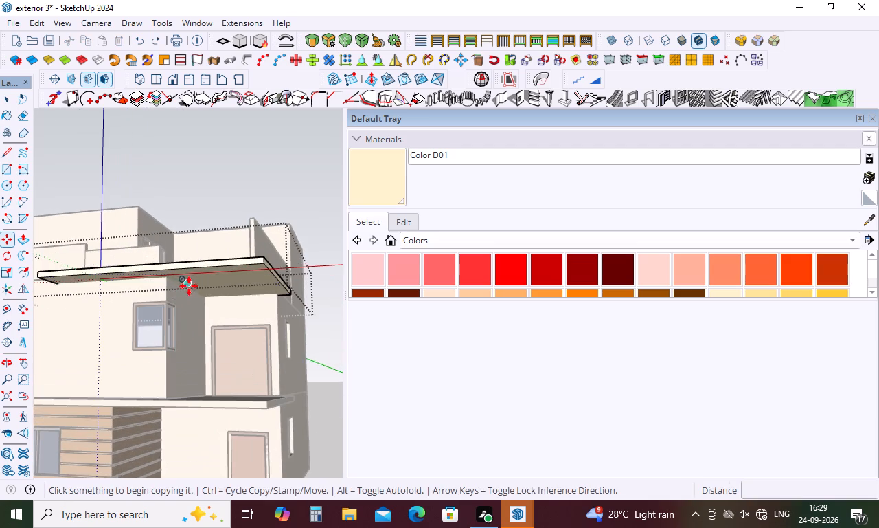
middle_drag(197, 274, 197, 227)
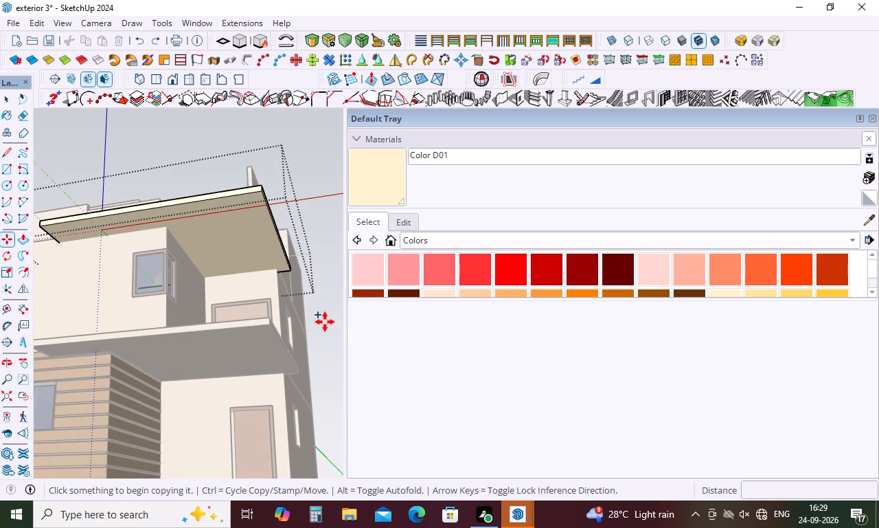
key(c)
scroll(96, 224, up, 9)
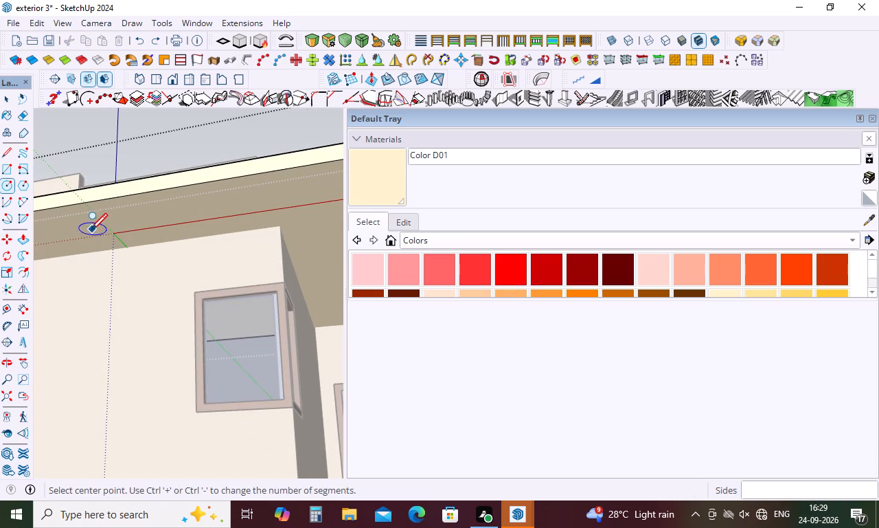
scroll(106, 237, down, 9)
scroll(73, 243, up, 5)
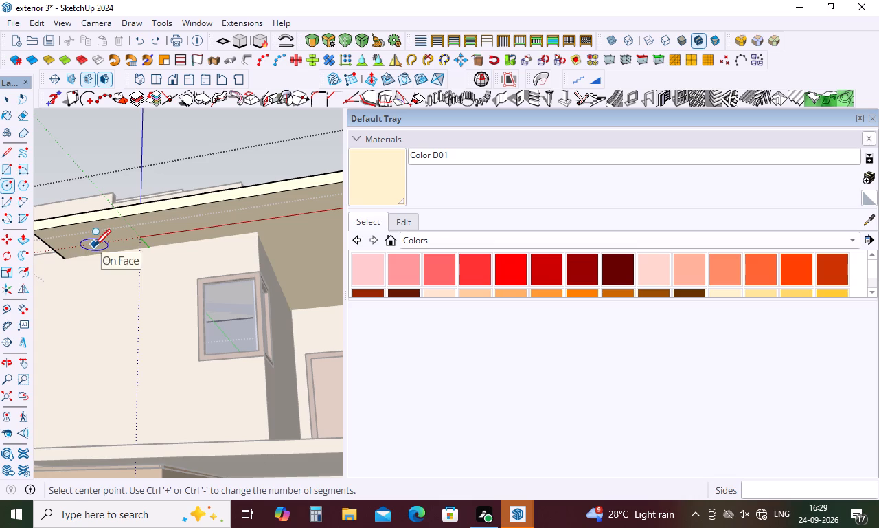
click(94, 245)
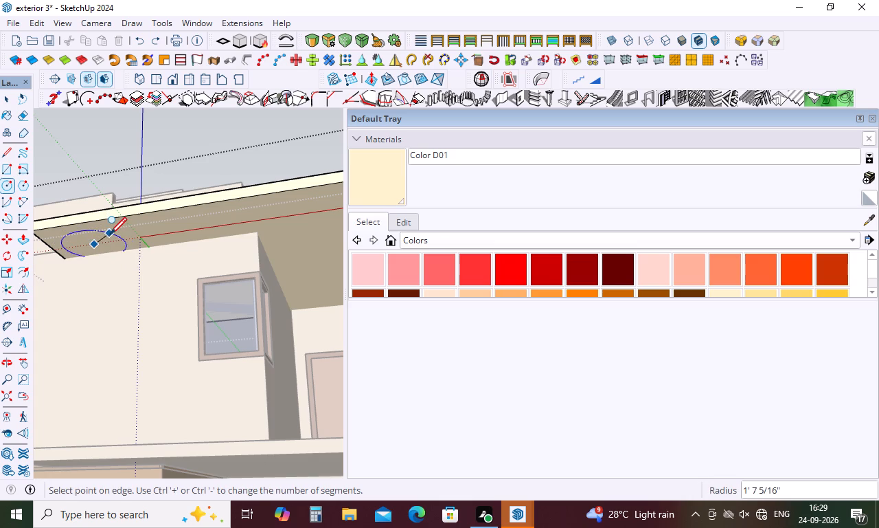
key(6)
key(Return)
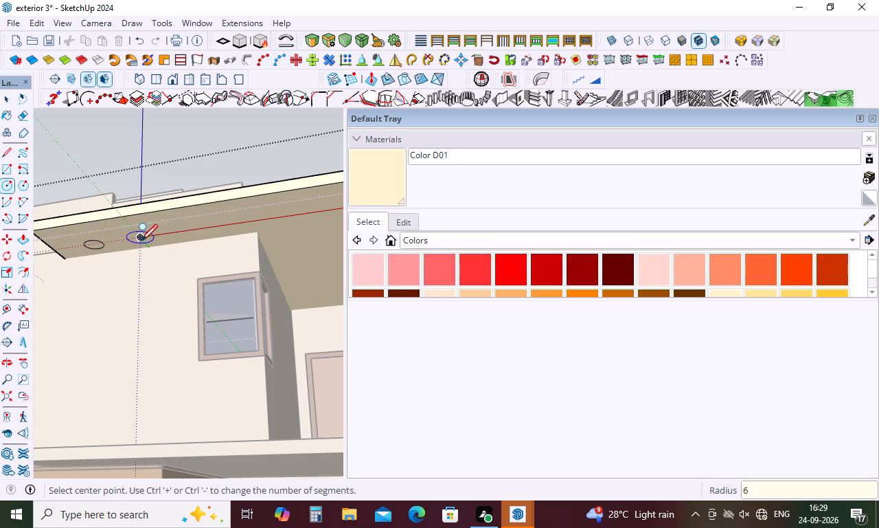
Copy the radius 6 circle along the front strip of the slab's underside, about 5' away.
key(space)
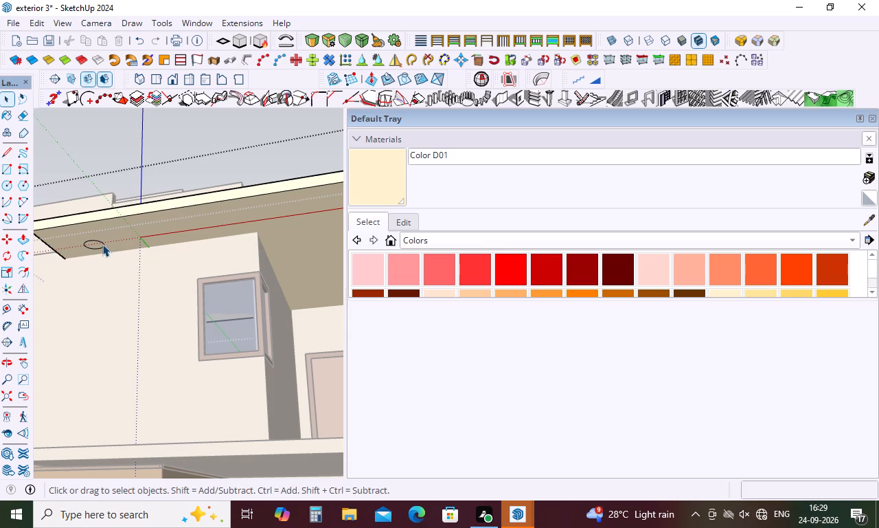
click(102, 244)
key(m)
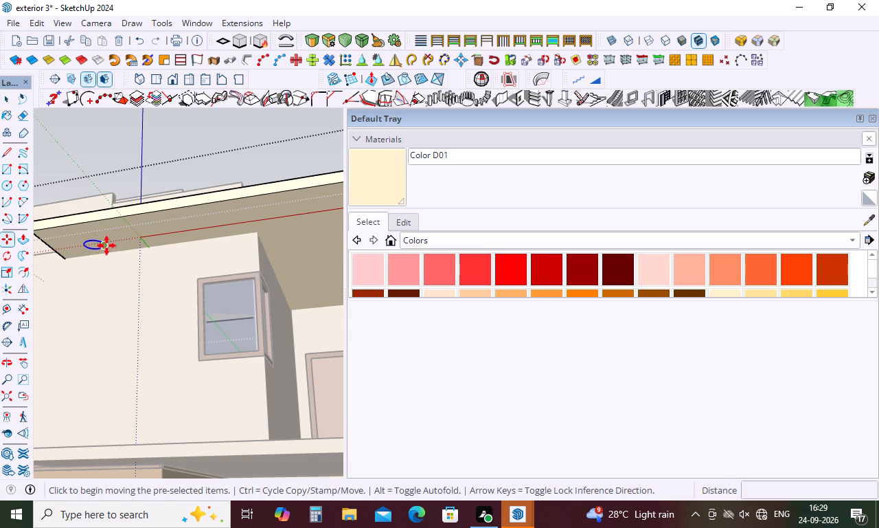
click(105, 245)
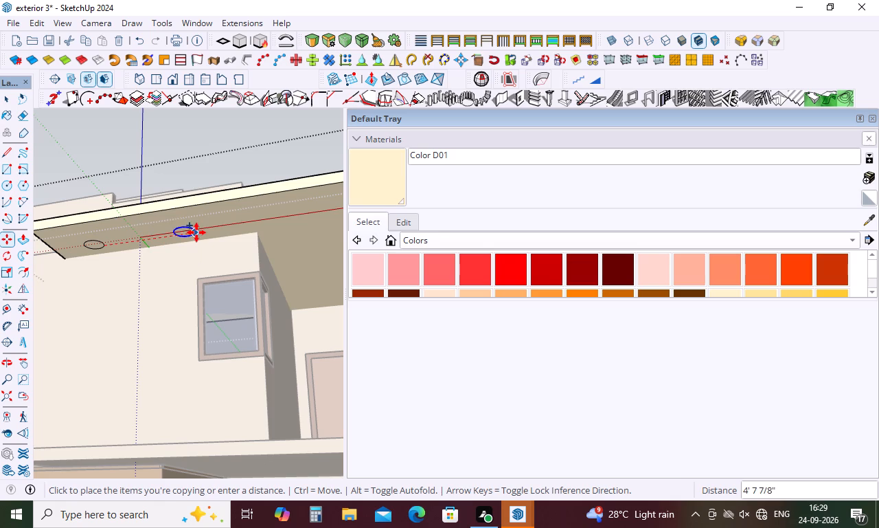
click(200, 231)
Copy the second circle further along the front strip, about 6' 3" away, to make a third circle.
click(198, 230)
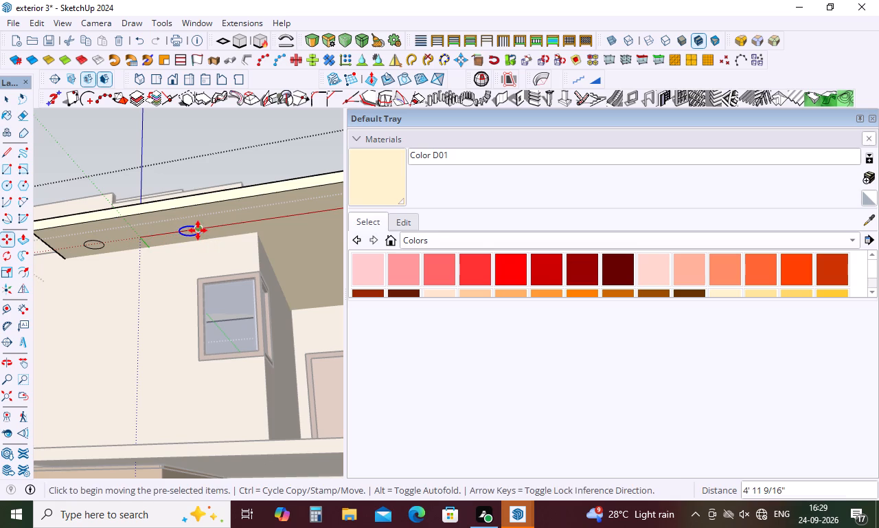
scroll(227, 231, down, 4)
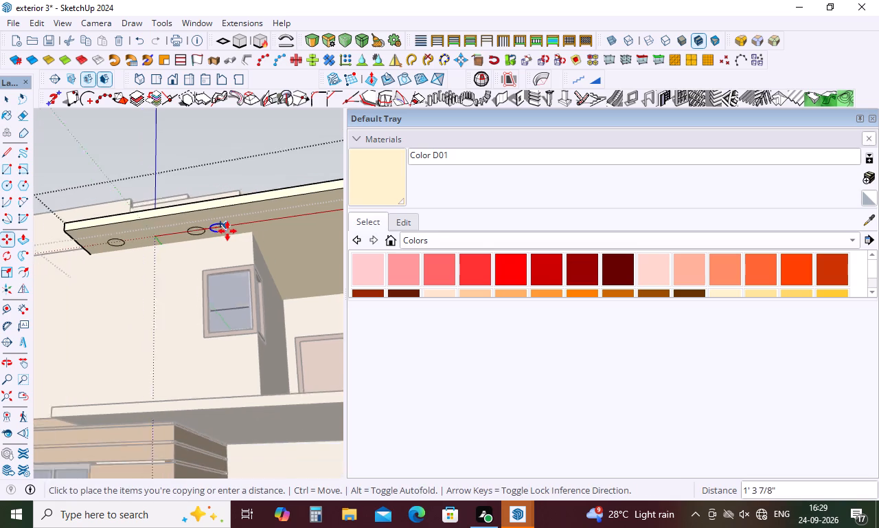
scroll(227, 231, down, 3)
scroll(273, 223, up, 9)
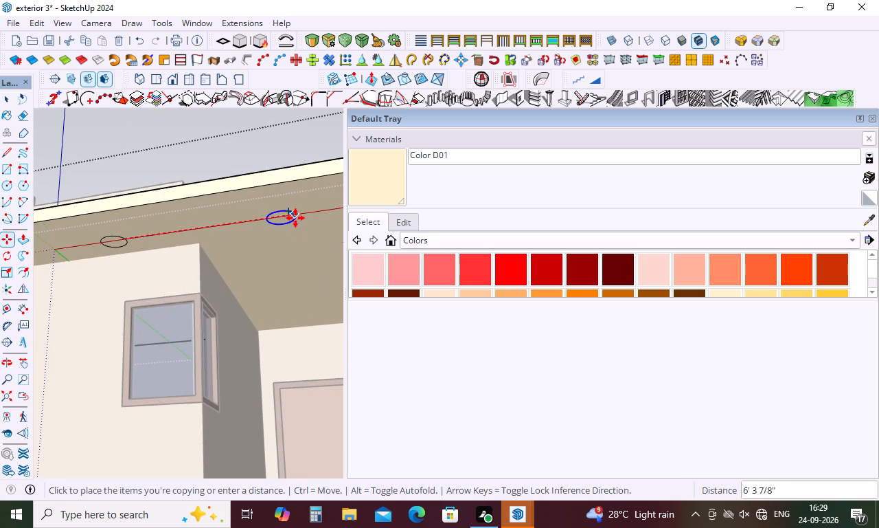
click(295, 218)
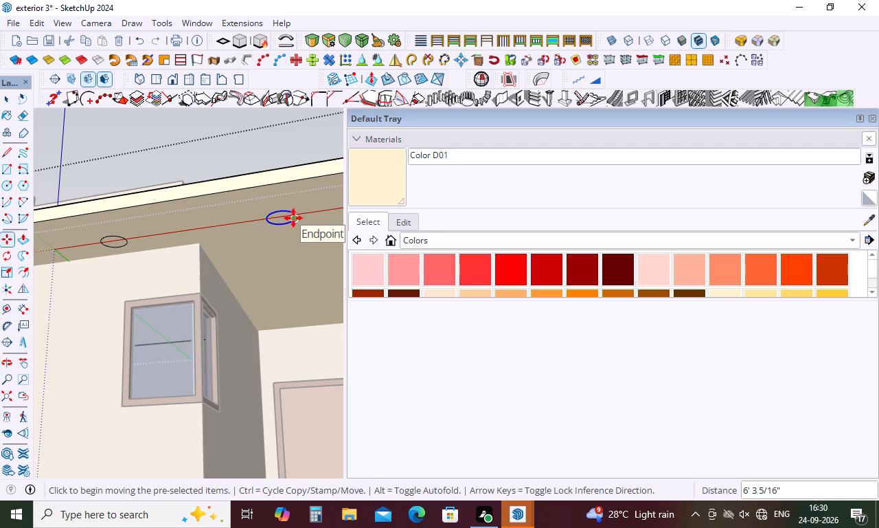
Copy the third circle about 3' 6" further along the front strip to make a fourth circle.
click(293, 218)
scroll(259, 218, down, 4)
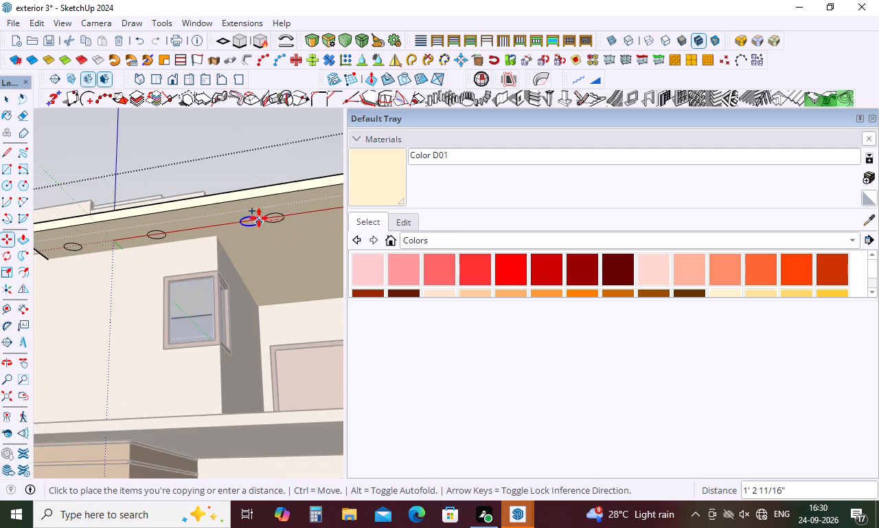
scroll(259, 218, down, 7)
scroll(310, 217, up, 4)
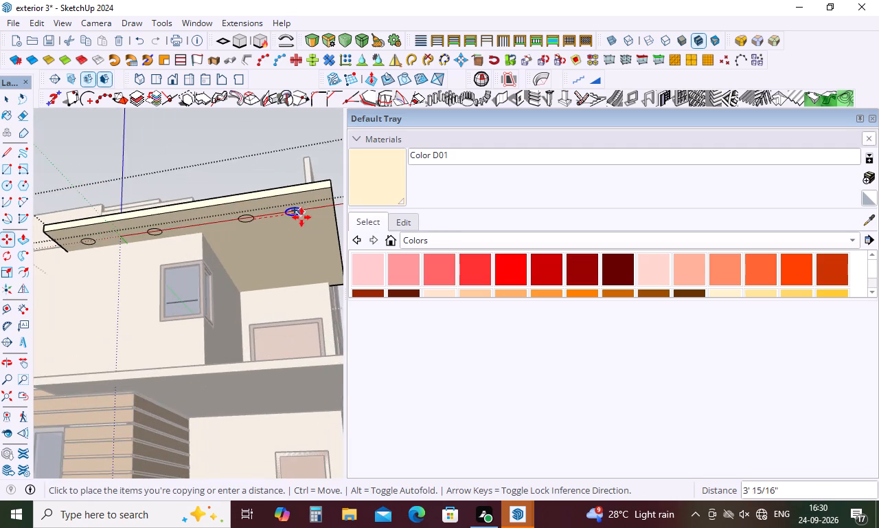
scroll(303, 217, up, 4)
click(312, 213)
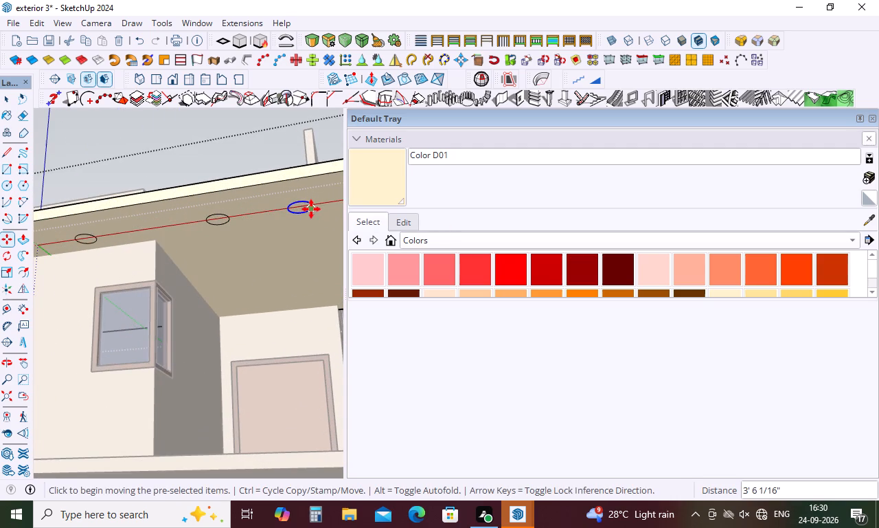
Copy the fourth circle about 7' 7" inward toward the balcony door wall and shift the copy about 4' 8" toward the window wall.
click(312, 206)
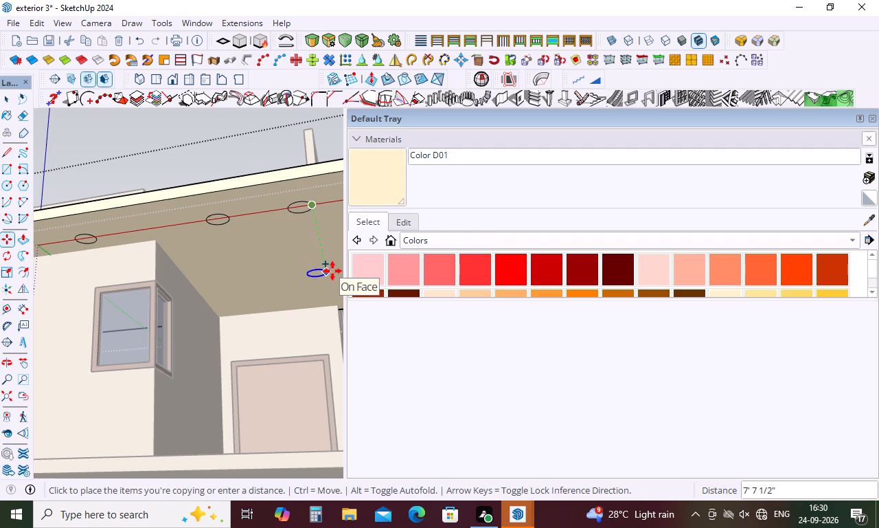
click(332, 271)
click(329, 274)
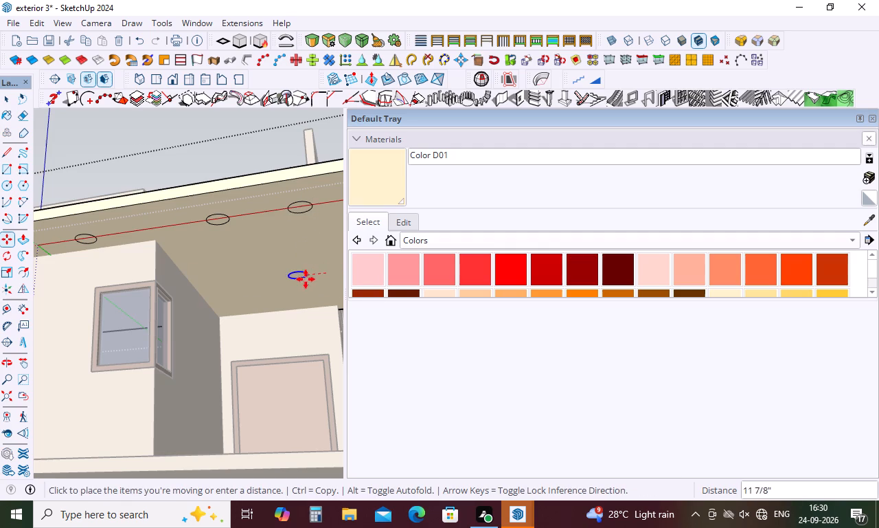
click(248, 287)
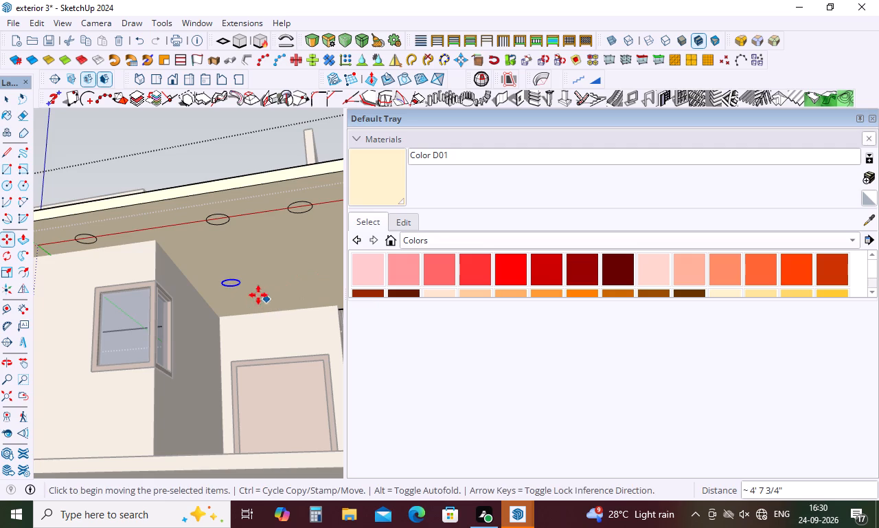
Copy the inner circle about 4' 10" parallel to the front strip, toward the slab's free side edge.
click(243, 282)
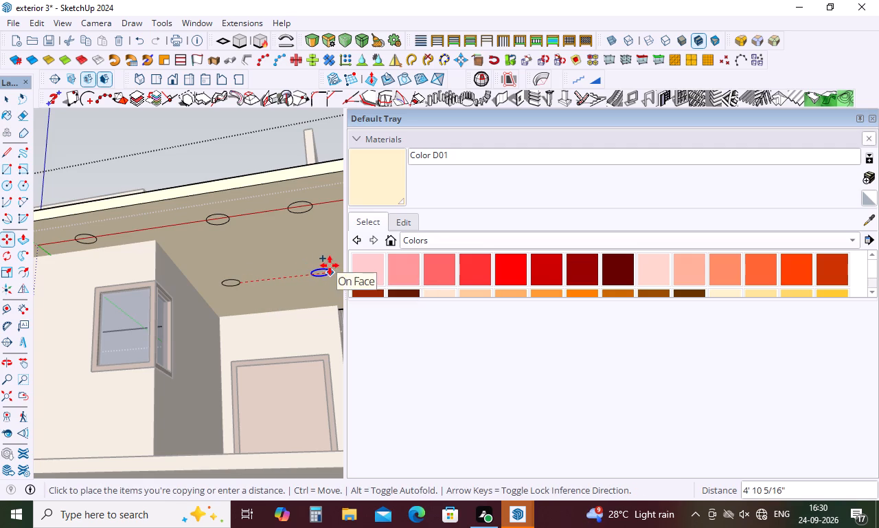
click(330, 265)
key(space)
Examine the circle layout on the slab's underside from several angles and up close.
scroll(228, 246, down, 4)
middle_drag(228, 246, 218, 294)
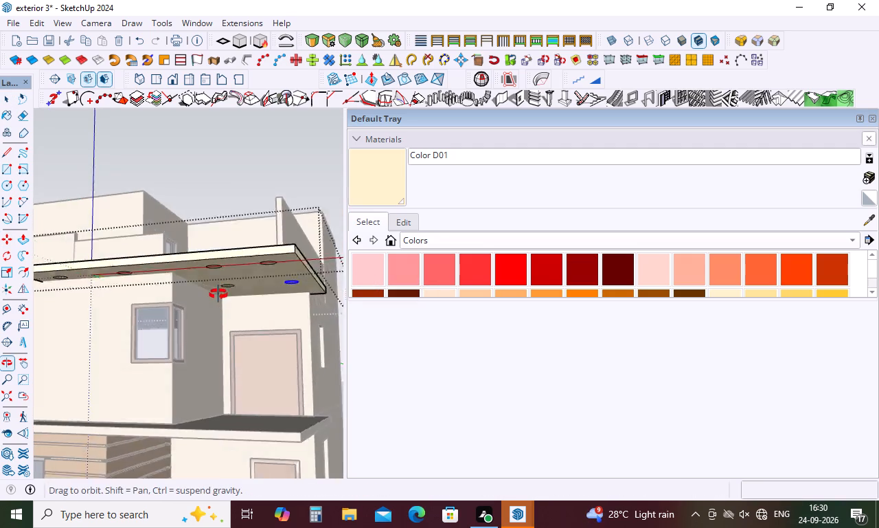
middle_drag(218, 294, 212, 312)
scroll(328, 307, up, 7)
scroll(251, 274, up, 4)
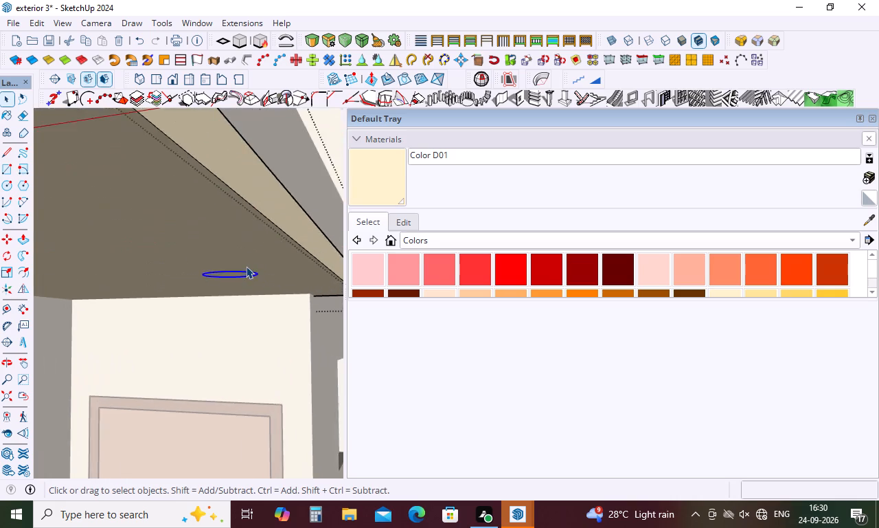
scroll(246, 266, down, 14)
key(space)
middle_drag(240, 296, 236, 247)
scroll(236, 247, down, 4)
scroll(152, 216, down, 4)
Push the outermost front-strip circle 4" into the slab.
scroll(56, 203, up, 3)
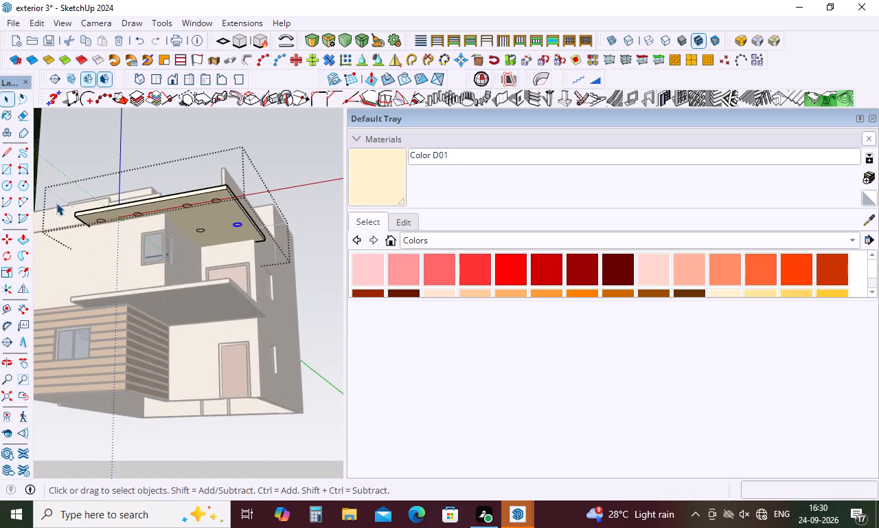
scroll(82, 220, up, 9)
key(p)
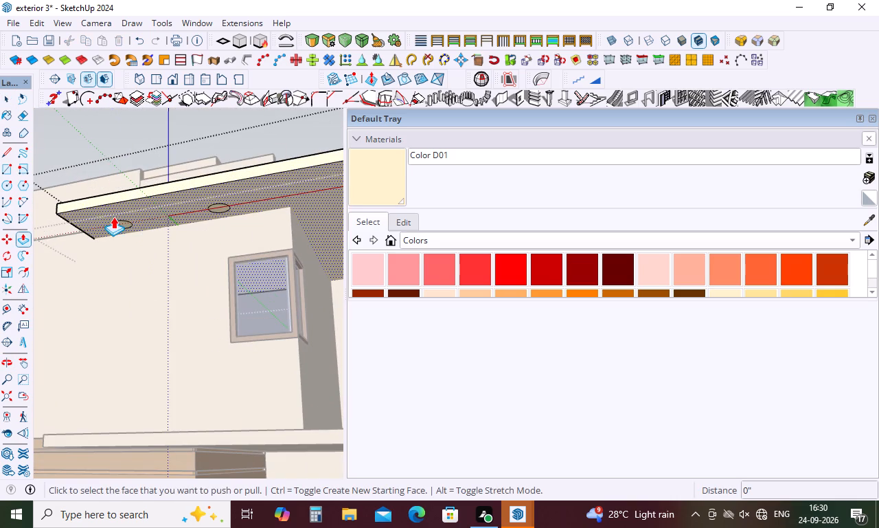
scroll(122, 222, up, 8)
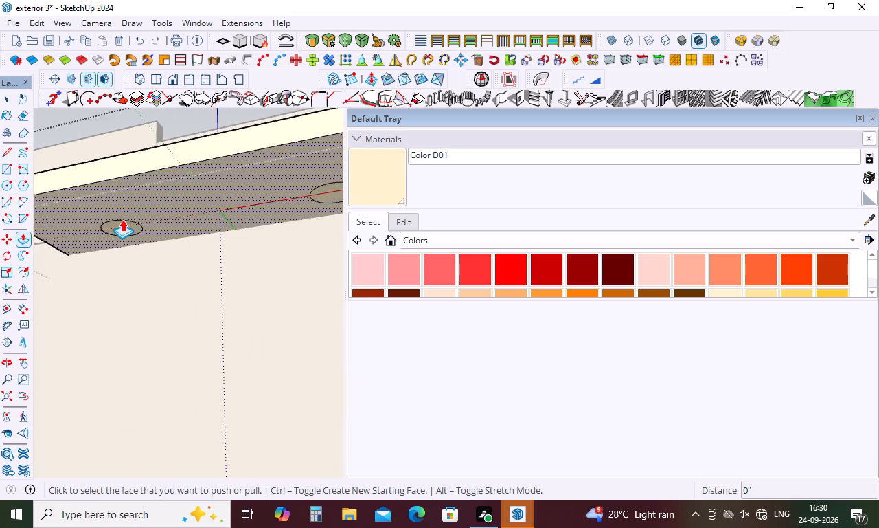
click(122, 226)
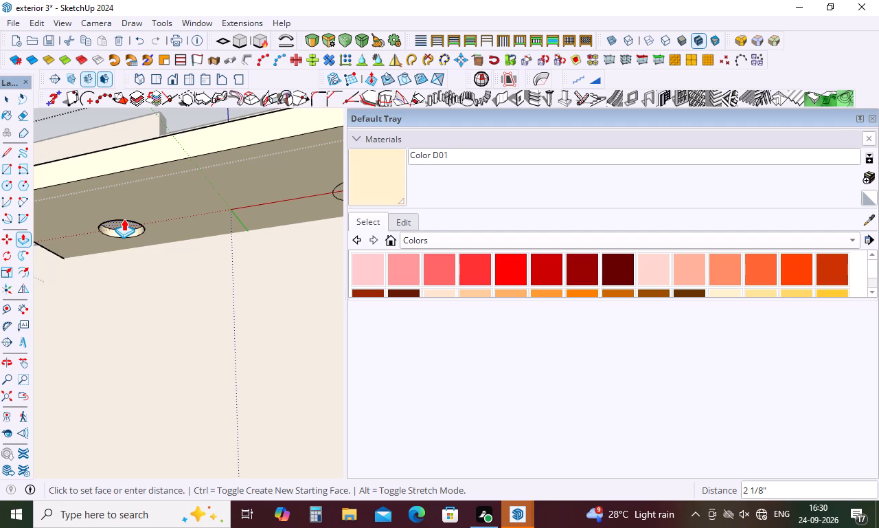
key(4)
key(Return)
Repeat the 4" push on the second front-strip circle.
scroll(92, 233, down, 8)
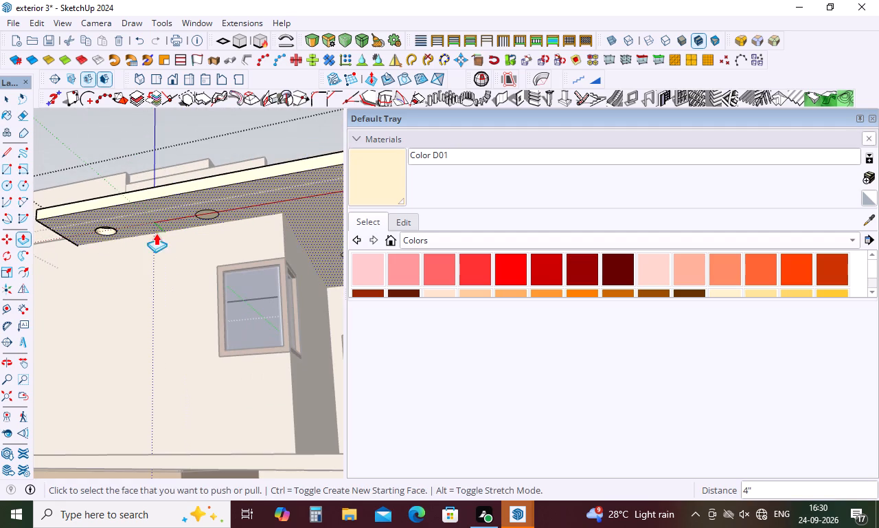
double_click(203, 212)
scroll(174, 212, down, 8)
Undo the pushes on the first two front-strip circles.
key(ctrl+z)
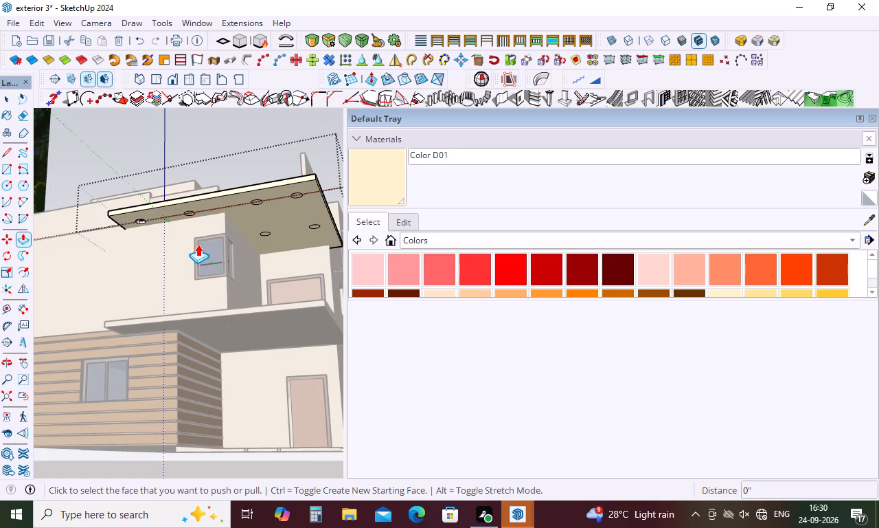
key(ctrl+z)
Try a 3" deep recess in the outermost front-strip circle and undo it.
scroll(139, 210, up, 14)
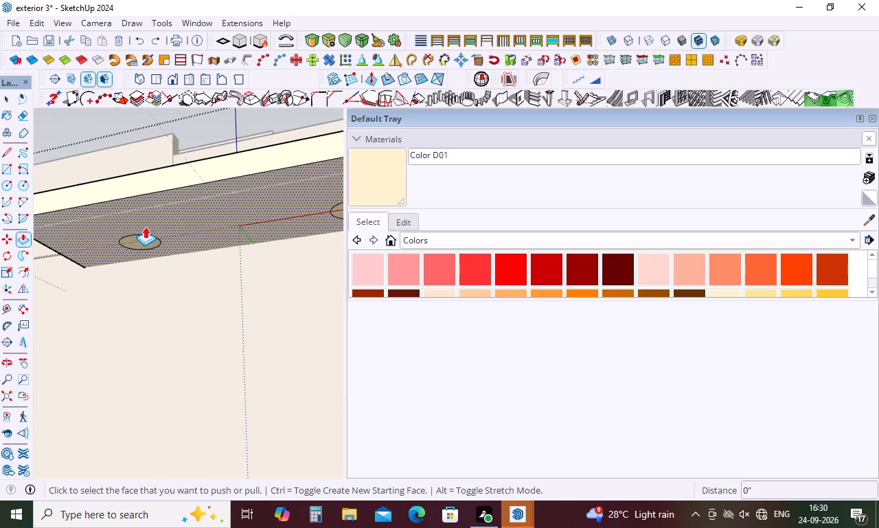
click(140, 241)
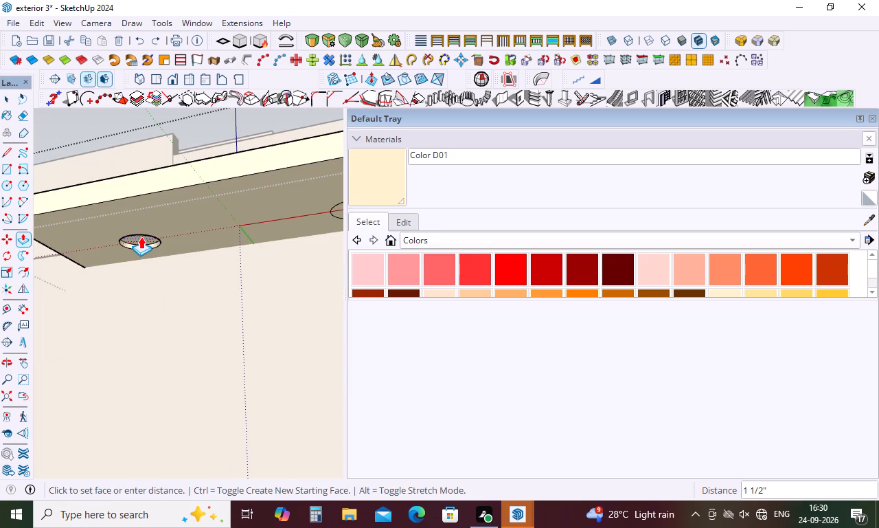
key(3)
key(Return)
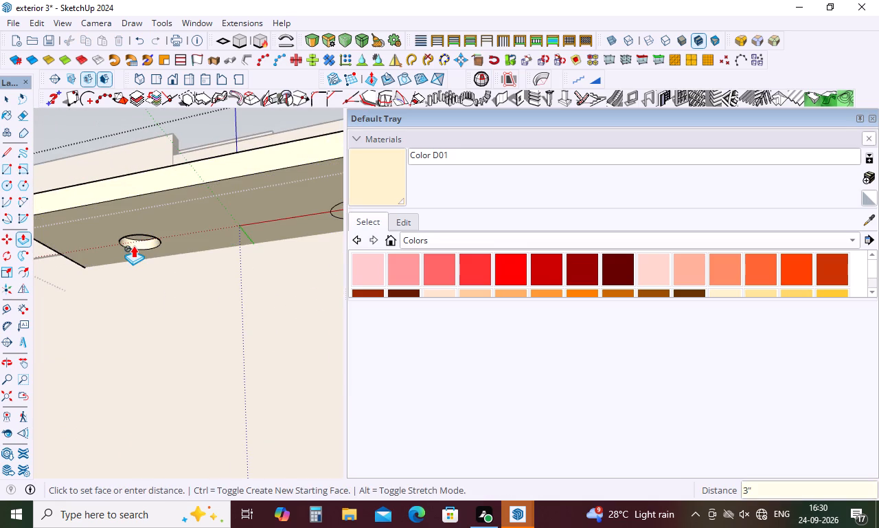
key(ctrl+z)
Push the outermost front-strip circle 2" into the slab.
click(139, 242)
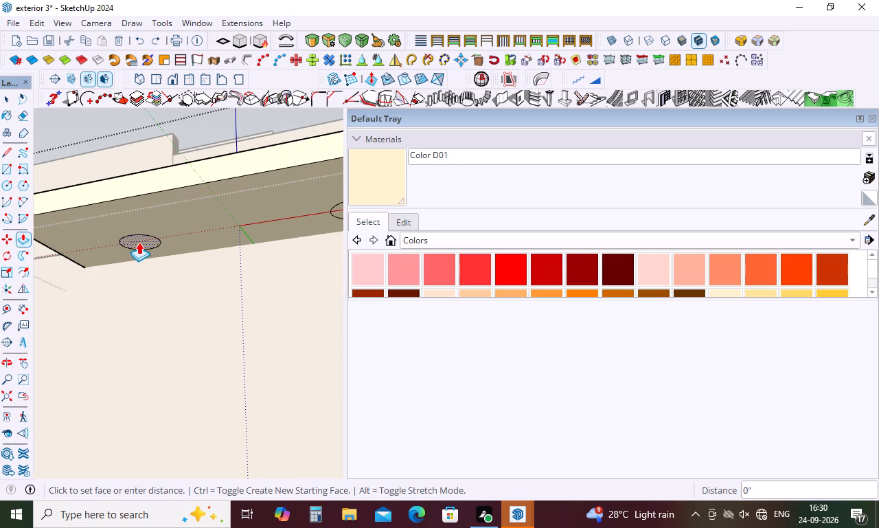
key(2)
key(Return)
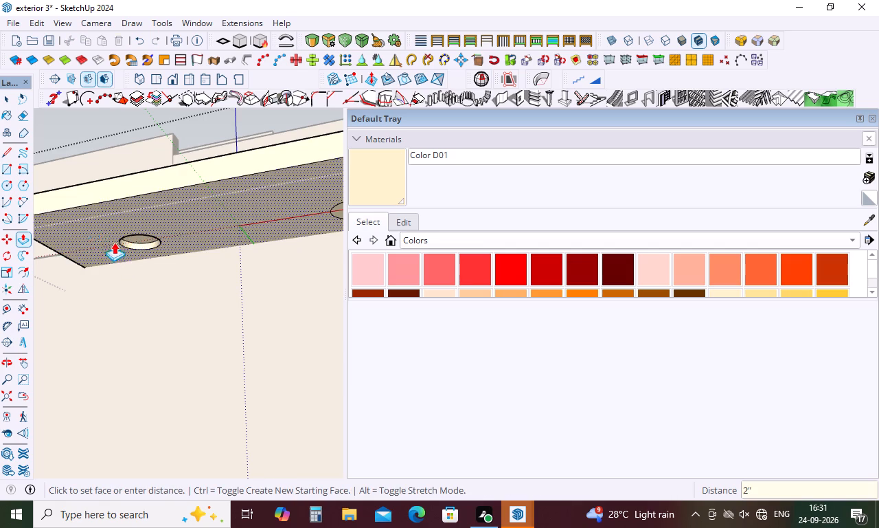
Repeat the 2" push on the second front-strip circle under the roof slab.
scroll(96, 228, down, 8)
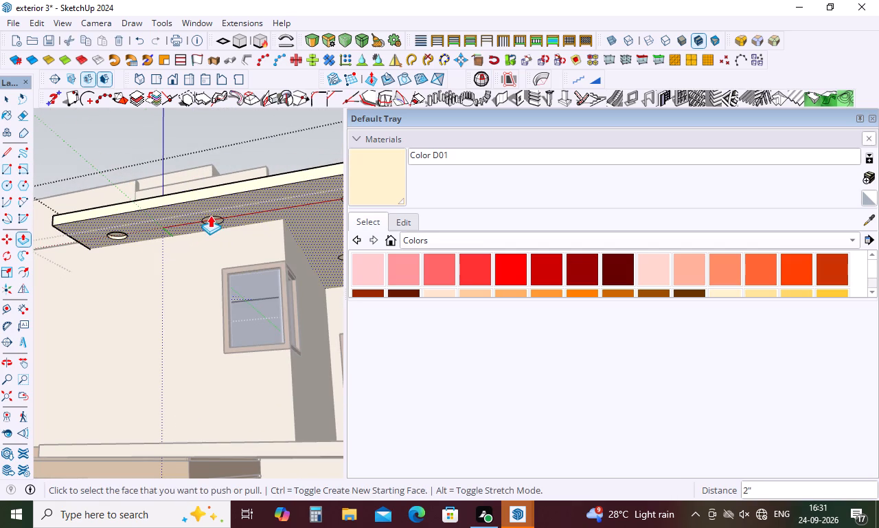
scroll(209, 210, up, 10)
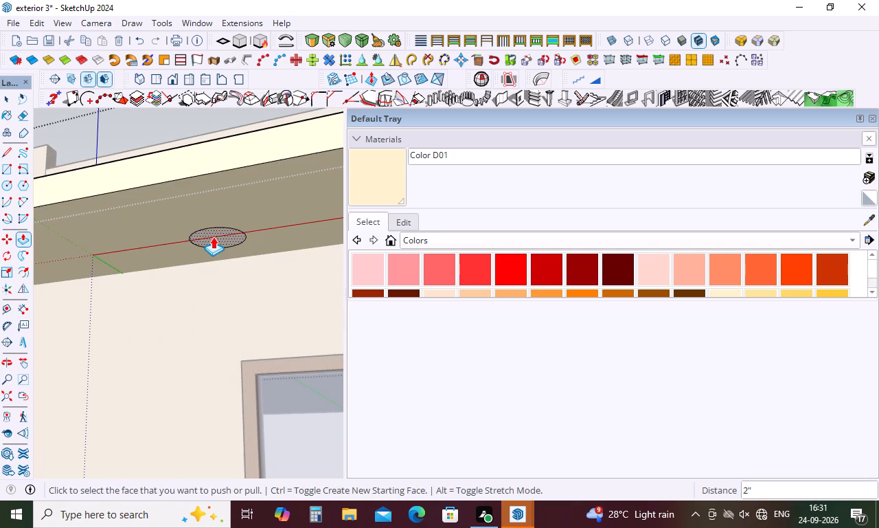
double_click(213, 236)
Repeat the 2" push on the two remaining front-strip circles and the two inner circles under the roof slab.
scroll(137, 245, down, 15)
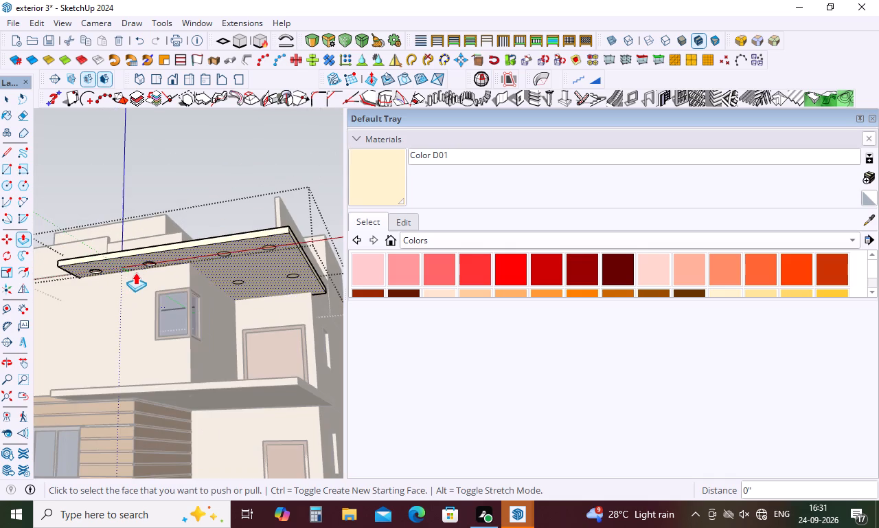
scroll(264, 232, up, 9)
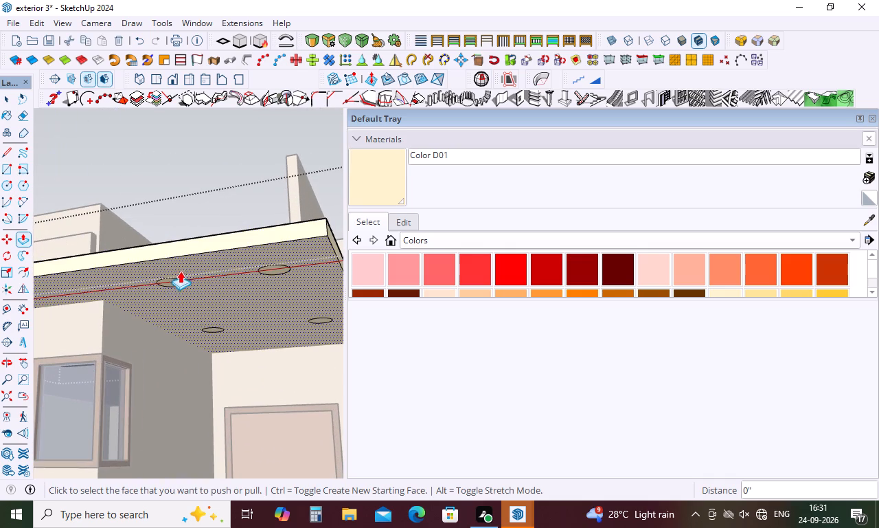
scroll(170, 269, up, 5)
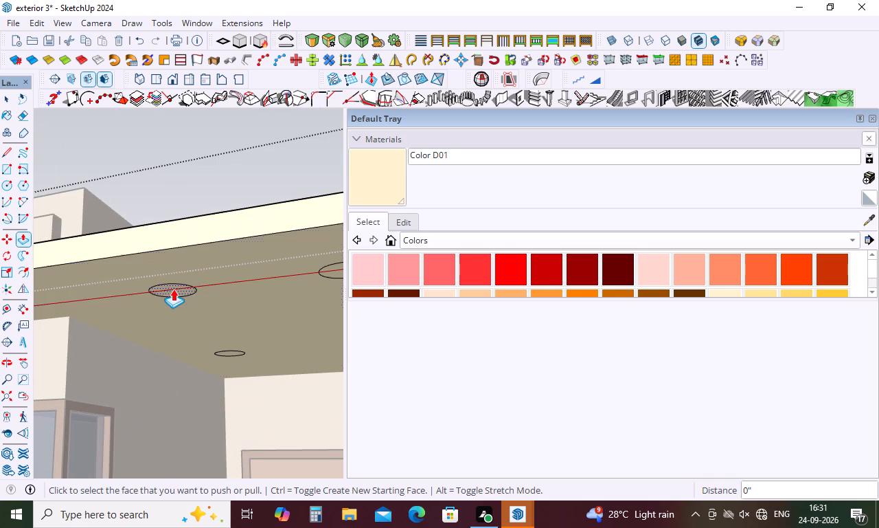
double_click(173, 289)
double_click(233, 354)
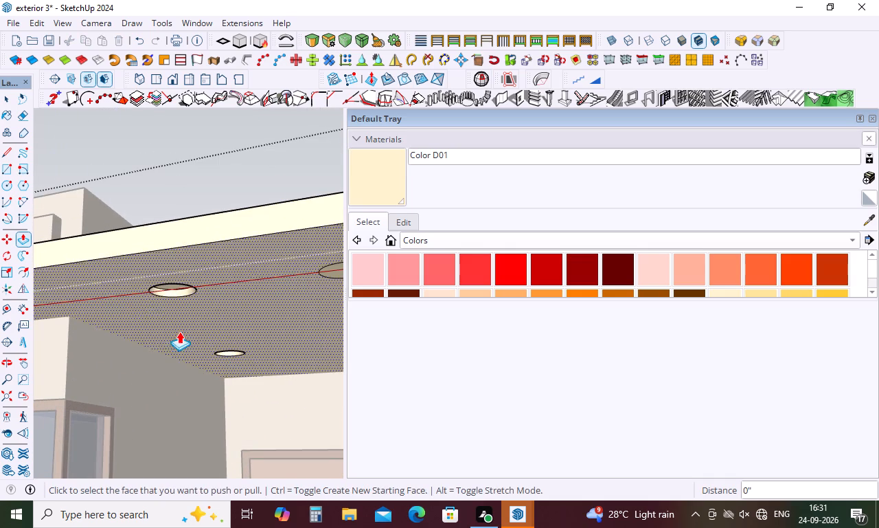
scroll(146, 299, down, 4)
double_click(278, 284)
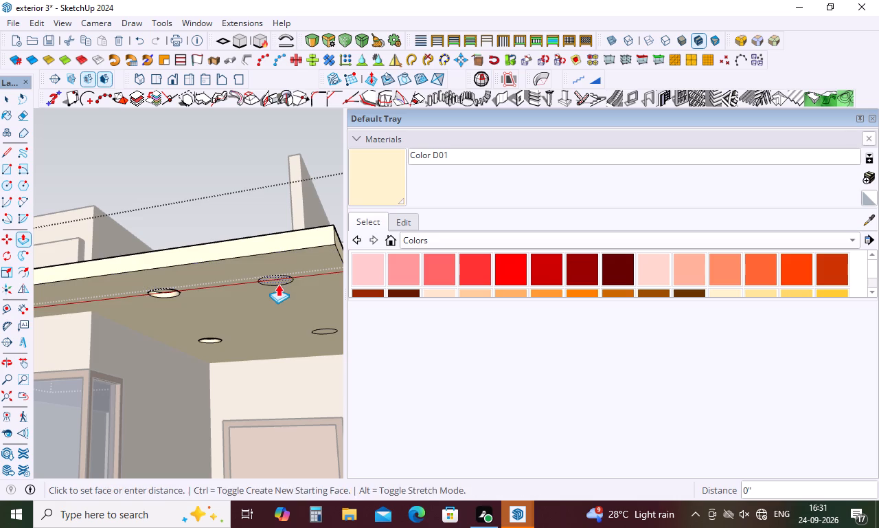
double_click(323, 331)
scroll(227, 303, down, 5)
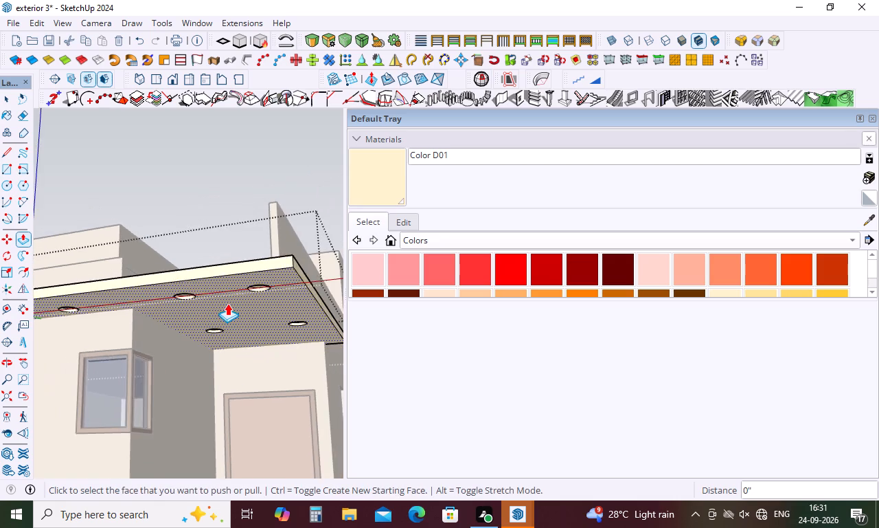
scroll(227, 303, down, 7)
middle_drag(229, 306, 228, 234)
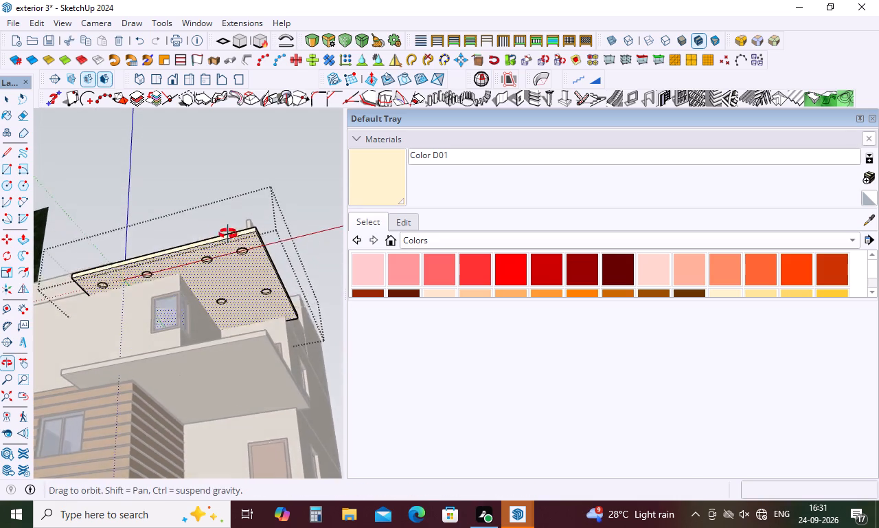
middle_drag(228, 234, 227, 227)
middle_drag(225, 219, 223, 256)
key(space)
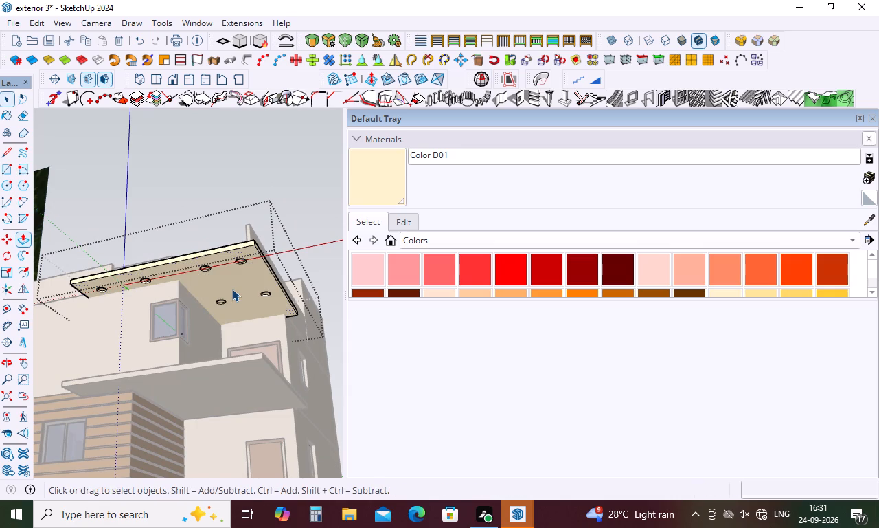
Paint the underside of the roof slab with Wood Cherry Original from the Wood collection and close the group.
scroll(236, 257, down, 6)
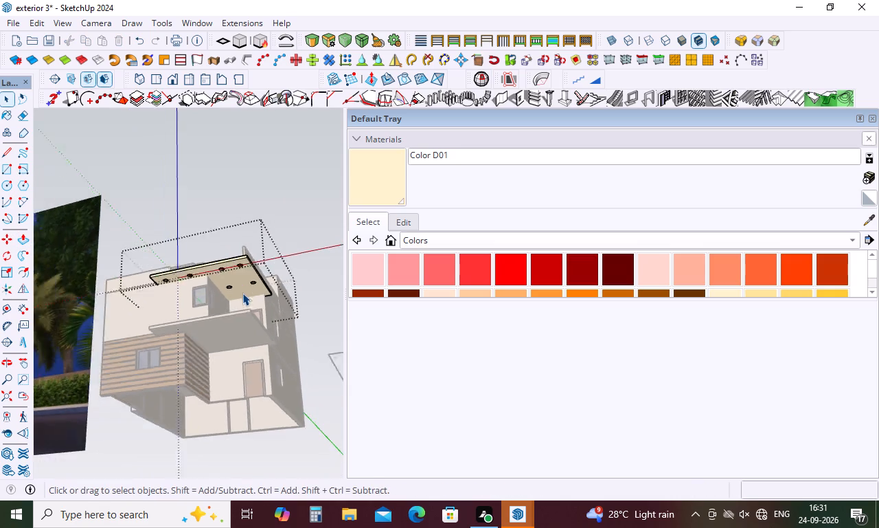
scroll(242, 293, down, 14)
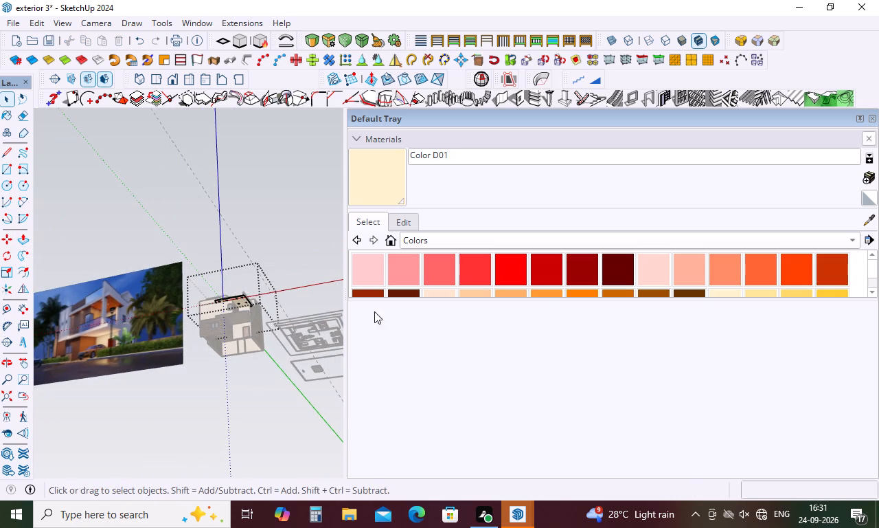
click(566, 243)
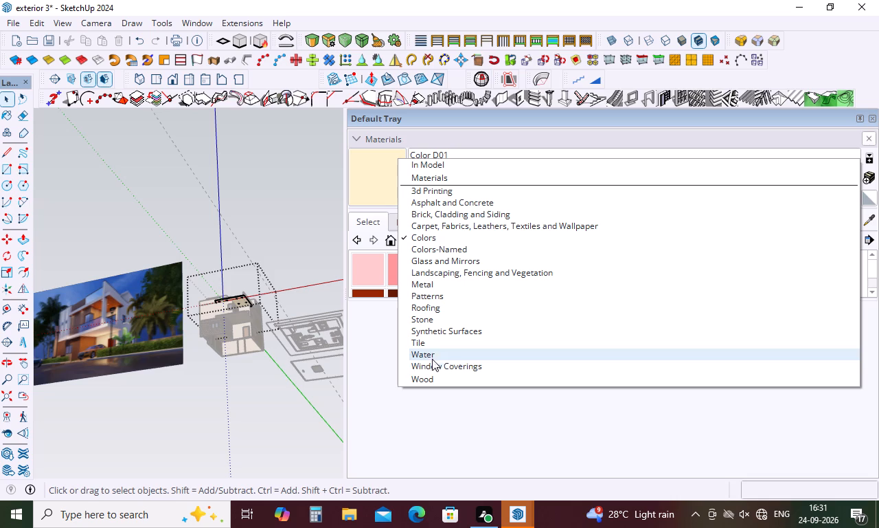
click(430, 377)
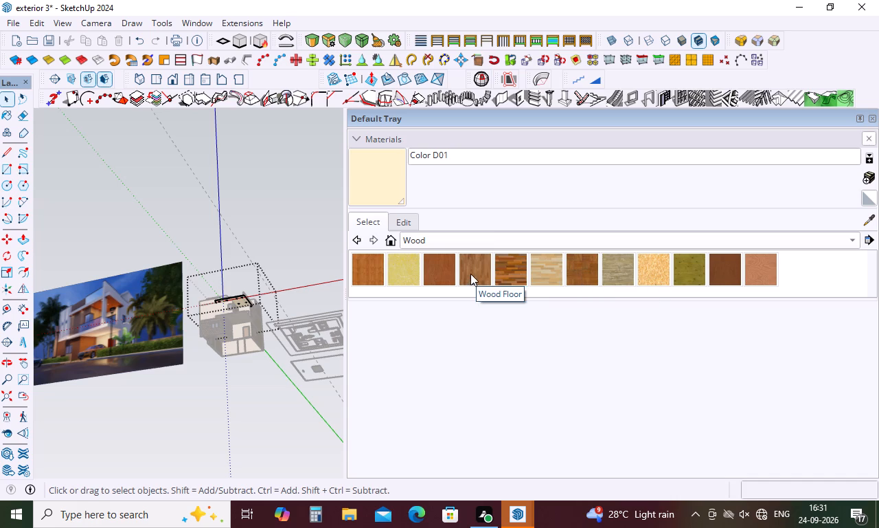
click(443, 268)
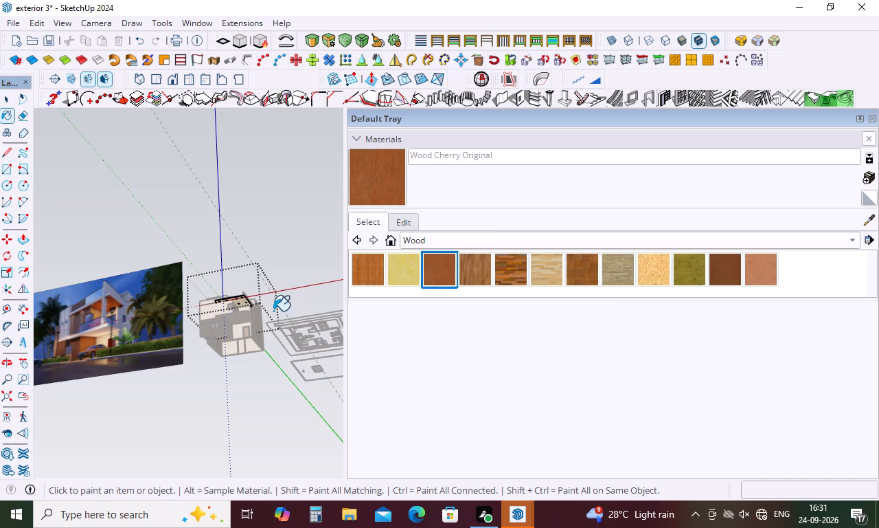
scroll(238, 313, up, 16)
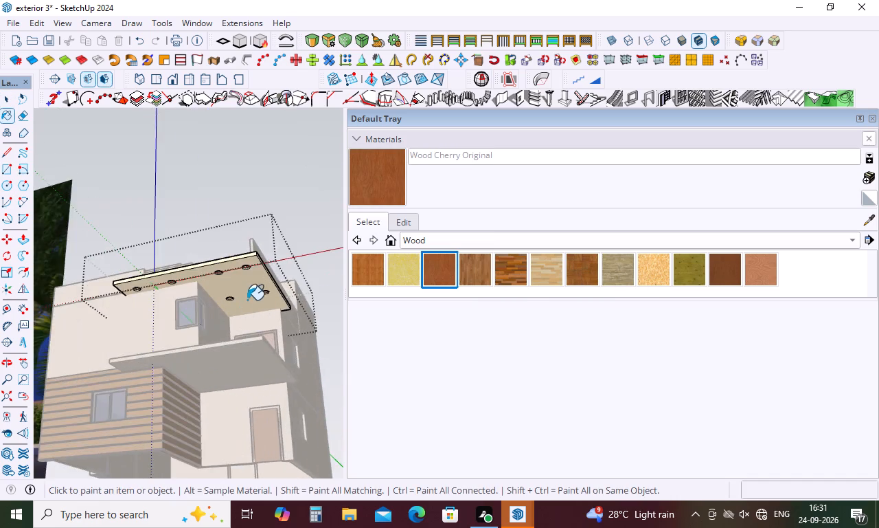
scroll(248, 282, up, 11)
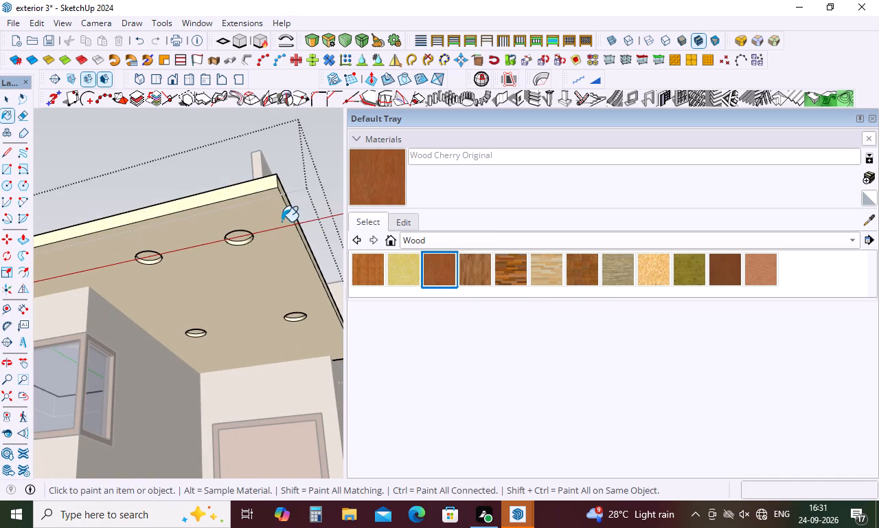
click(274, 260)
scroll(254, 251, down, 2)
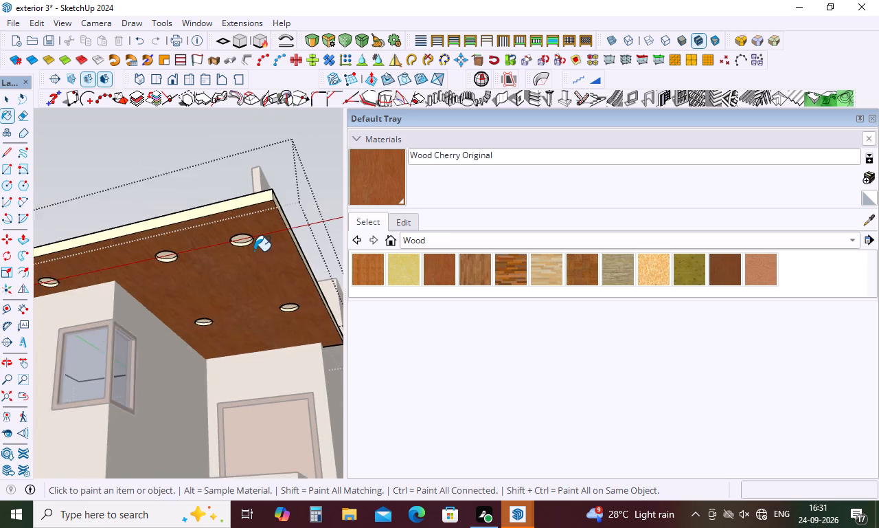
scroll(254, 251, down, 12)
key(space)
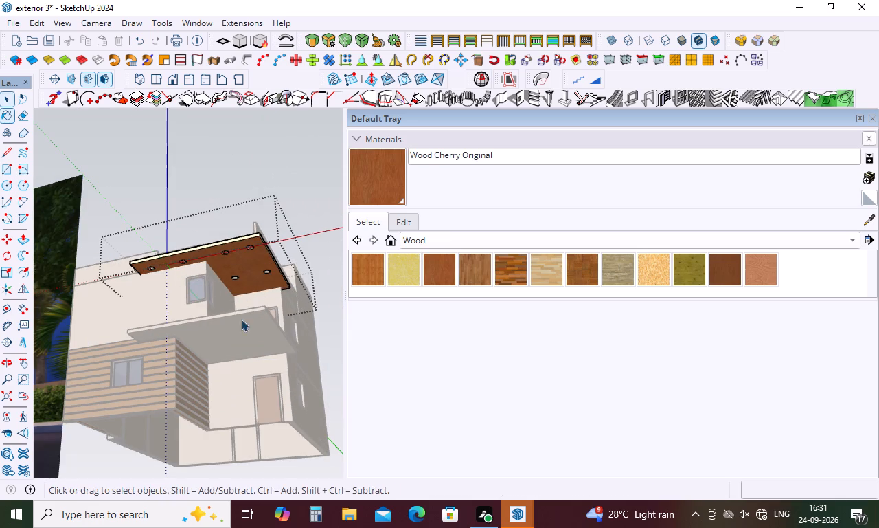
click(327, 419)
Compare the house's front facade with the reference picture, examining the upper-floor wall and the overhanging slabs.
scroll(251, 294, down, 4)
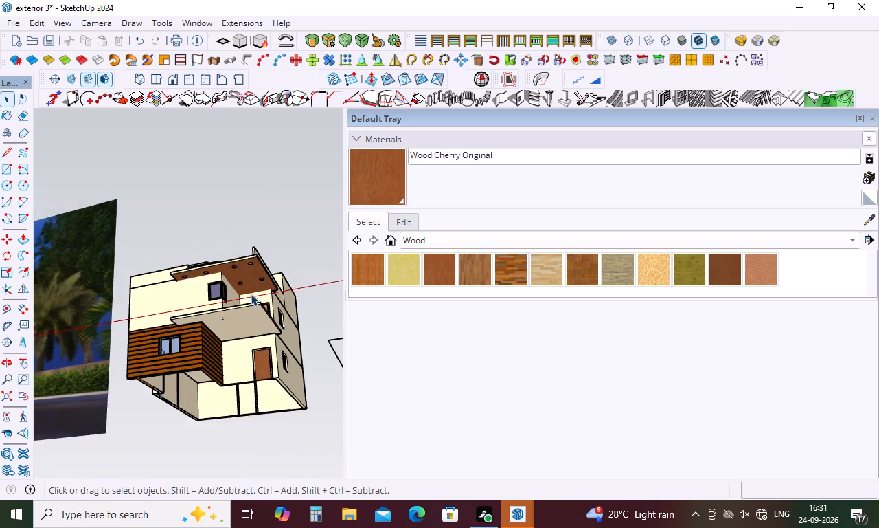
middle_drag(251, 294, 247, 363)
scroll(247, 344, down, 9)
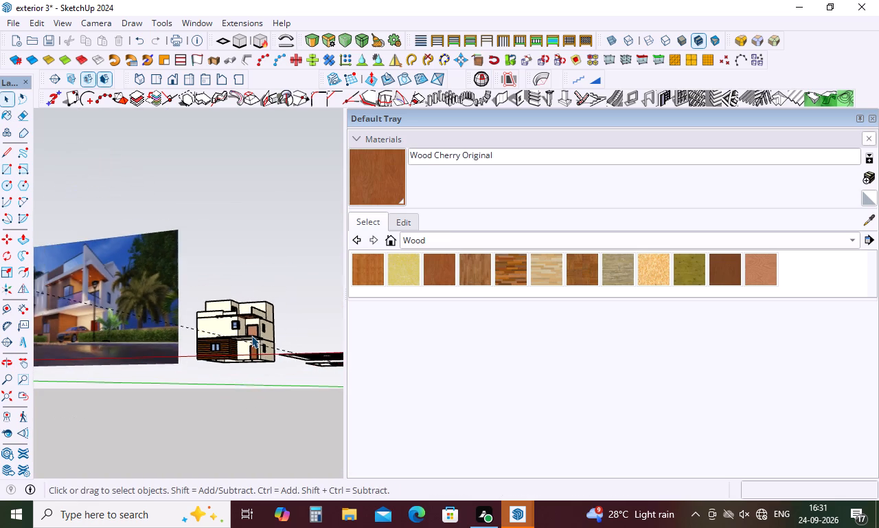
scroll(251, 335, down, 4)
middle_drag(249, 337, 240, 314)
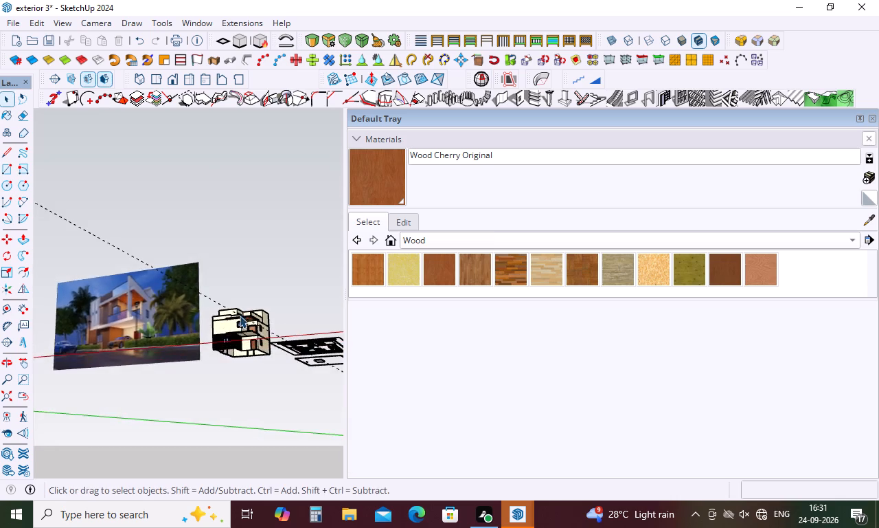
scroll(240, 316, up, 10)
scroll(265, 328, down, 8)
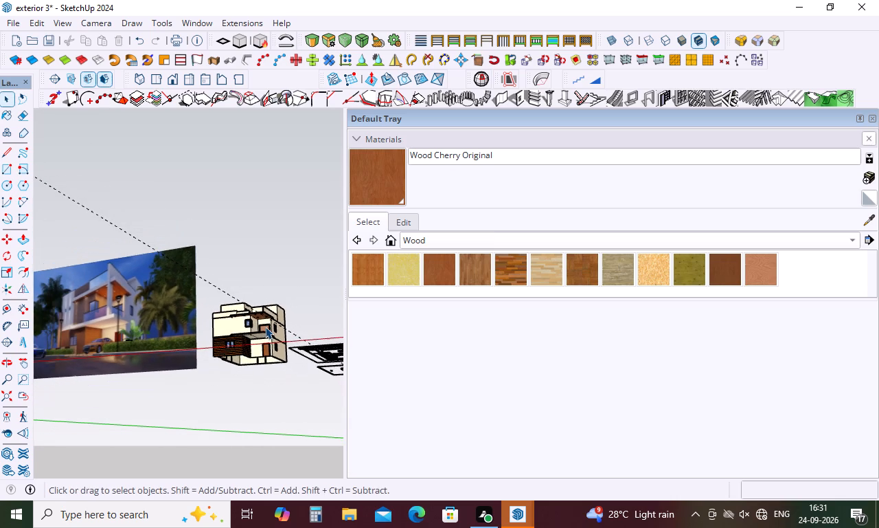
scroll(255, 321, up, 4)
middle_drag(255, 319, 259, 328)
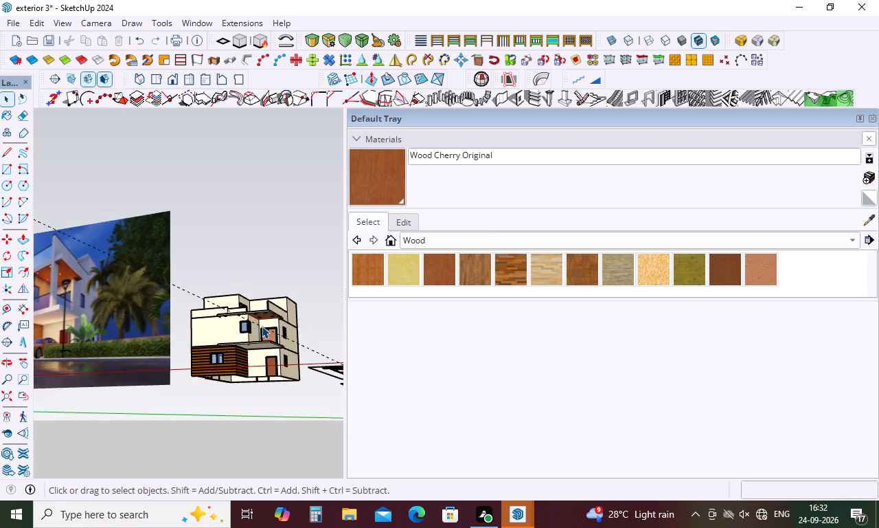
scroll(262, 326, down, 4)
scroll(242, 318, up, 3)
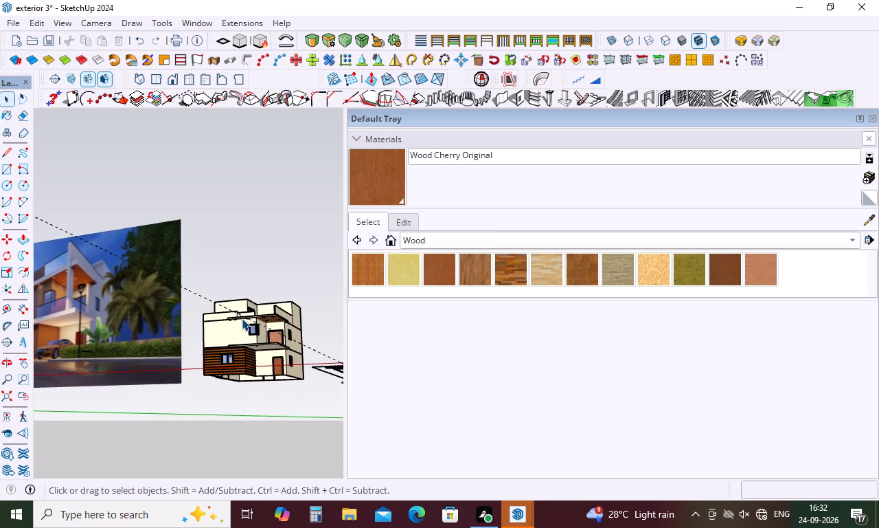
scroll(242, 322, down, 4)
scroll(236, 326, up, 5)
middle_drag(238, 330, 248, 373)
In the upper-floor wall group, draw a vertical line about 10' high up the front wall to the roof slab's underside, splitting the face.
scroll(233, 344, up, 6)
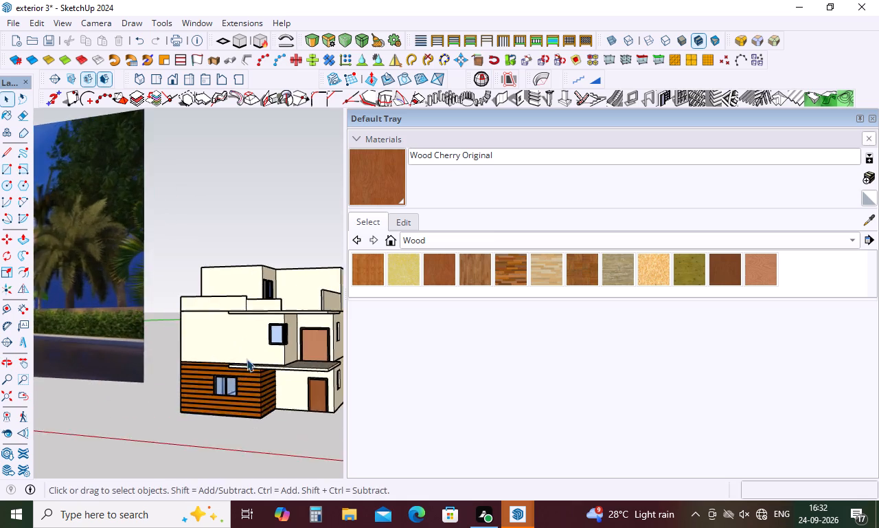
scroll(247, 359, up, 7)
double_click(253, 342)
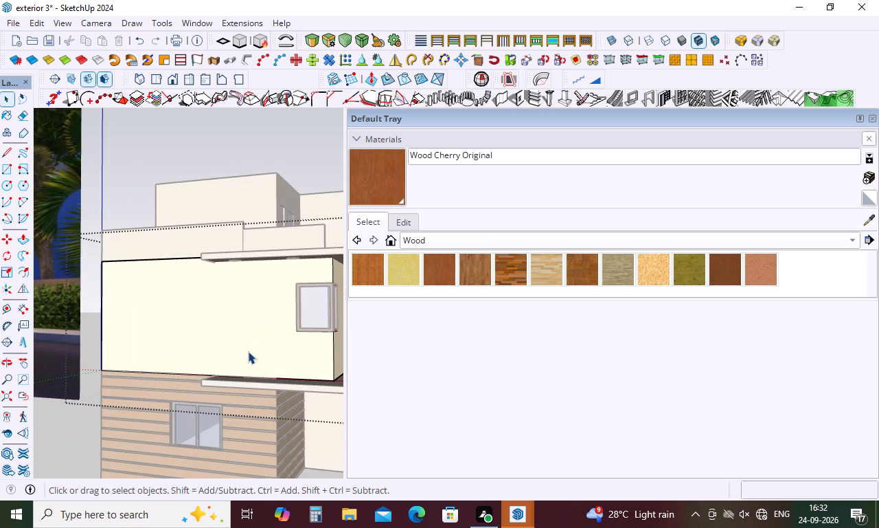
key(l)
click(214, 375)
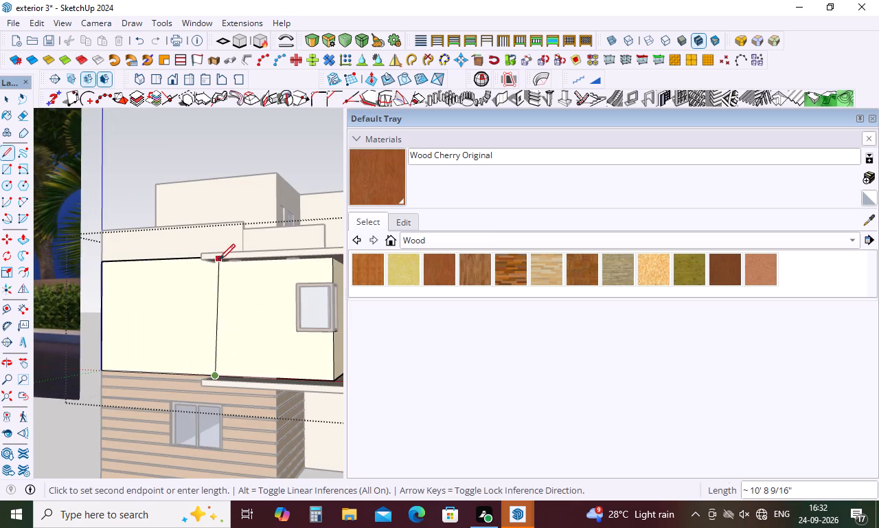
scroll(210, 263, up, 10)
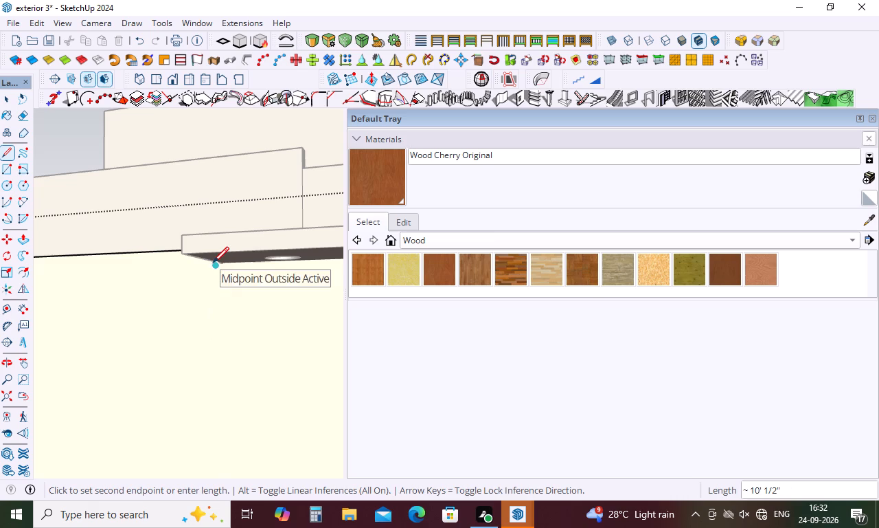
click(217, 266)
scroll(238, 249, down, 4)
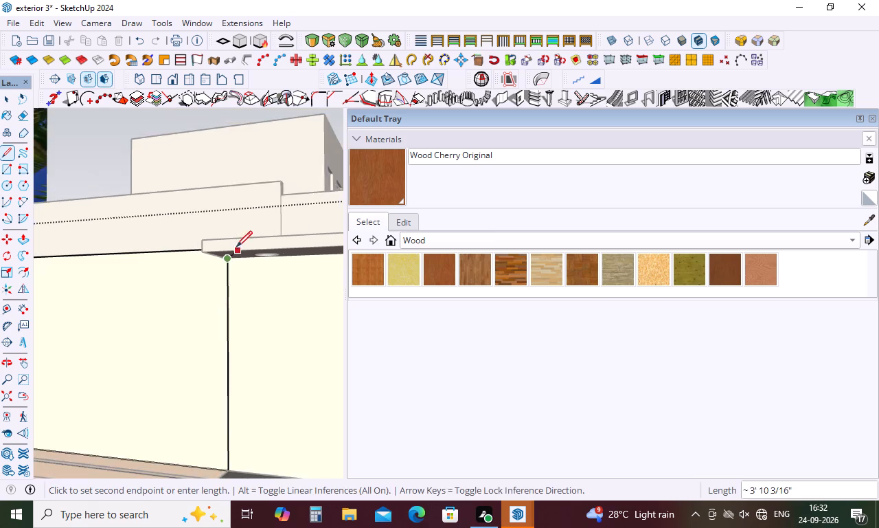
scroll(236, 247, down, 16)
middle_drag(266, 291, 268, 252)
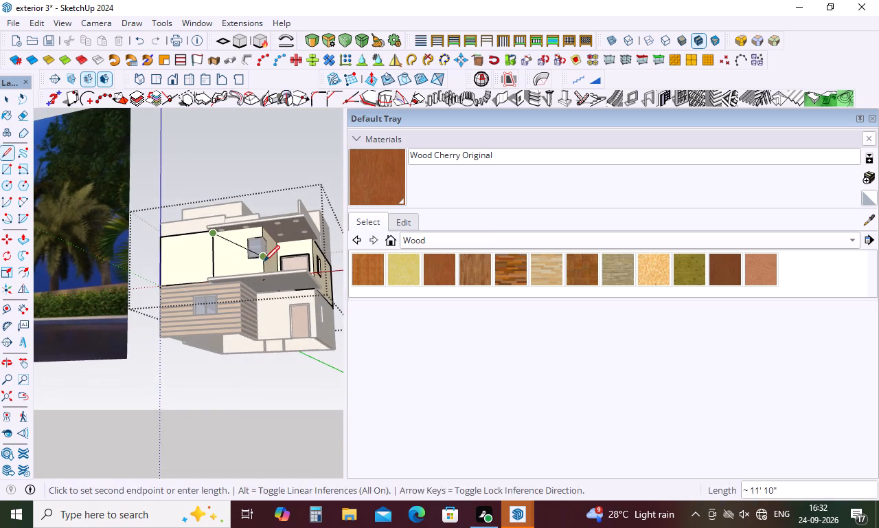
key(space)
click(247, 382)
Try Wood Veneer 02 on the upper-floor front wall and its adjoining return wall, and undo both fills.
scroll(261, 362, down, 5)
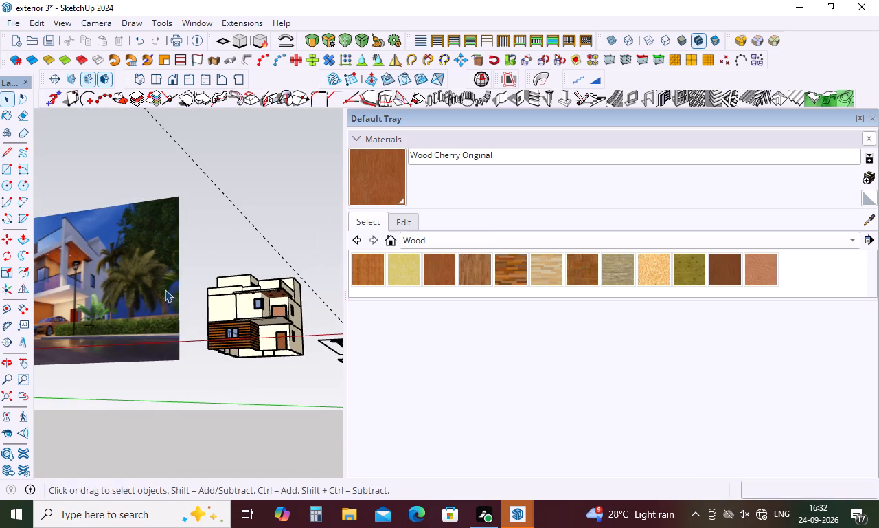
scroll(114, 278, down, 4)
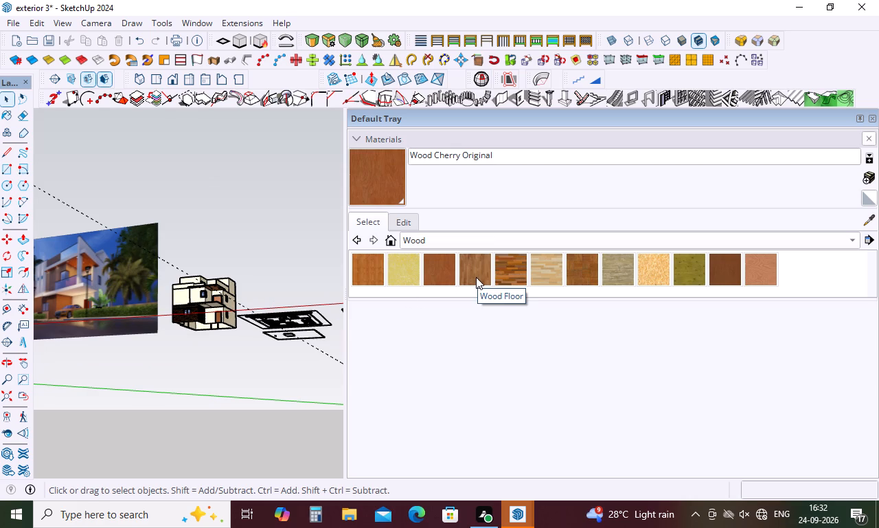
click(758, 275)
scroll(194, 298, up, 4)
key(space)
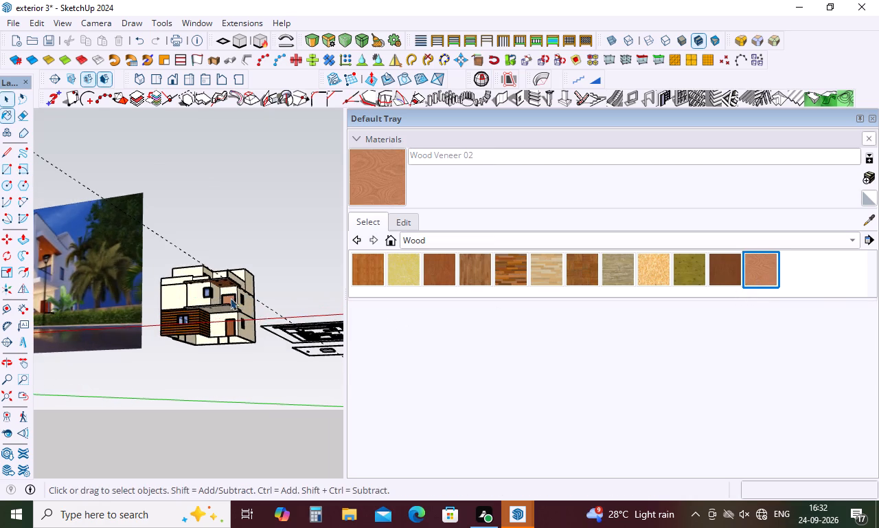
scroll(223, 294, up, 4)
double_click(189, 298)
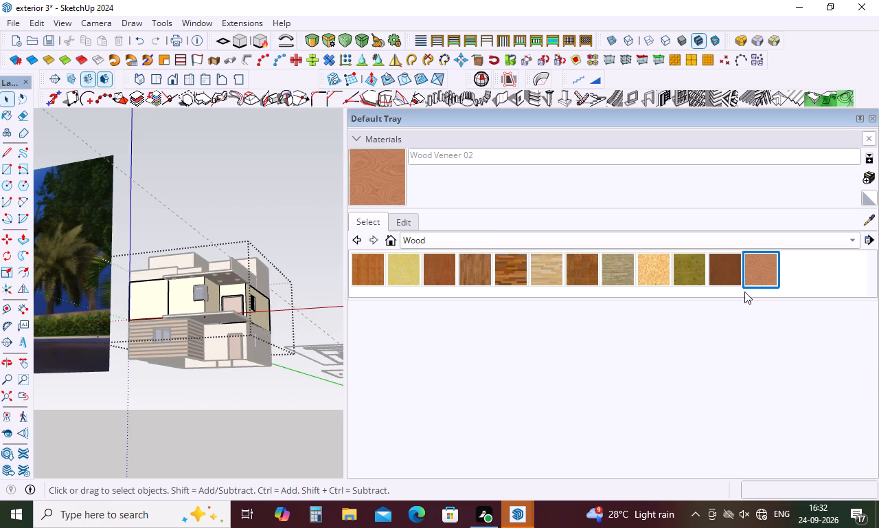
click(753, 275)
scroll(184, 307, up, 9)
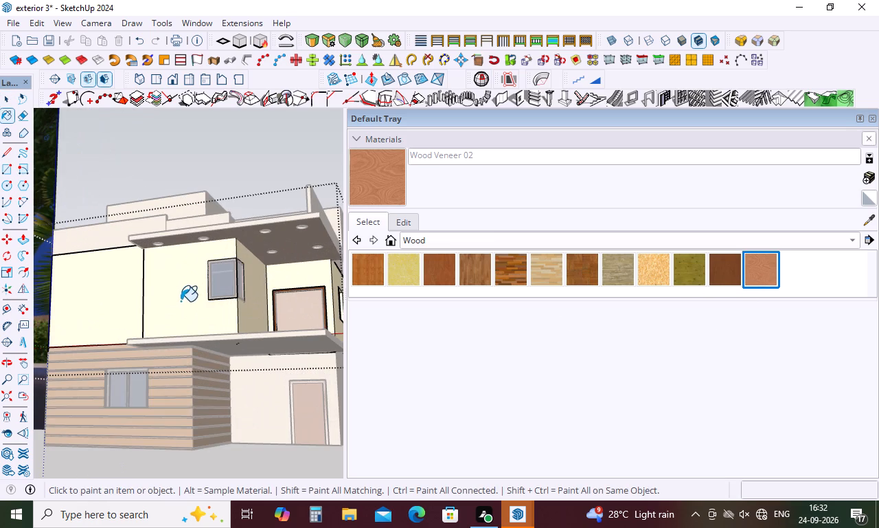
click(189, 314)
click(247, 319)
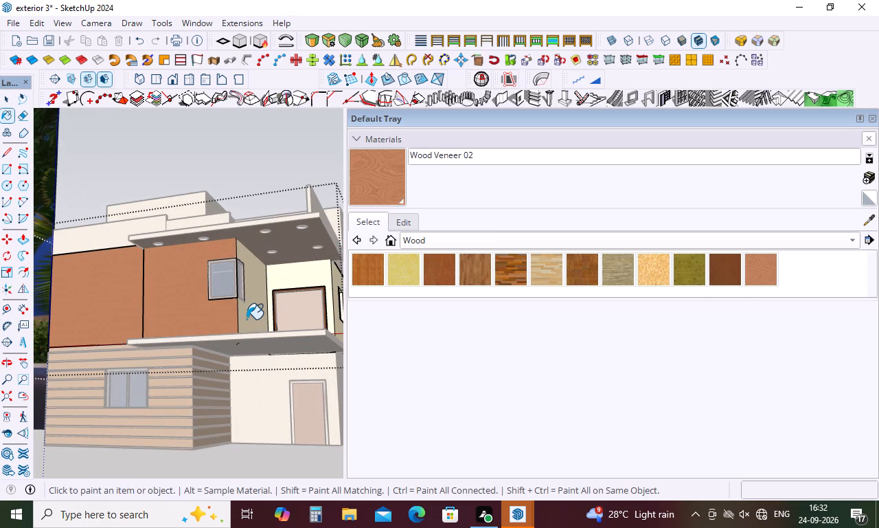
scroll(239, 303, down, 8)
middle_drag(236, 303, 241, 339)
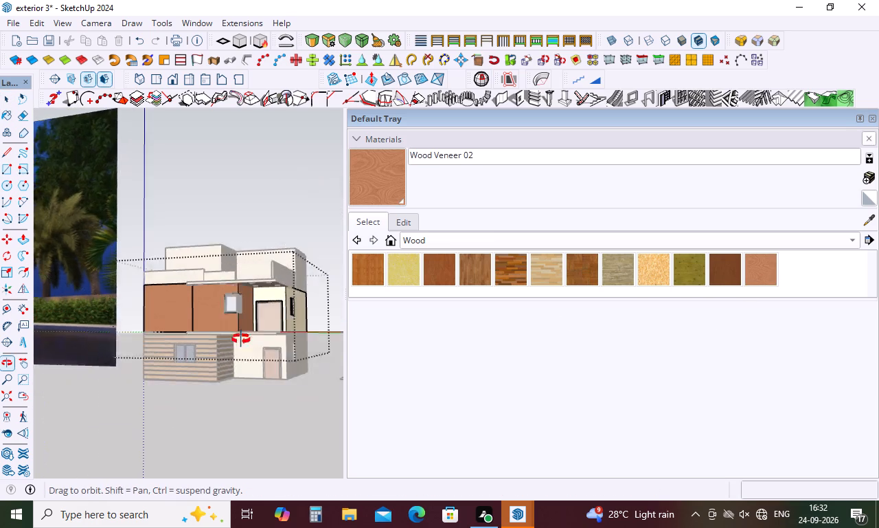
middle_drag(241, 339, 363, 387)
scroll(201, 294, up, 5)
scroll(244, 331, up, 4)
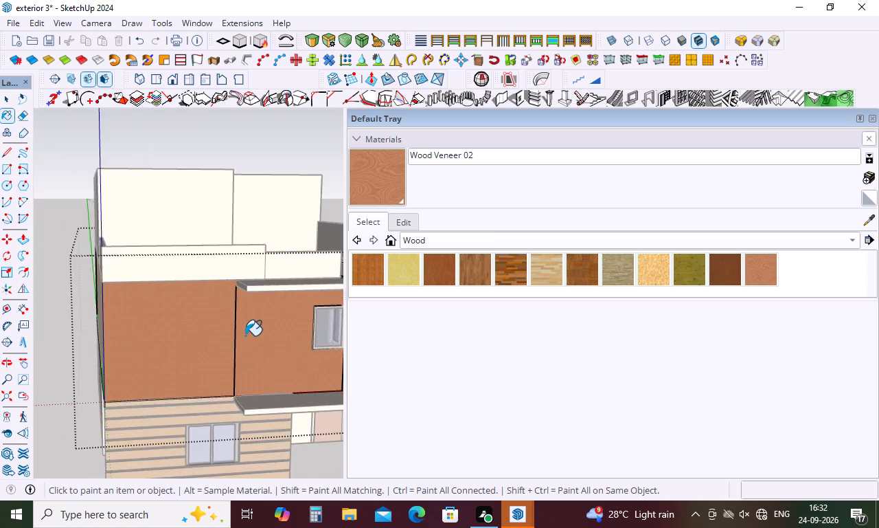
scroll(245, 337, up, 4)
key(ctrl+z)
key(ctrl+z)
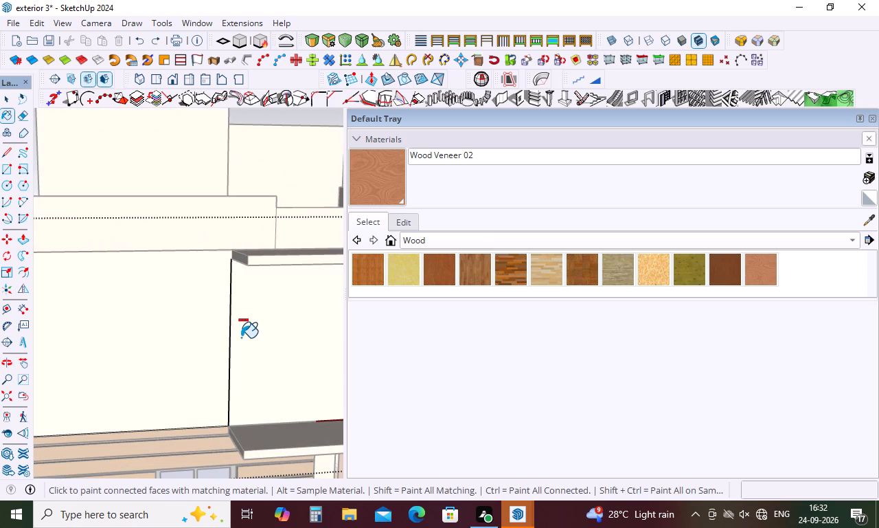
Replace the dividing line on the upper-floor front wall with a full-height 10' 6" line up to the wall's top edge.
middle_drag(231, 328, 302, 331)
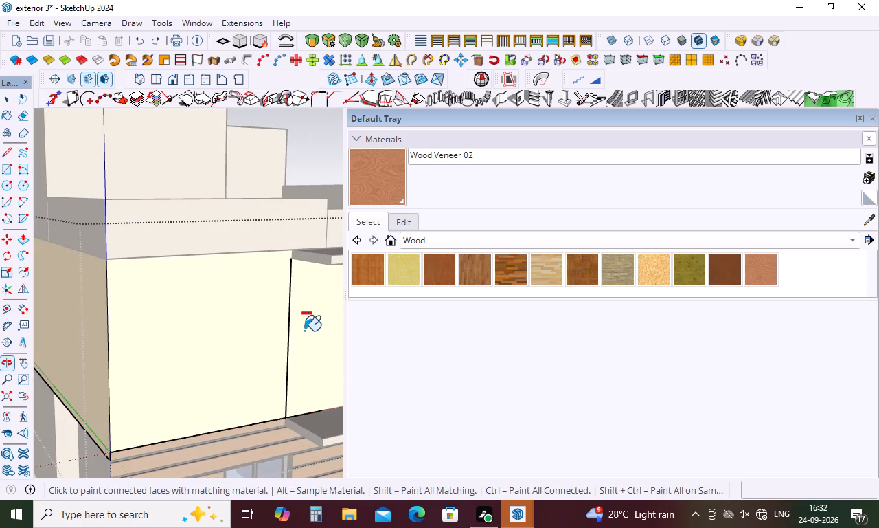
key(space)
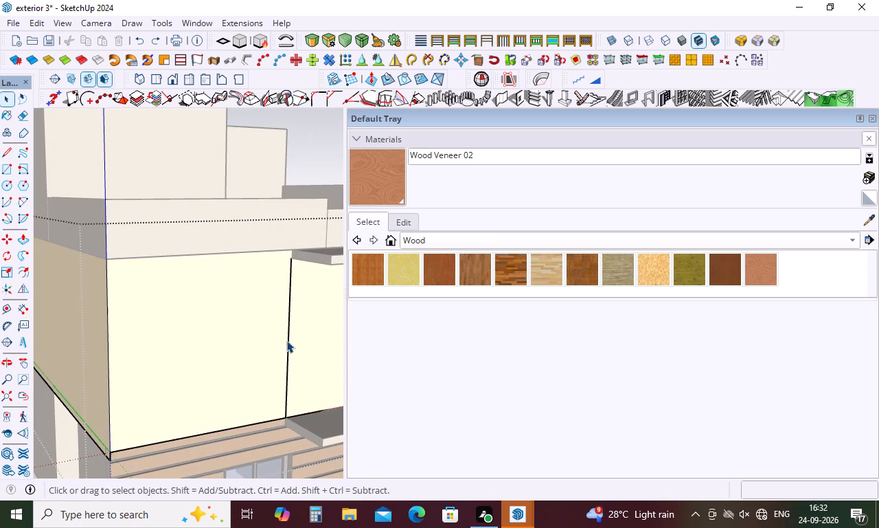
click(290, 333)
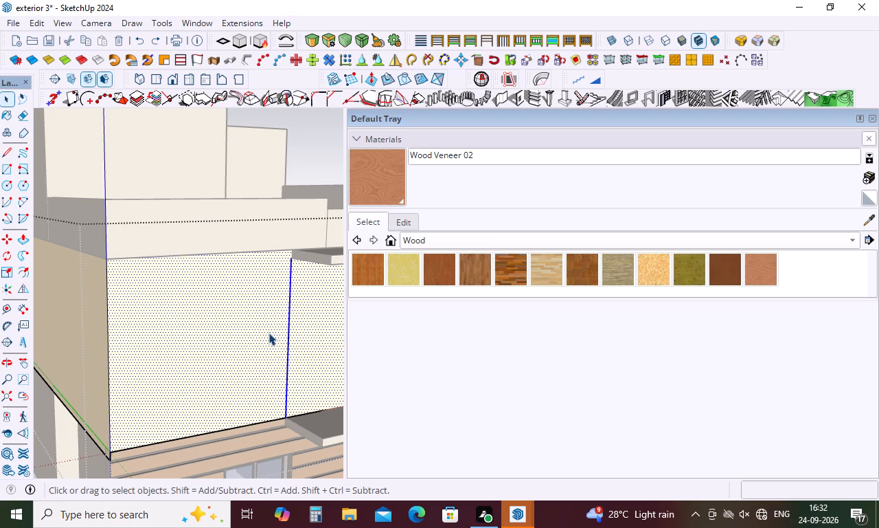
key(Escape)
double_click(267, 338)
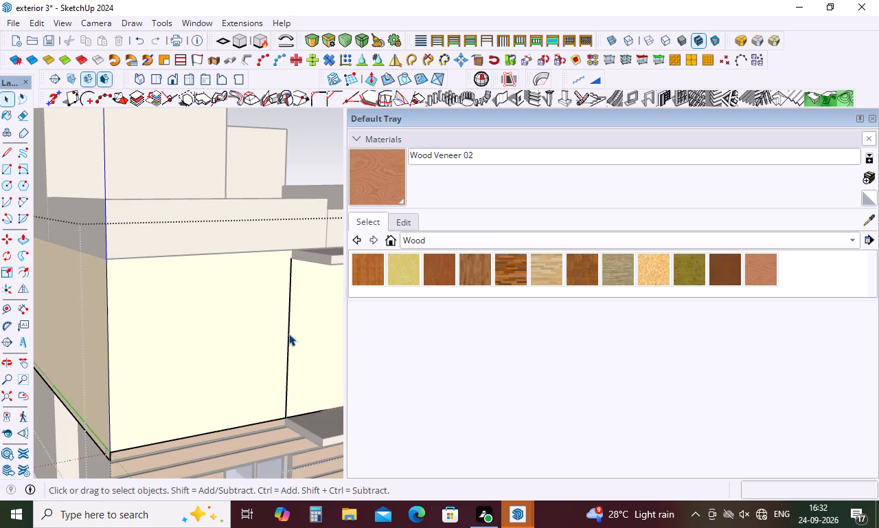
click(288, 332)
key(Delete)
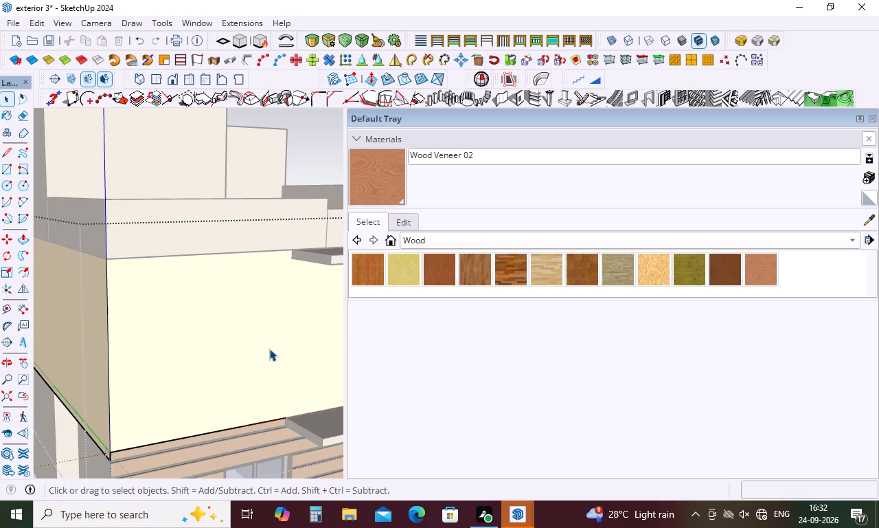
key(l)
click(286, 419)
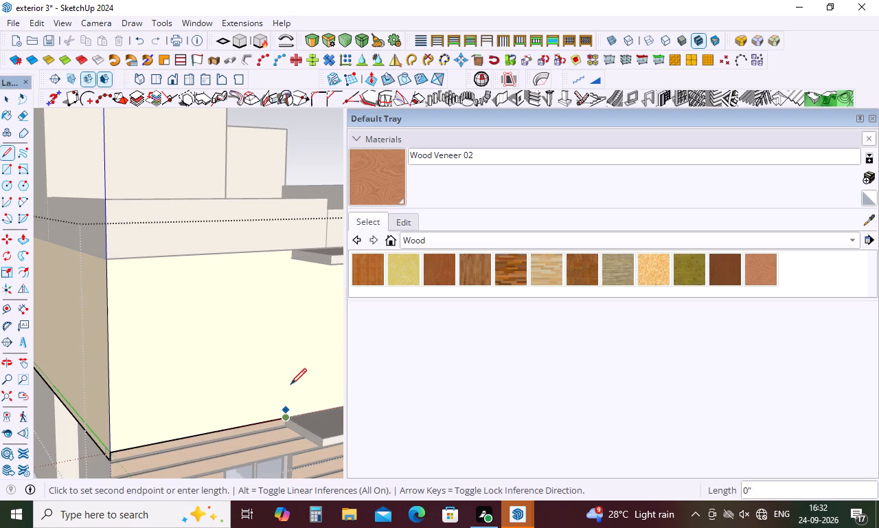
click(293, 251)
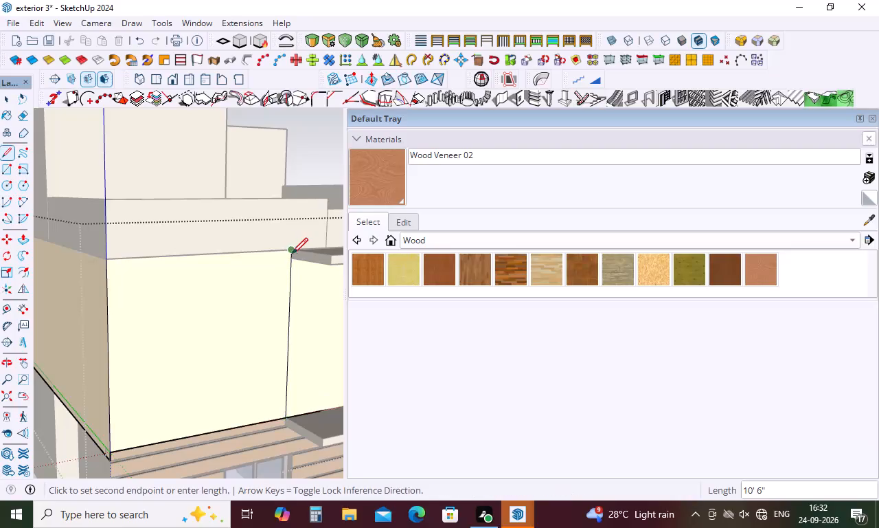
key(space)
Paint the front wall section around the upper-floor window and its return wall with Wood Veneer 02, and close the group.
click(304, 325)
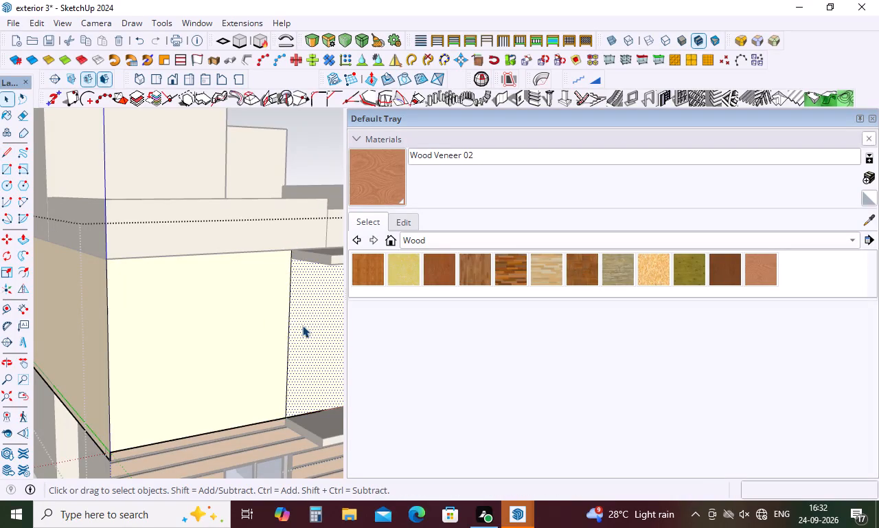
scroll(206, 271, down, 9)
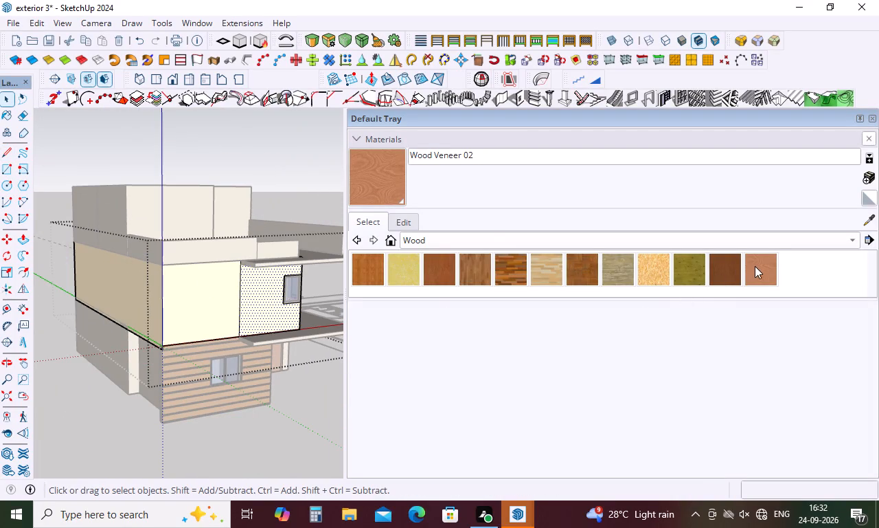
click(755, 266)
click(265, 314)
scroll(241, 309, down, 1)
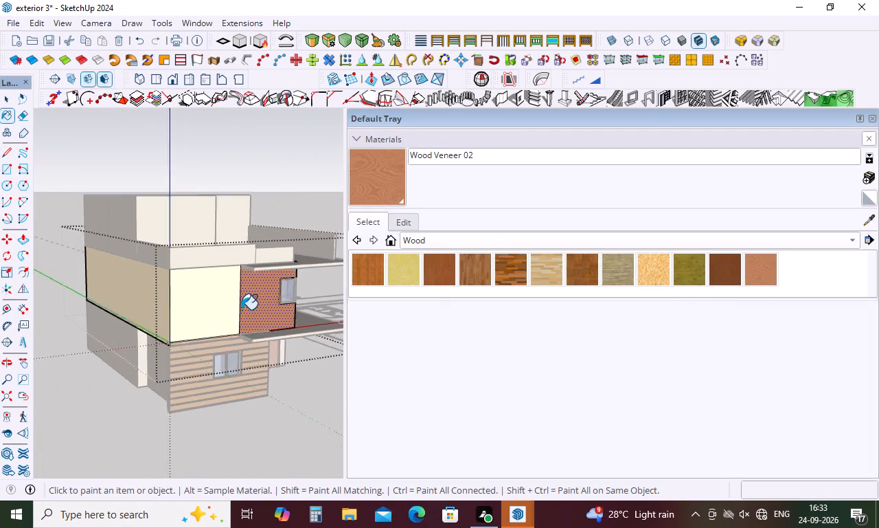
scroll(241, 309, down, 2)
middle_drag(258, 309, 34, 290)
click(152, 302)
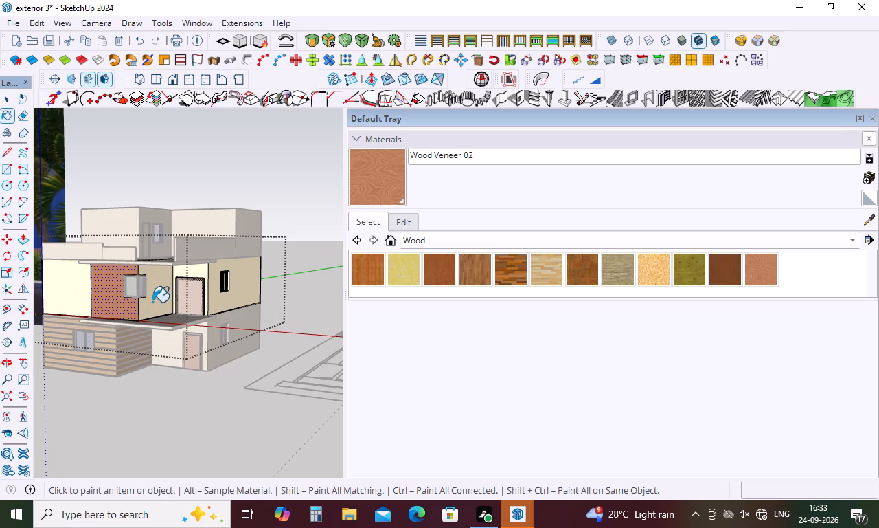
scroll(170, 312, down, 14)
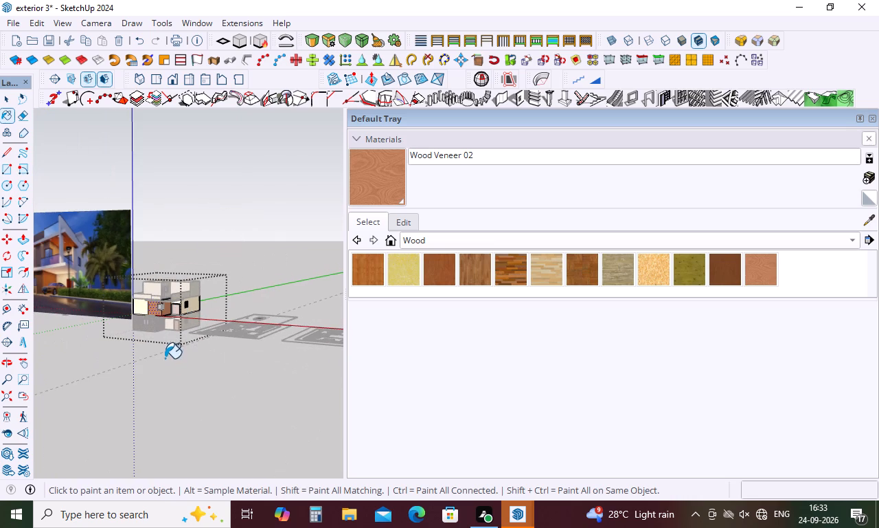
key(space)
click(165, 394)
Compare the painted house with the reference picture, examining the upper-floor facade and the parapet above it.
scroll(171, 327, down, 4)
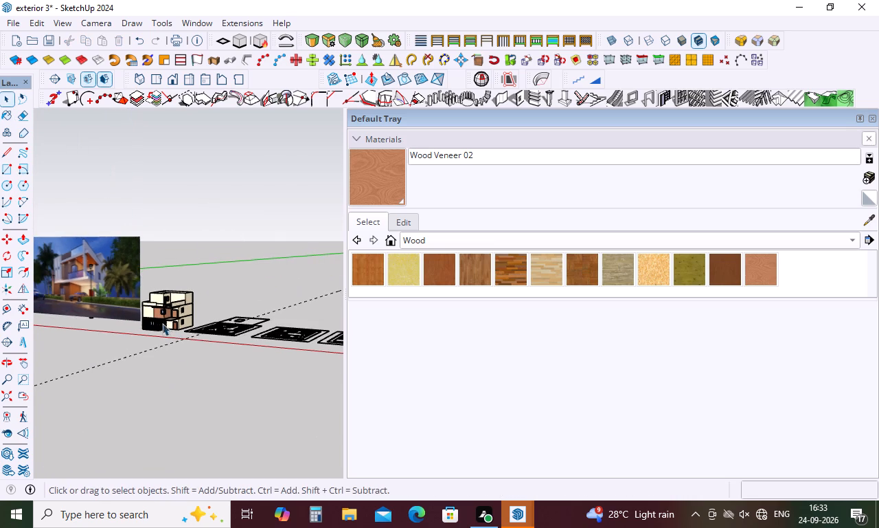
scroll(59, 272, up, 6)
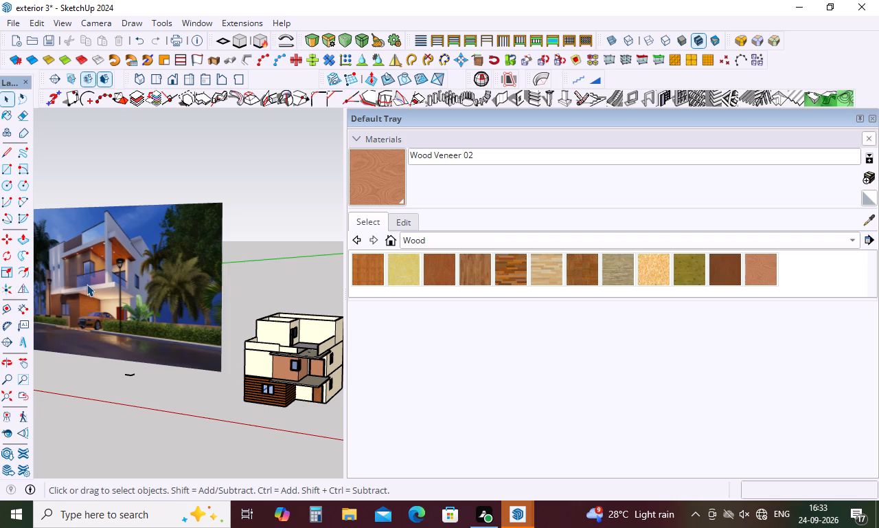
middle_drag(86, 286, 137, 307)
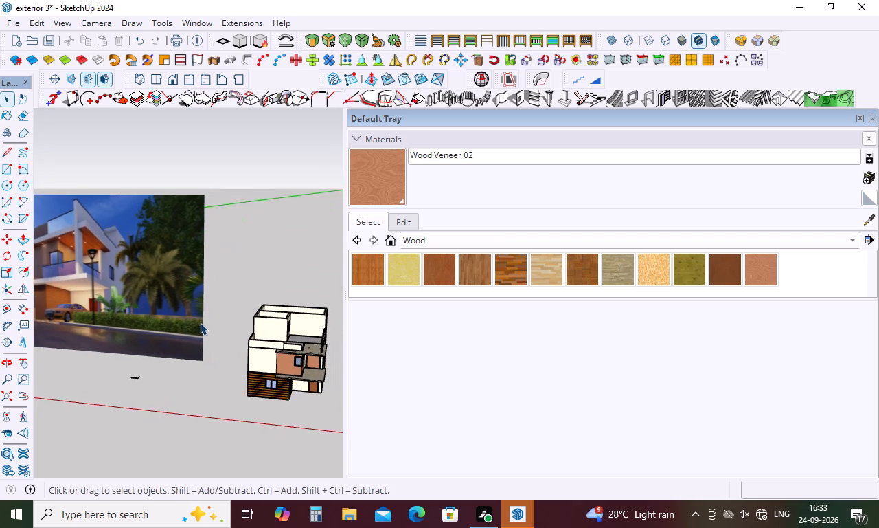
scroll(201, 322, down, 3)
scroll(71, 274, up, 8)
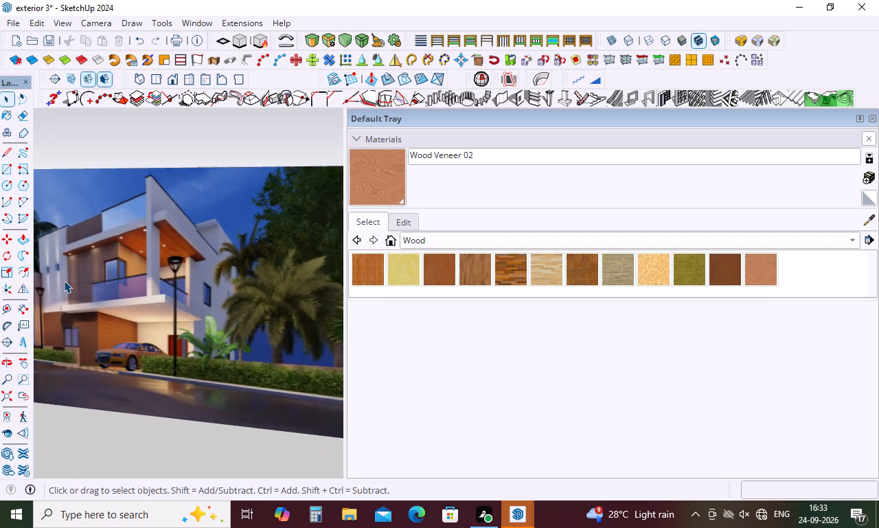
scroll(229, 311, down, 3)
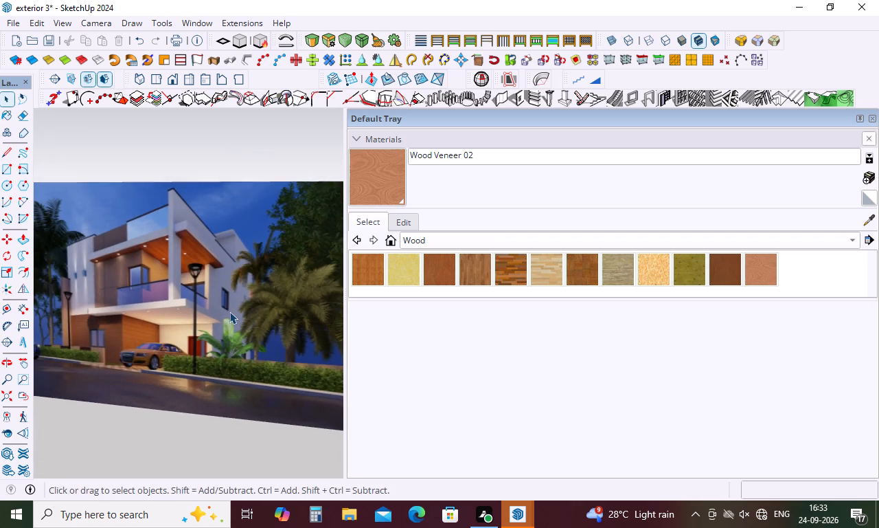
scroll(224, 310, down, 4)
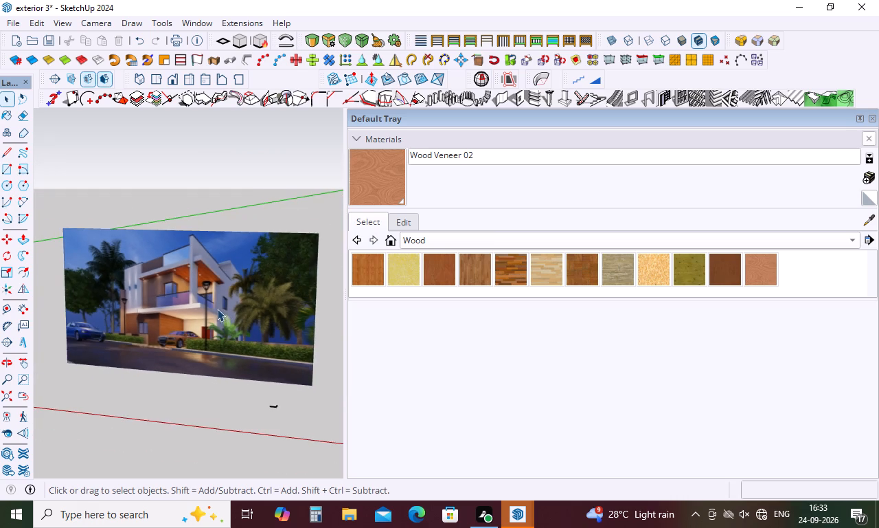
scroll(212, 306, down, 4)
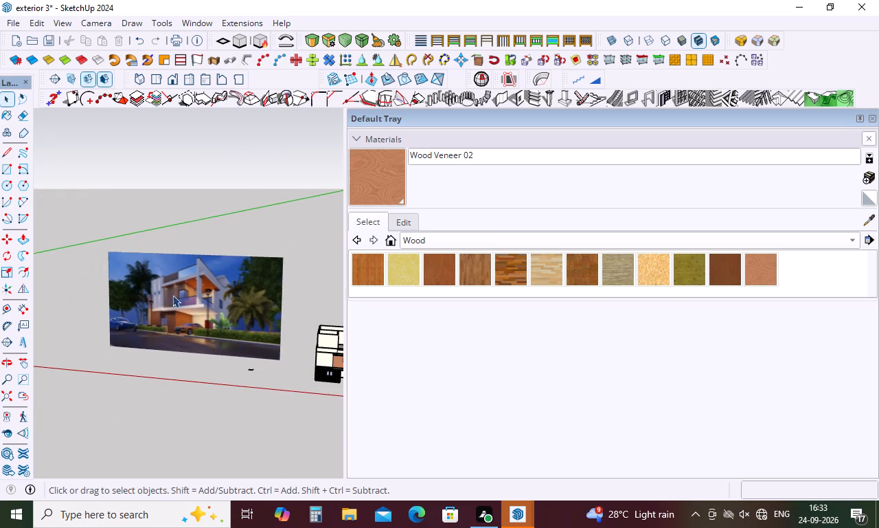
scroll(152, 284, up, 9)
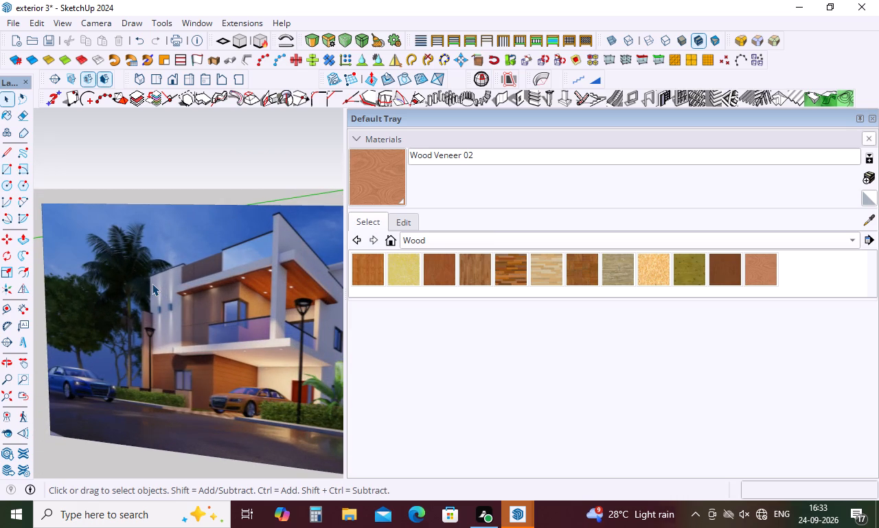
scroll(152, 283, down, 12)
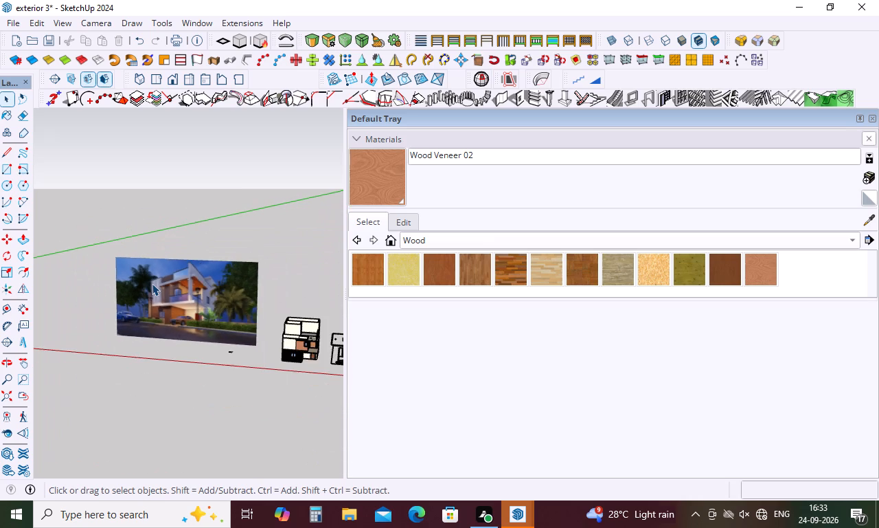
scroll(151, 283, down, 4)
scroll(244, 301, up, 10)
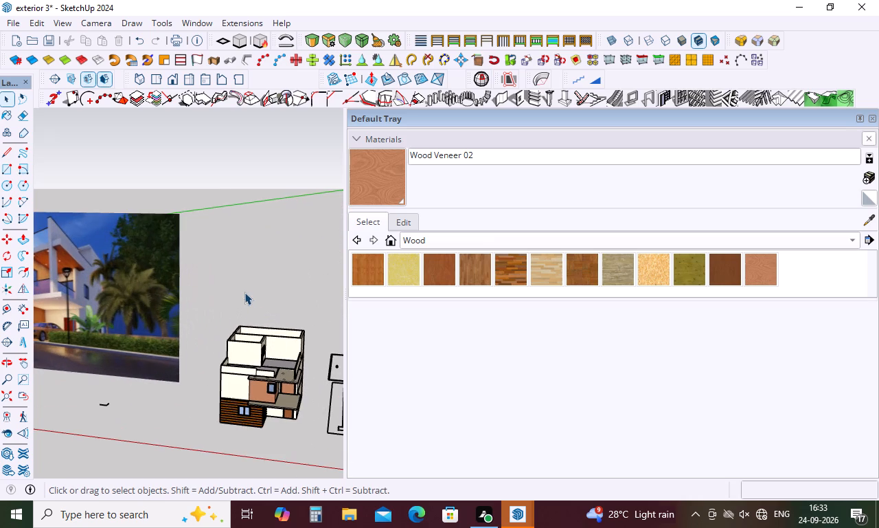
Open the parapet group and draw a line about 14' 1 1/2" long across the front parapet, marking a narrow band below its top edge.
scroll(236, 379, up, 8)
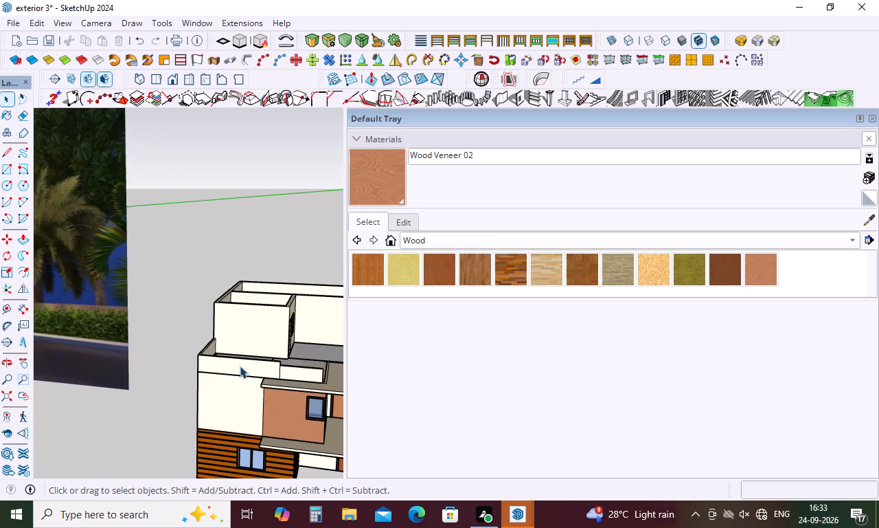
scroll(227, 373, up, 8)
double_click(219, 349)
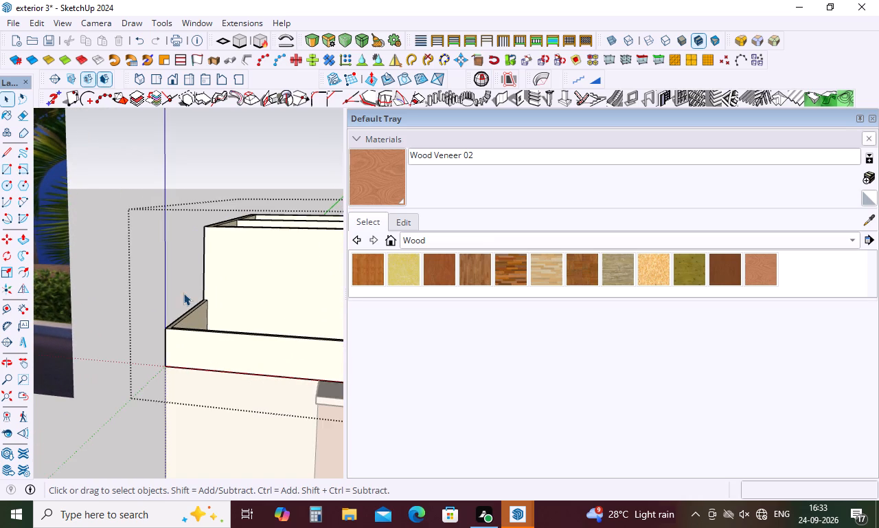
scroll(183, 293, down, 7)
key(l)
scroll(270, 364, up, 4)
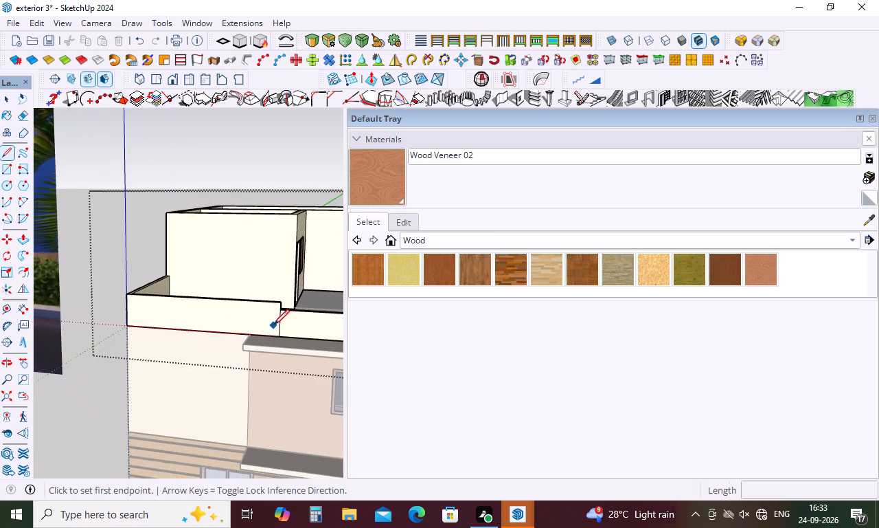
scroll(273, 325, up, 5)
click(37, 286)
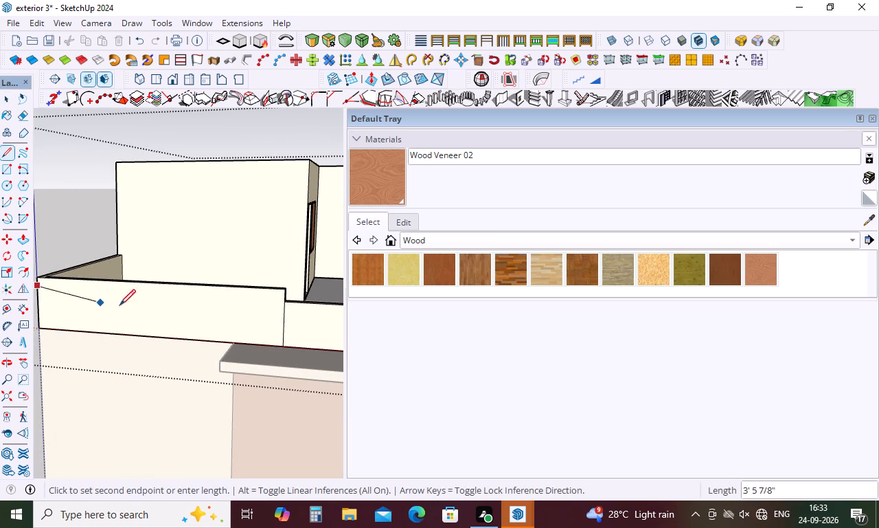
click(286, 296)
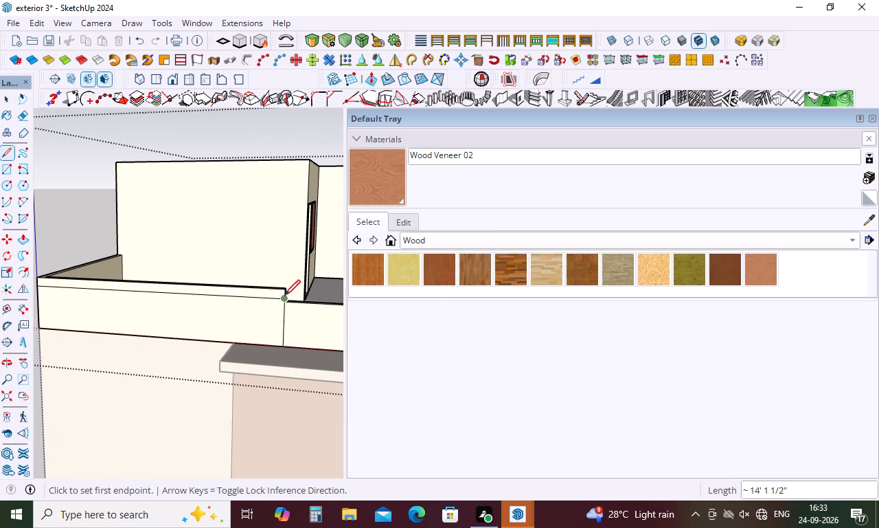
key(space)
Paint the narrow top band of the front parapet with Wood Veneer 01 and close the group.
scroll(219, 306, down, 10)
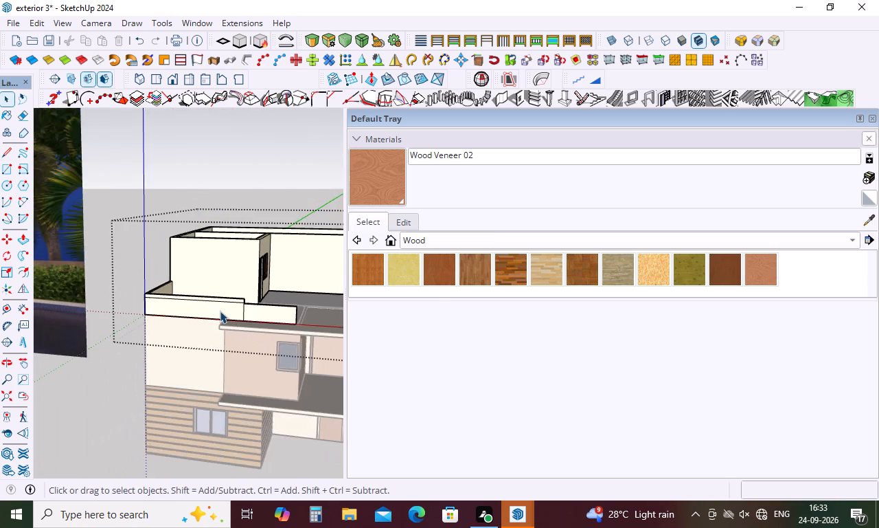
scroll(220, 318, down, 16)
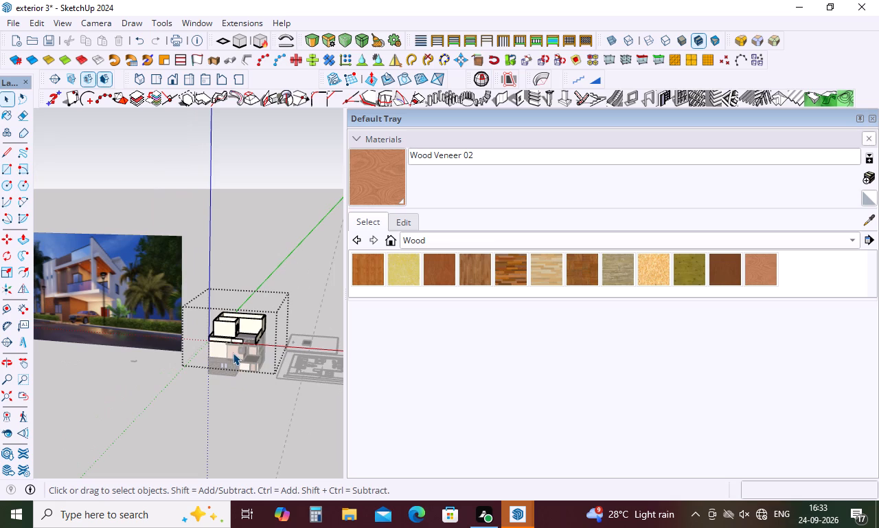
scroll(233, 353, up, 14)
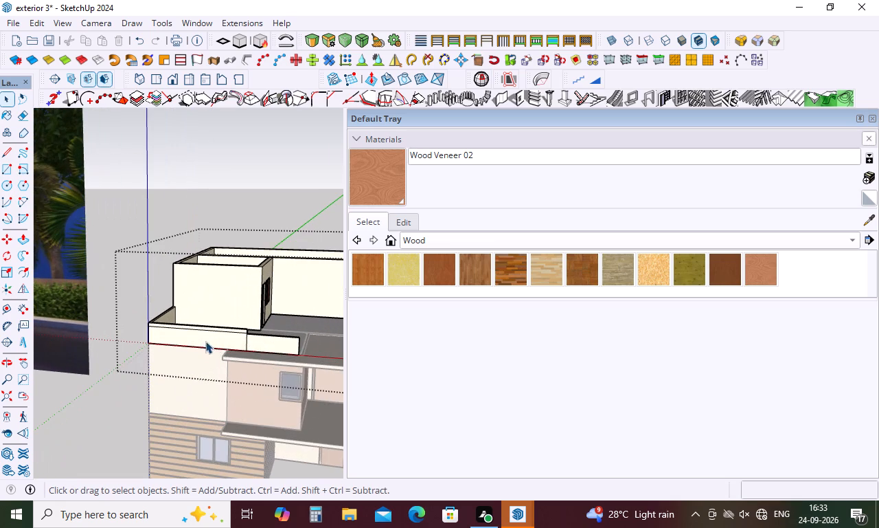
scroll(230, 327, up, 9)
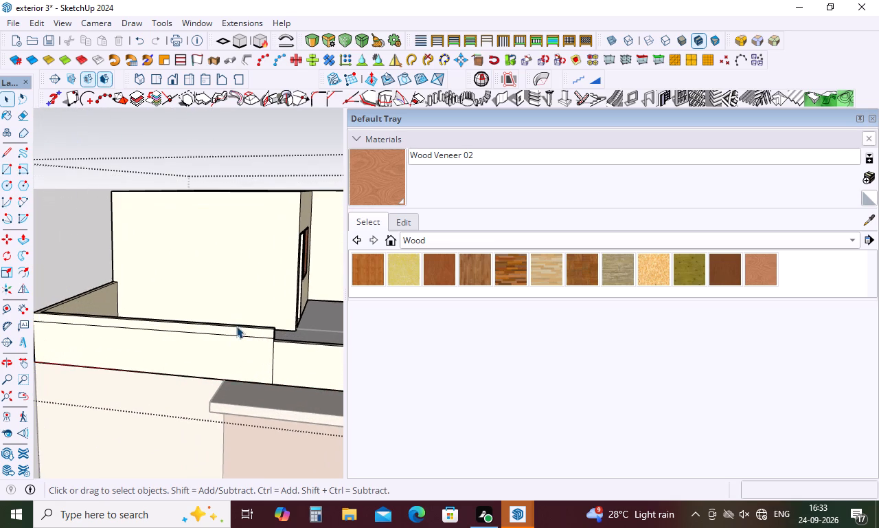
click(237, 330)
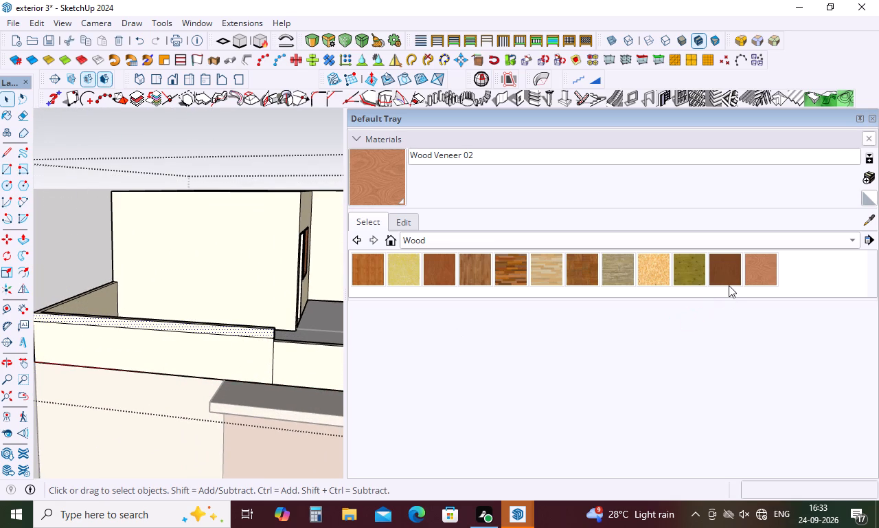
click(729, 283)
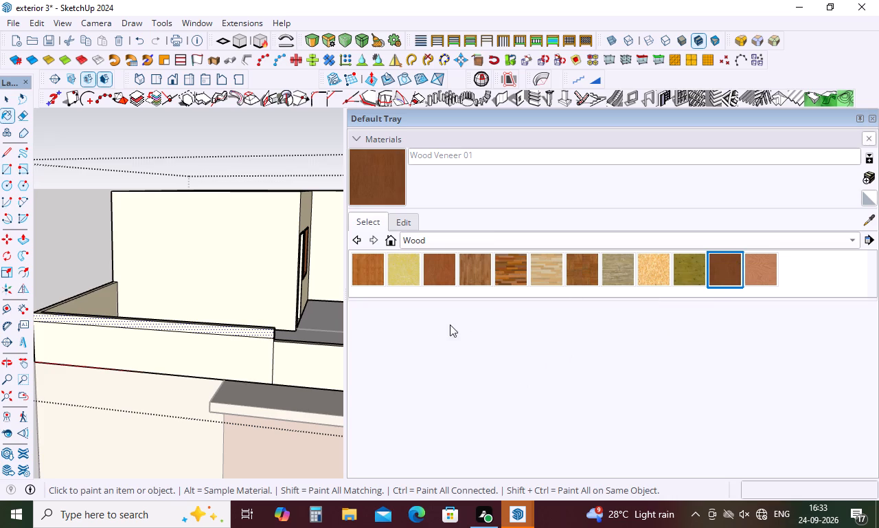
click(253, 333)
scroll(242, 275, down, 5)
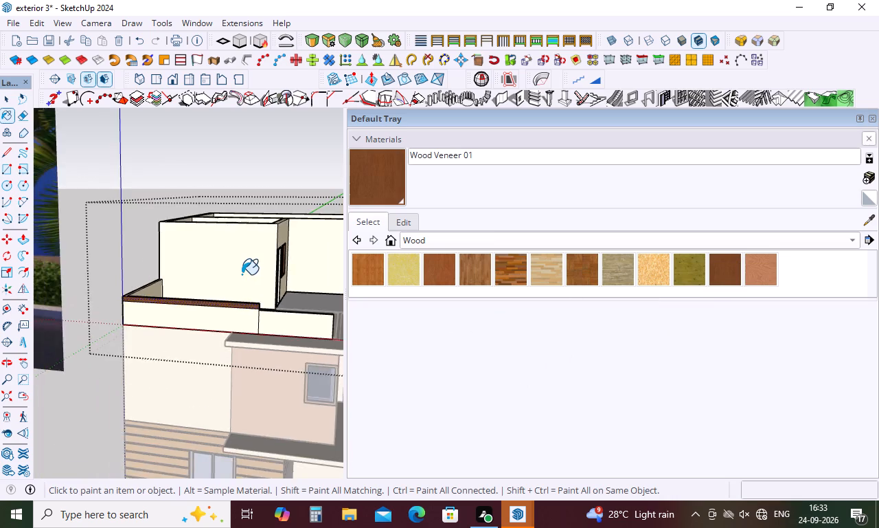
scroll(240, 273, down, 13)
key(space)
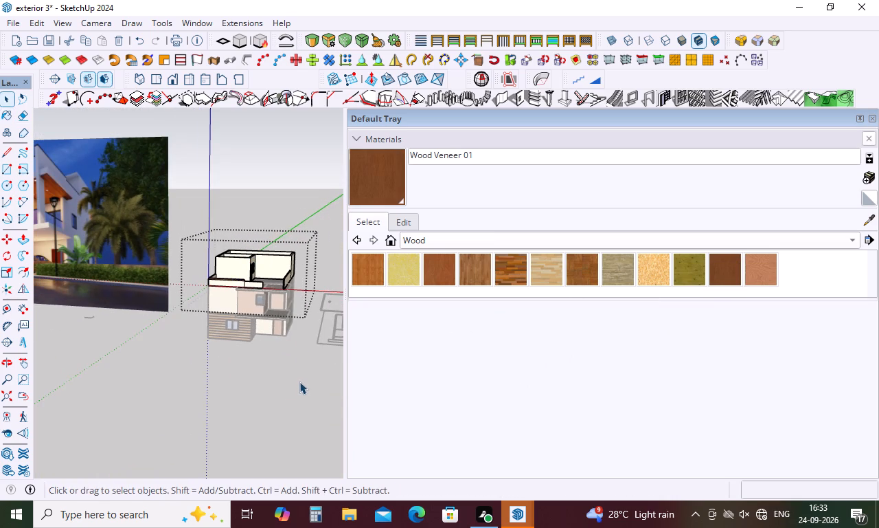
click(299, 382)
Compare the house's parapet and upper facade with the reference picture.
scroll(264, 318, down, 5)
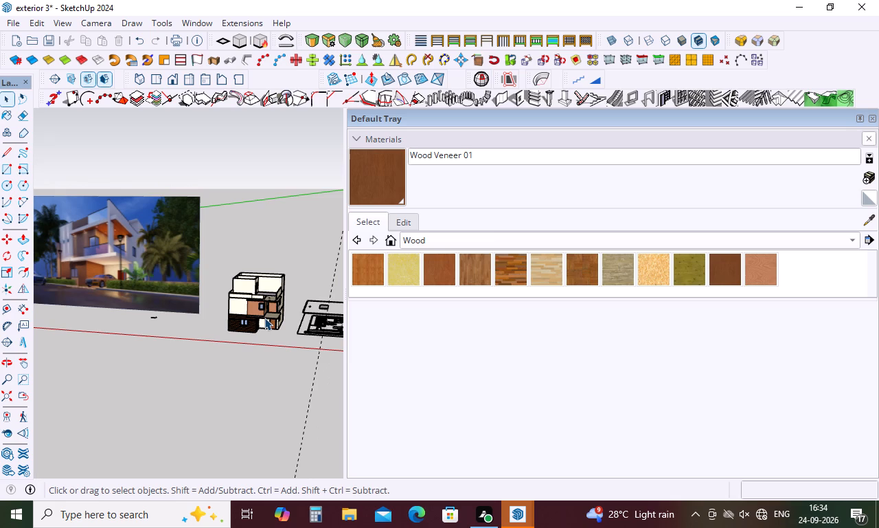
scroll(244, 316, up, 9)
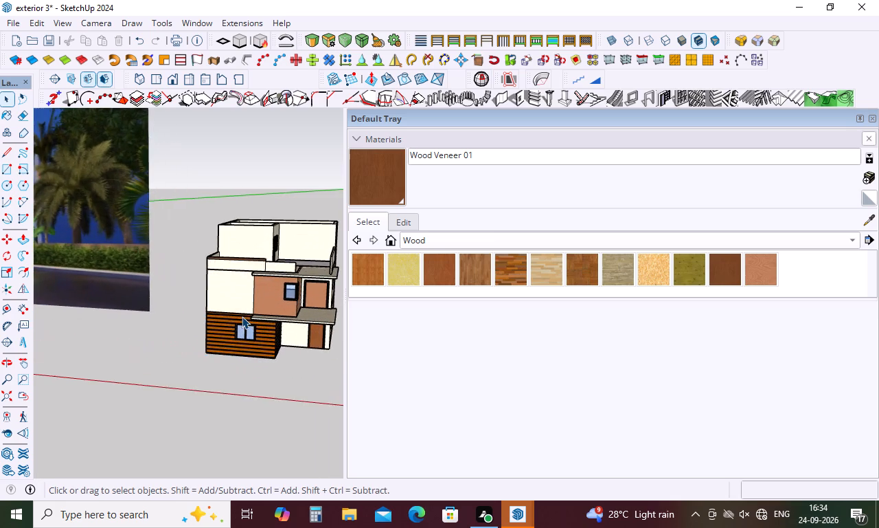
scroll(242, 316, up, 3)
scroll(243, 316, down, 14)
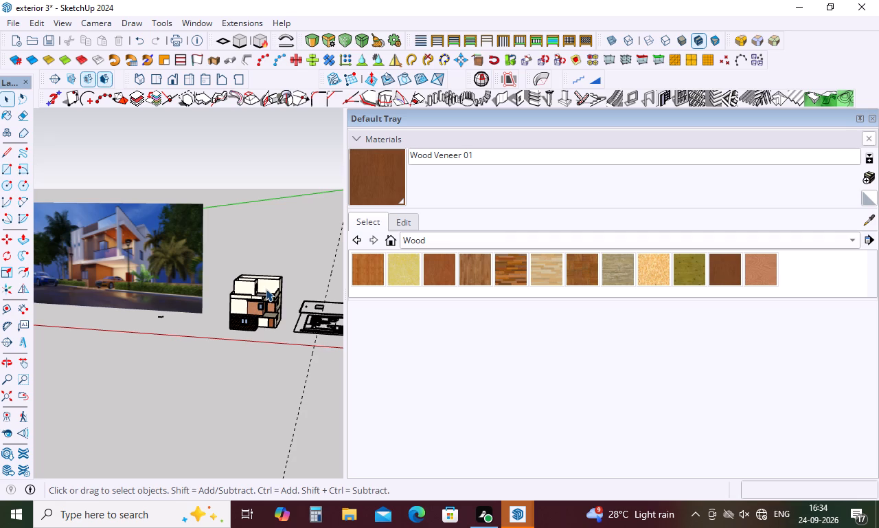
Reopen the parapet group and paint the lower front parapet section beside the banded one with Wood Veneer 01.
scroll(266, 289, up, 4)
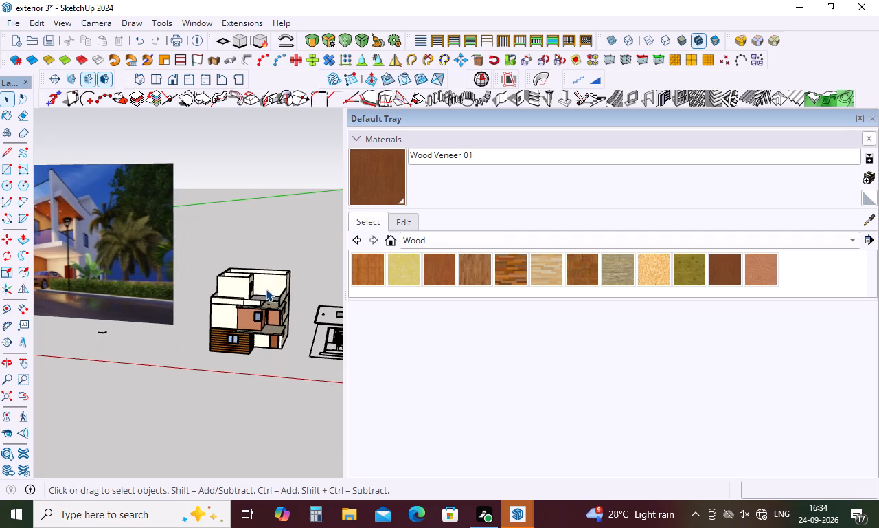
scroll(253, 302, up, 6)
click(253, 302)
double_click(253, 302)
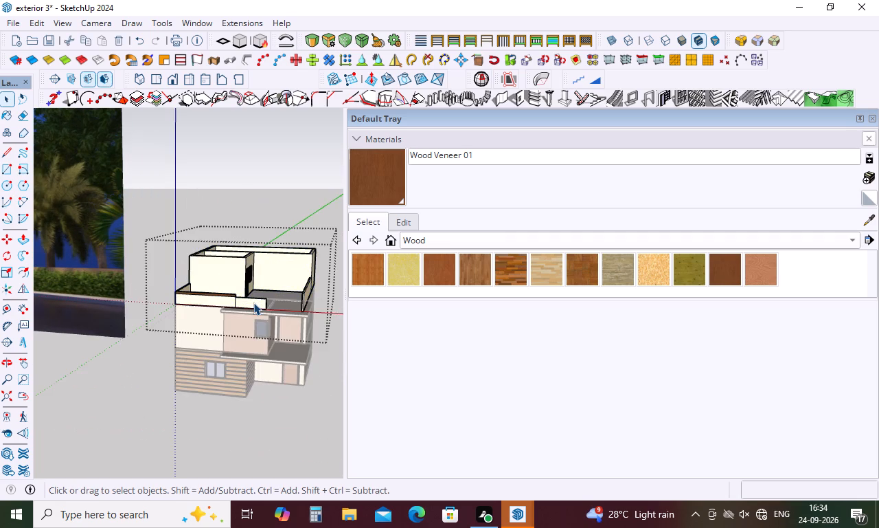
scroll(253, 301, up, 4)
click(253, 299)
click(253, 305)
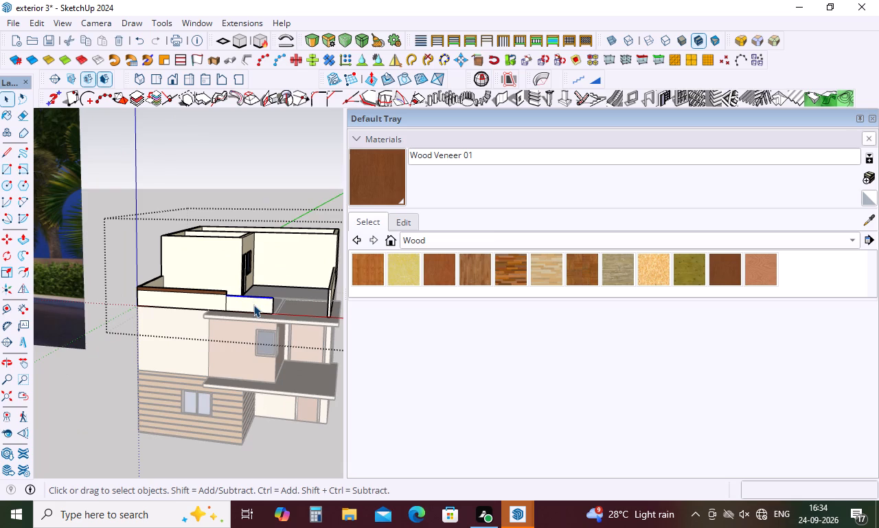
click(727, 269)
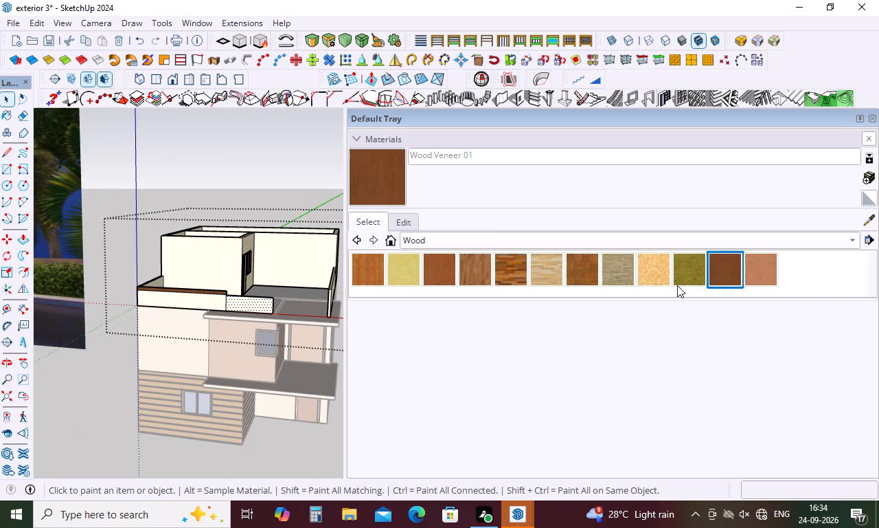
click(252, 302)
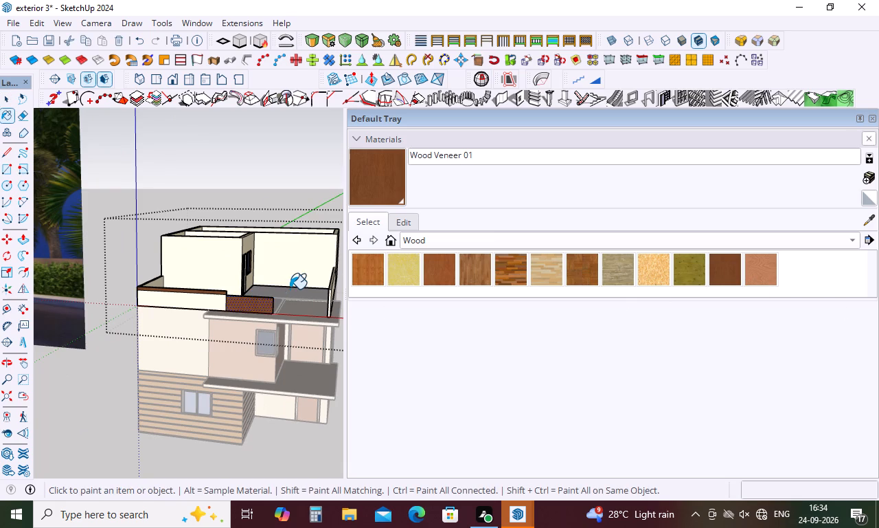
Repaint the narrow top band of the front parapet with Color M07 from the Colors library, and close the group.
scroll(290, 289, down, 12)
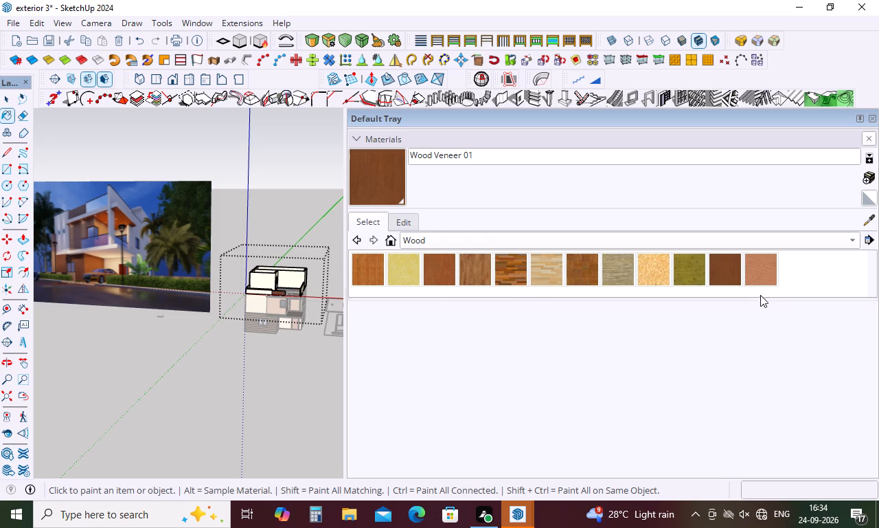
click(856, 238)
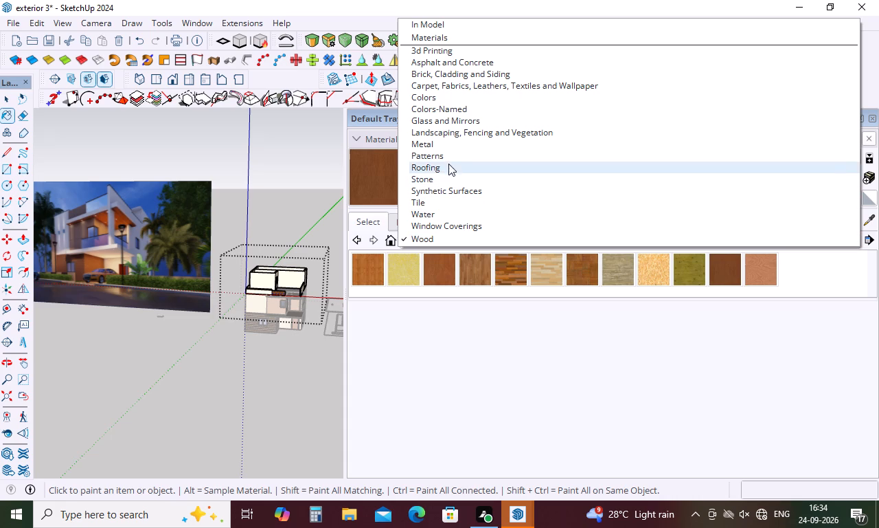
click(447, 98)
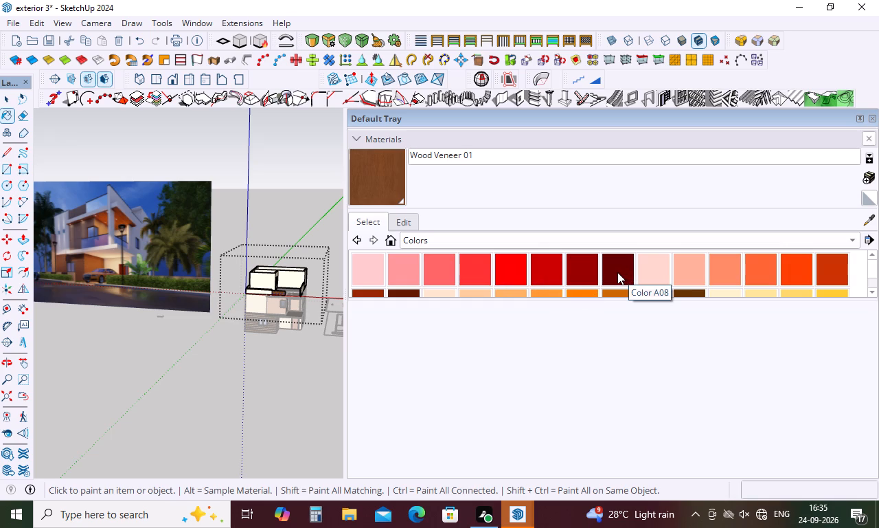
scroll(617, 272, down, 6)
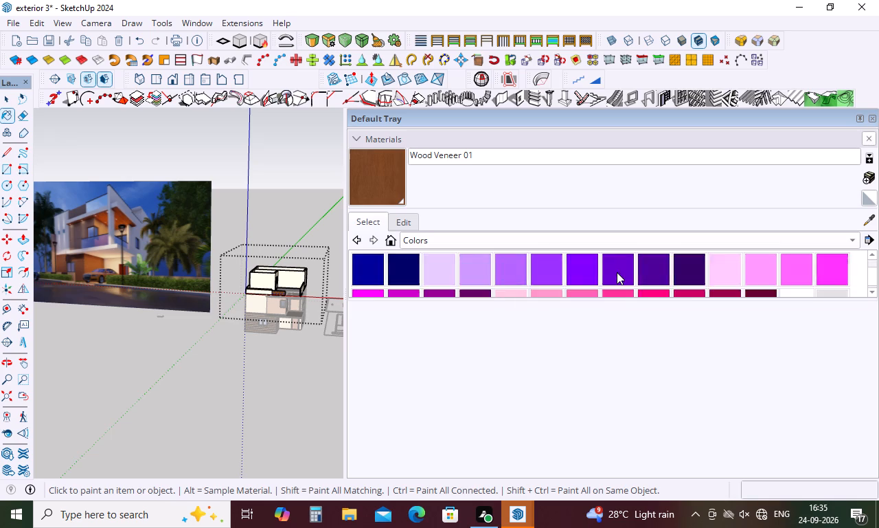
scroll(617, 272, down, 4)
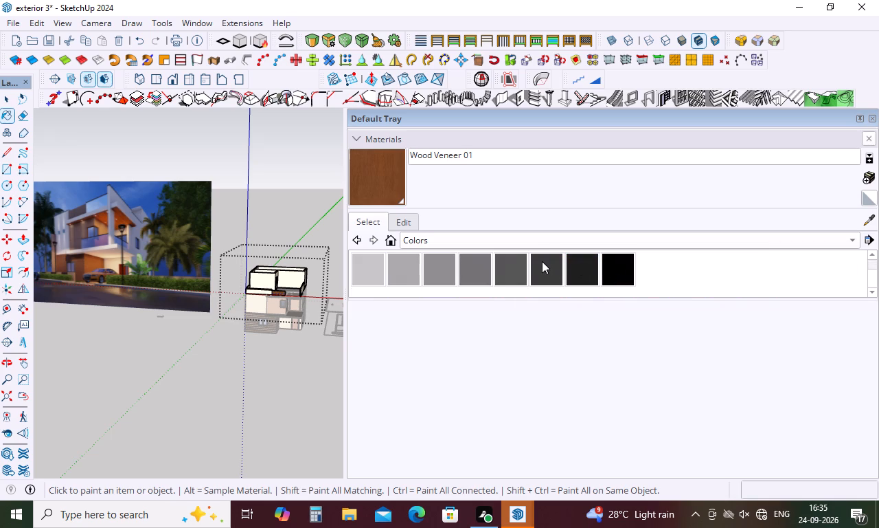
click(544, 263)
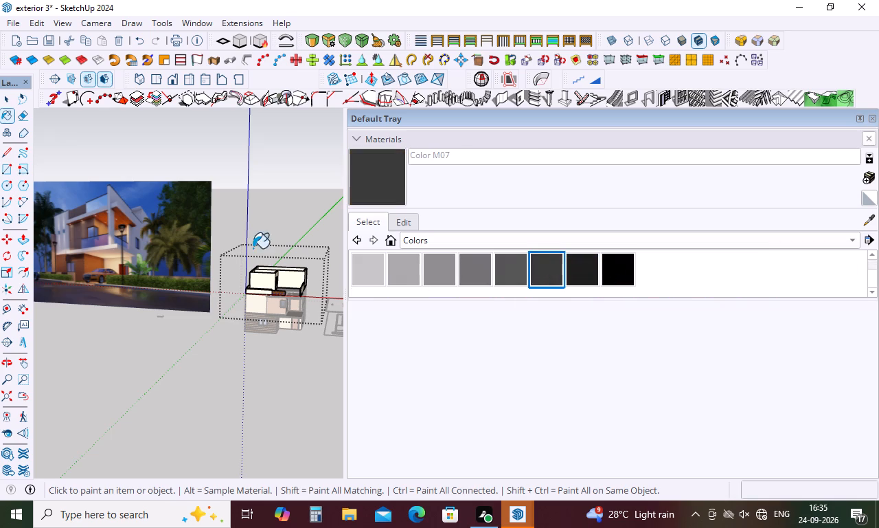
scroll(249, 272, up, 10)
scroll(279, 320, up, 16)
click(286, 304)
scroll(284, 261, down, 5)
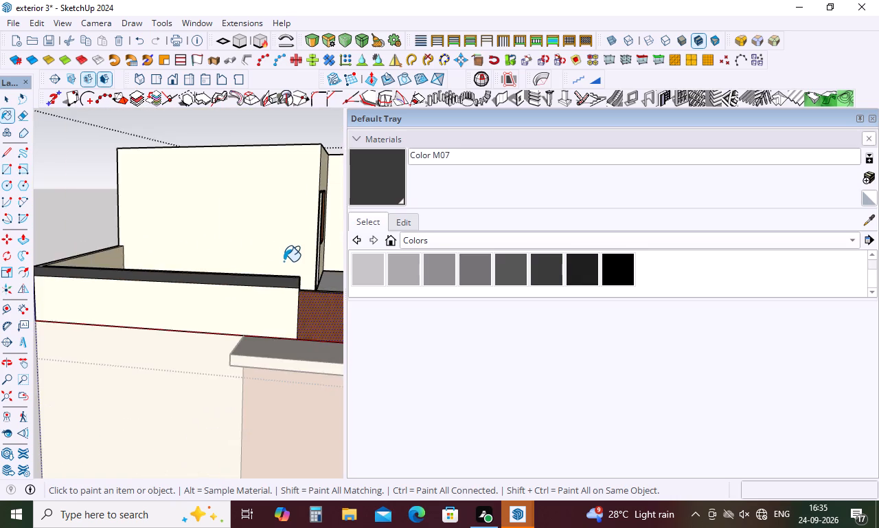
scroll(284, 261, down, 19)
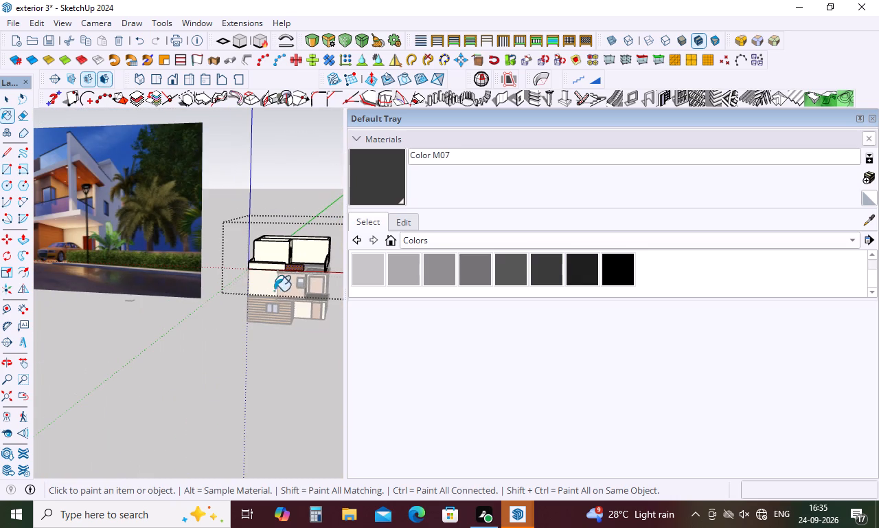
key(space)
click(275, 334)
Examine the painted front facade from below, including the upper slab's wood underside and its round light recesses.
scroll(187, 250, down, 4)
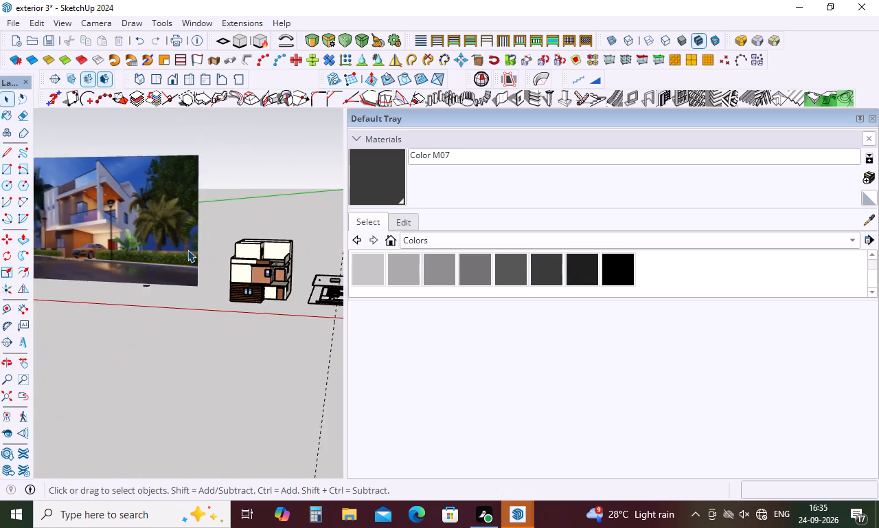
scroll(275, 276, up, 10)
middle_drag(298, 294, 288, 242)
scroll(267, 250, up, 3)
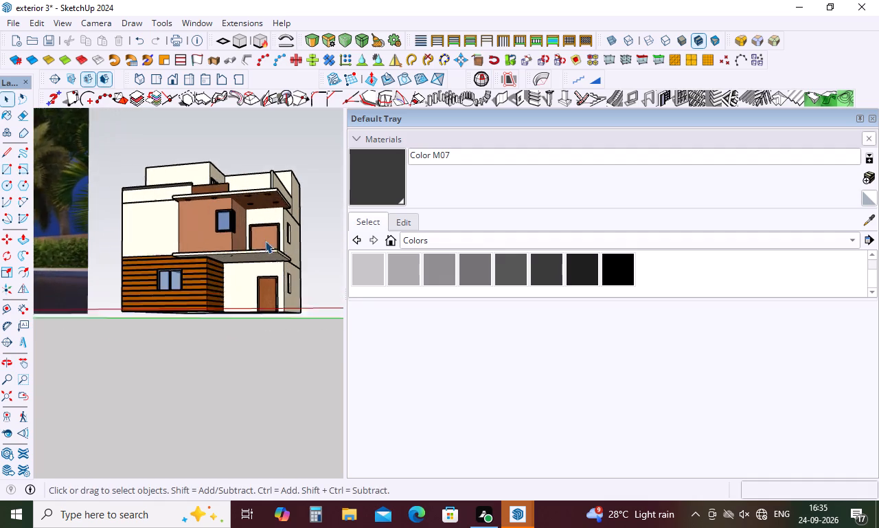
scroll(265, 241, up, 3)
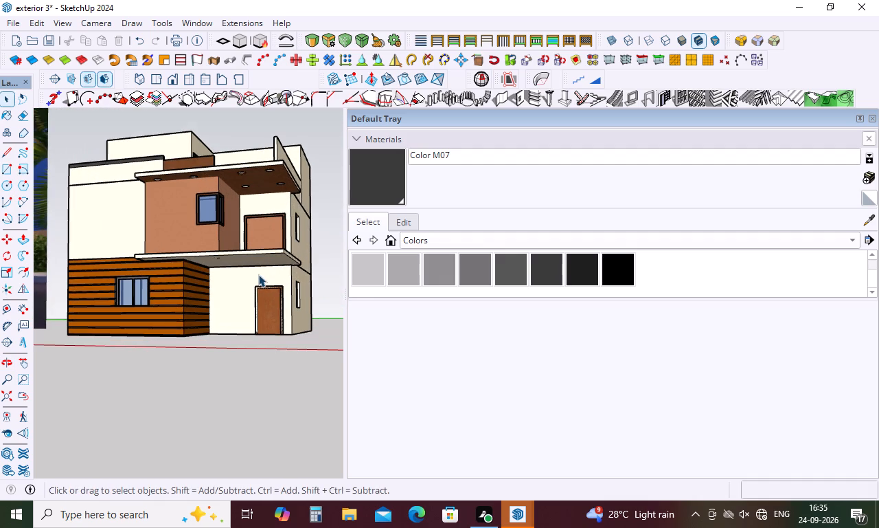
middle_drag(258, 253, 253, 232)
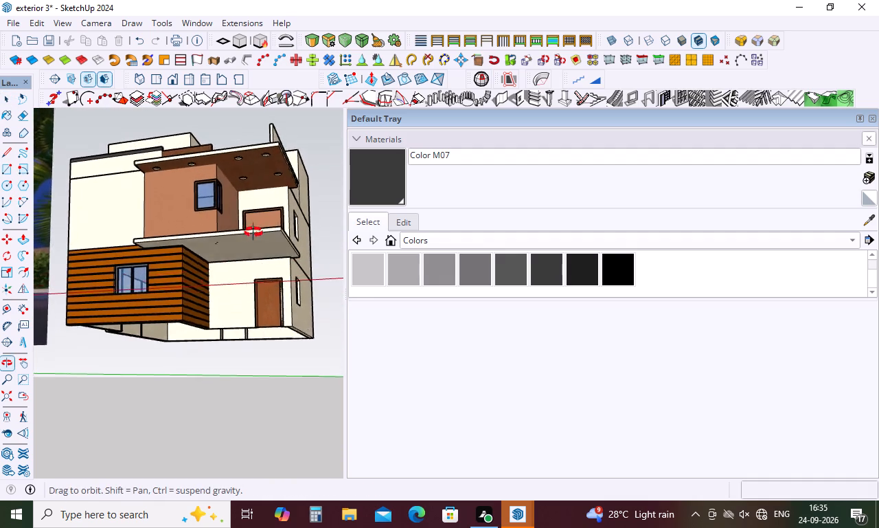
middle_drag(253, 232, 250, 261)
scroll(148, 167, up, 5)
middle_drag(144, 212, 146, 206)
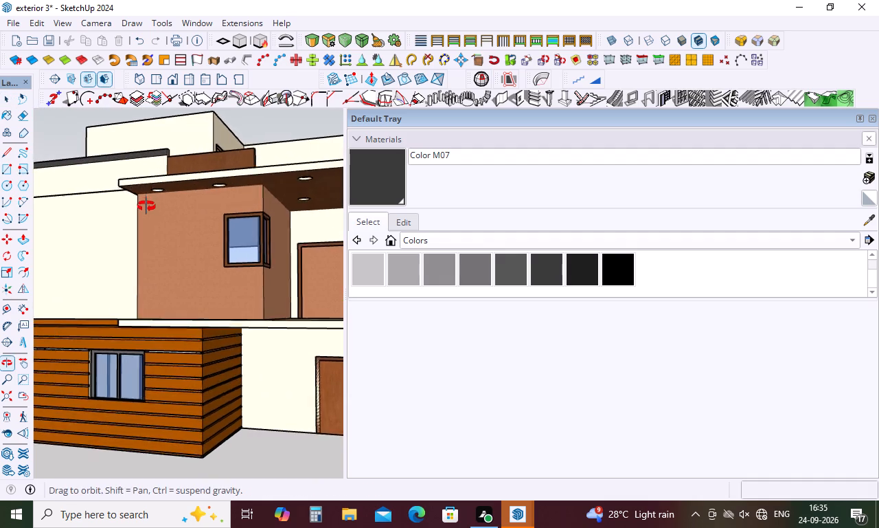
middle_drag(146, 206, 148, 164)
scroll(154, 148, up, 9)
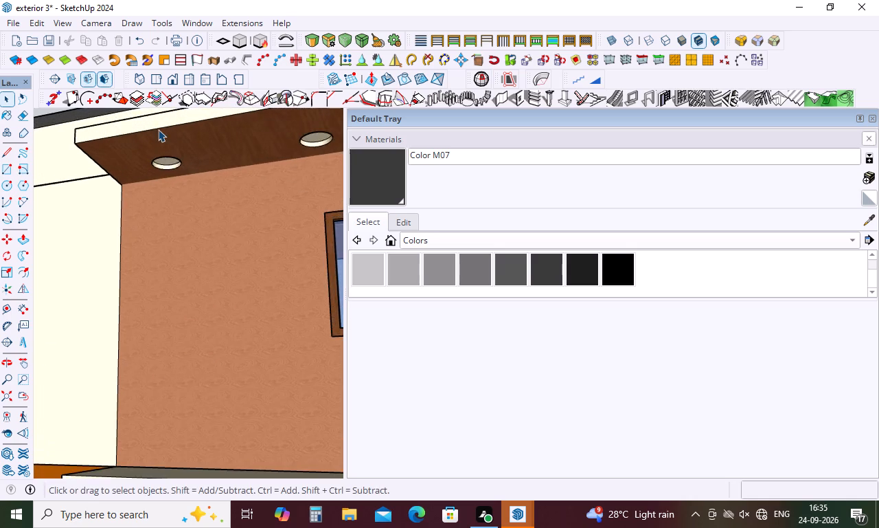
Open the upper slab group and Push/Pull the inner face of the first round light recess in the wood underside by 1".
scroll(160, 144, up, 4)
double_click(205, 159)
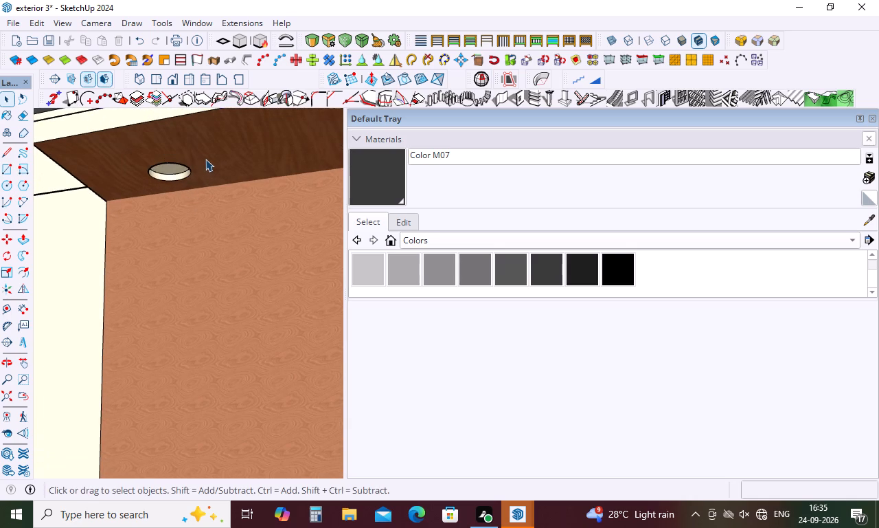
key(p)
click(167, 170)
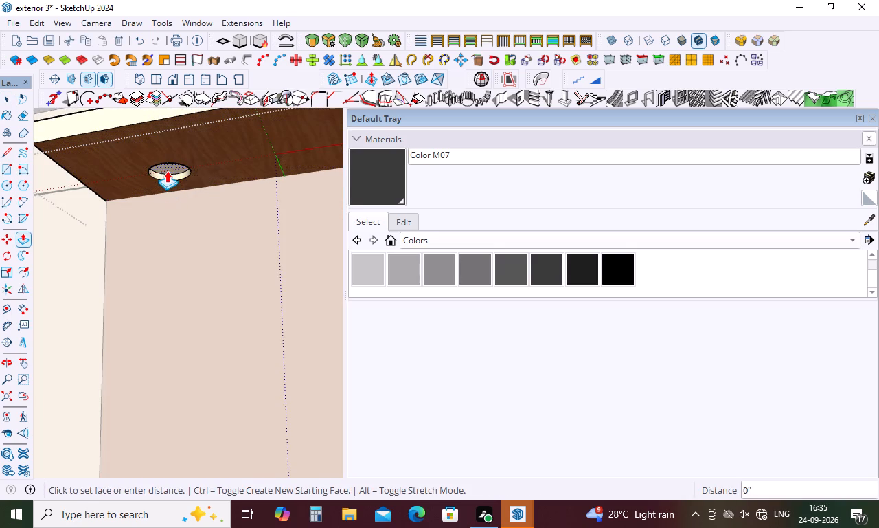
key(1)
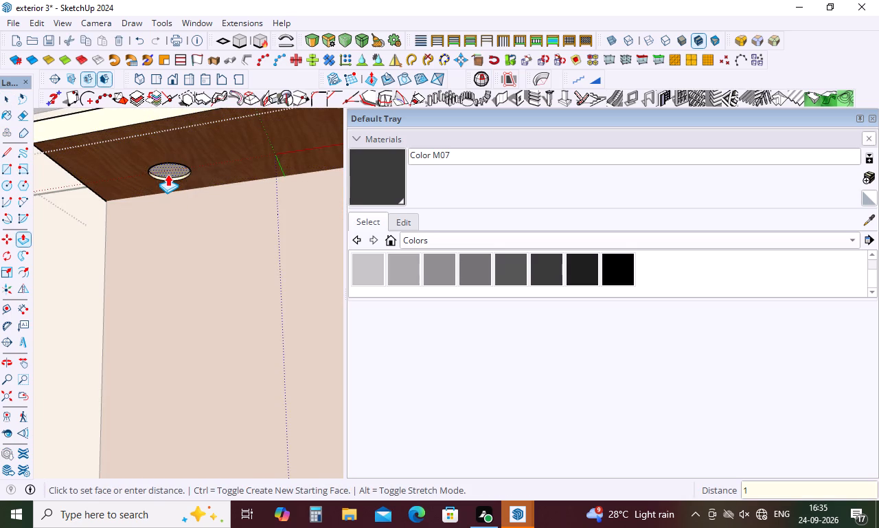
key(Return)
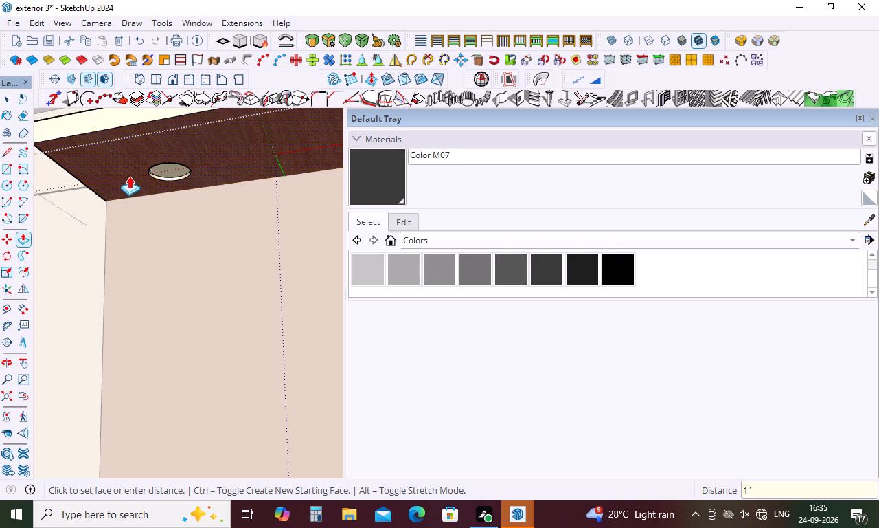
Repeat the 1" Push/Pull on the next two front-row light recesses and on the rear recess nearest the veneered wall.
scroll(129, 175, down, 9)
double_click(236, 157)
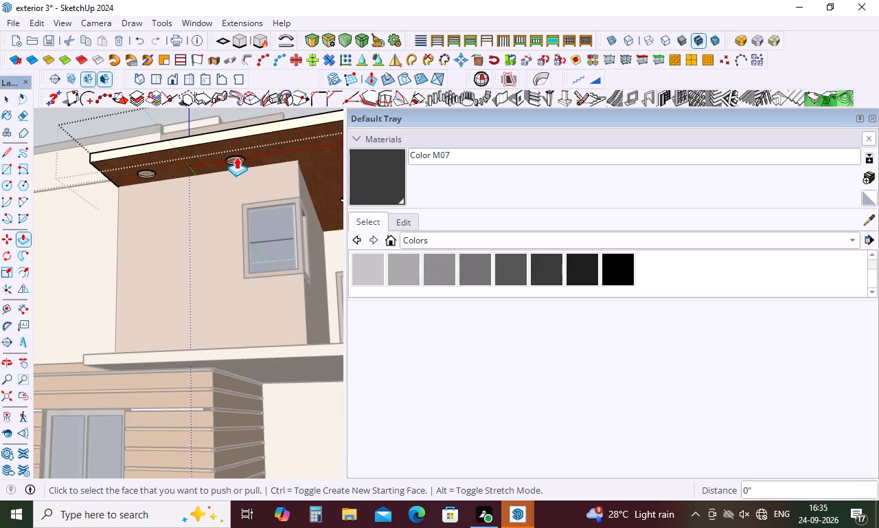
scroll(203, 166, down, 8)
scroll(297, 142, up, 7)
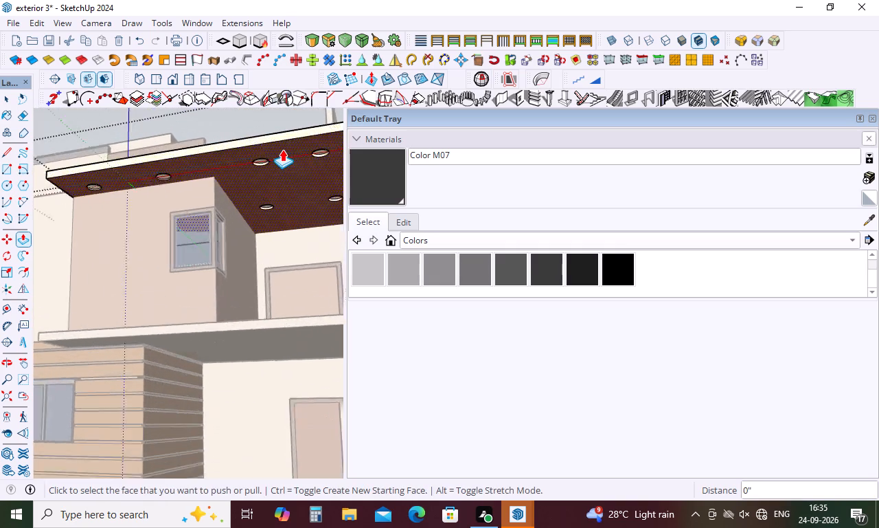
scroll(282, 149, up, 13)
double_click(254, 174)
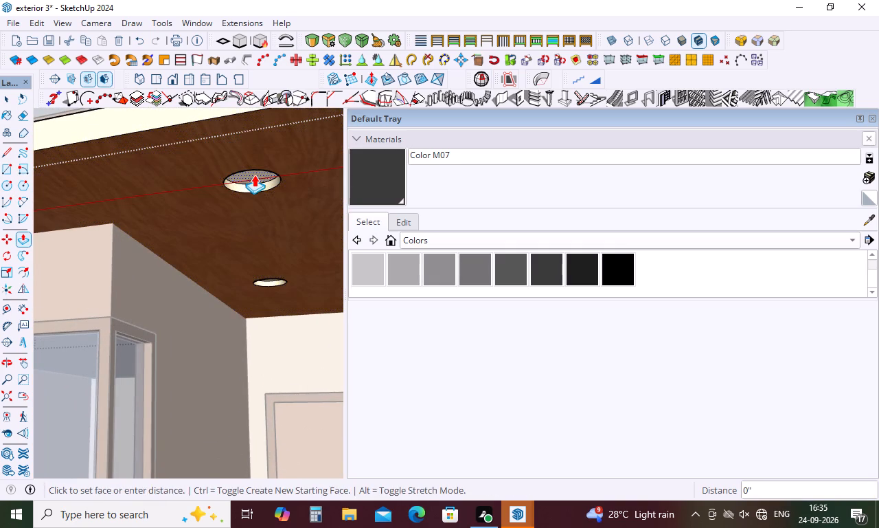
scroll(271, 273, up, 7)
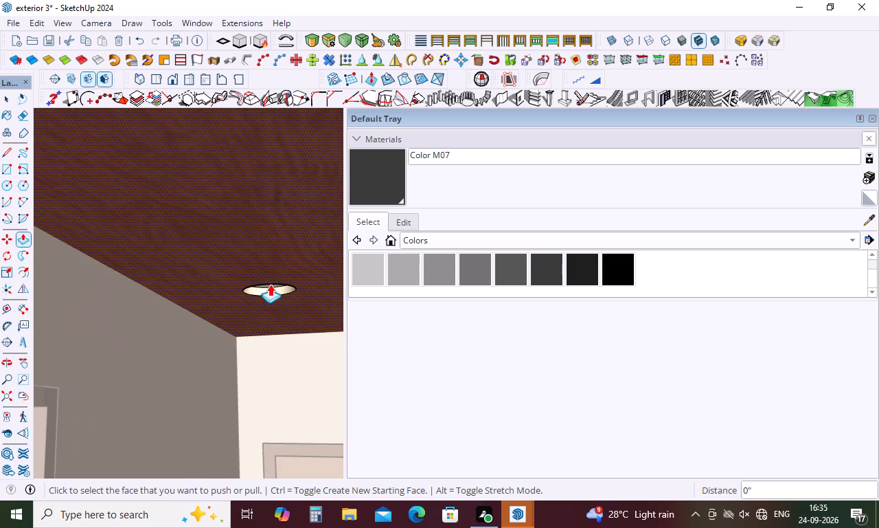
scroll(270, 284, up, 3)
middle_drag(269, 274, 269, 232)
double_click(267, 300)
Apply the same 1" Push/Pull to the remaining front and rear light recesses, and close the slab group.
scroll(225, 245, down, 10)
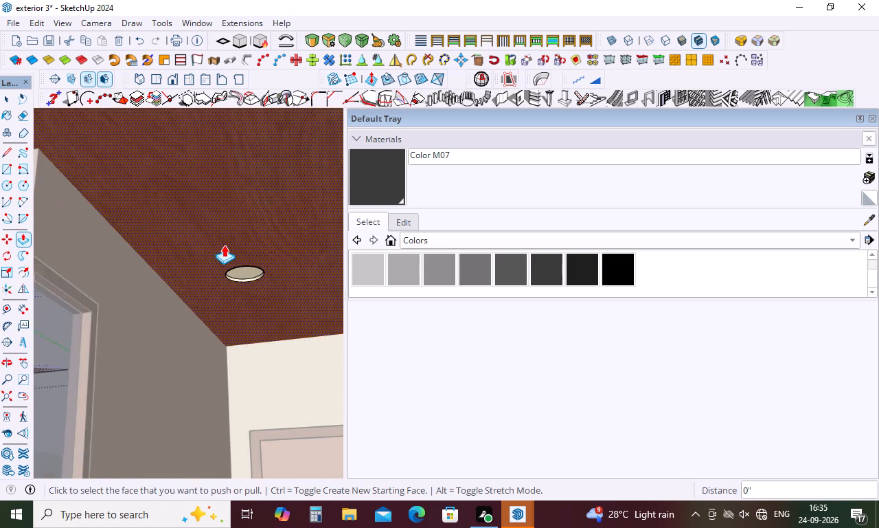
scroll(224, 243, down, 11)
scroll(298, 151, up, 5)
scroll(251, 214, up, 5)
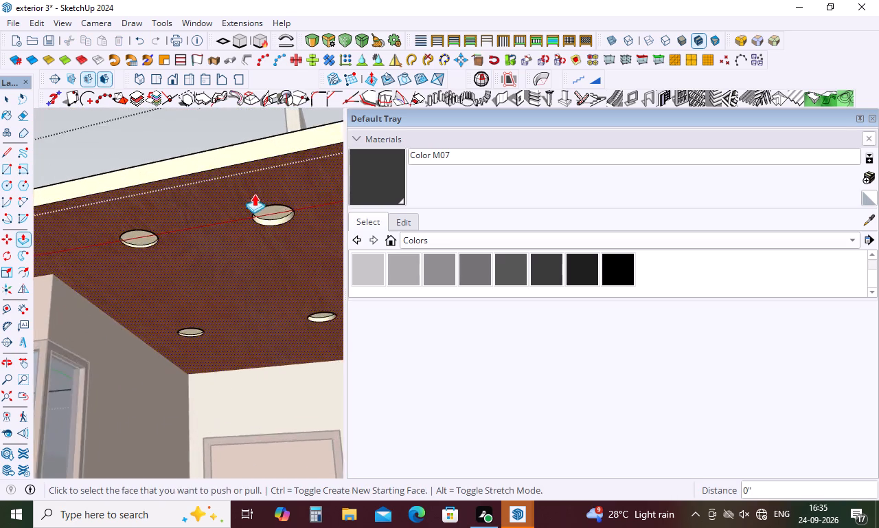
scroll(275, 201, up, 5)
double_click(279, 229)
scroll(239, 192, down, 5)
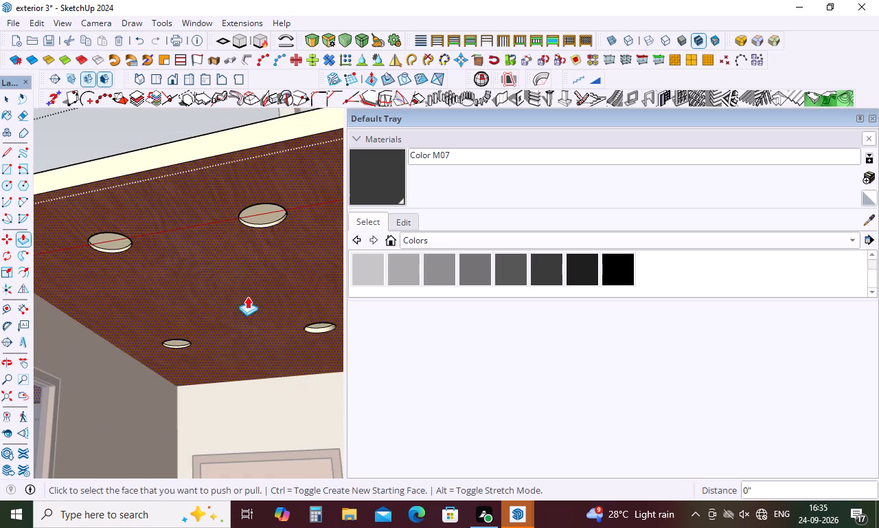
scroll(312, 331, up, 7)
double_click(323, 320)
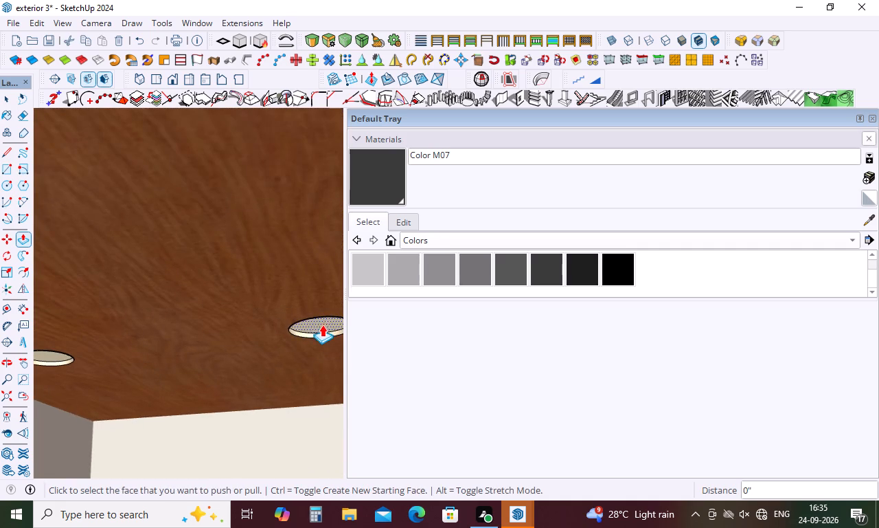
scroll(190, 279, down, 20)
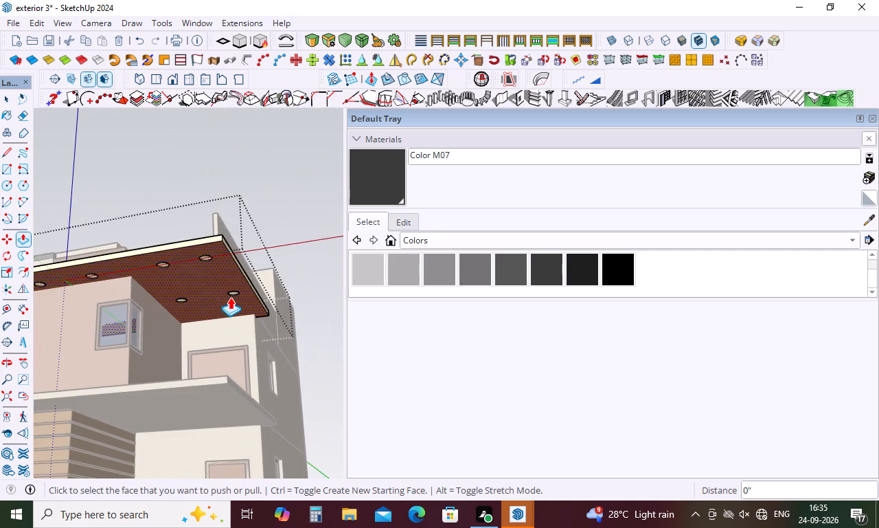
middle_drag(225, 302, 218, 327)
scroll(229, 296, down, 5)
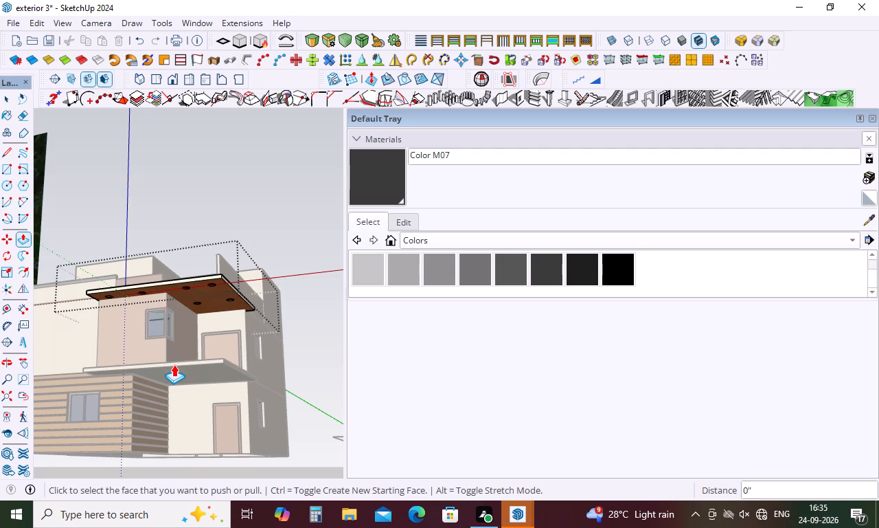
scroll(254, 289, down, 4)
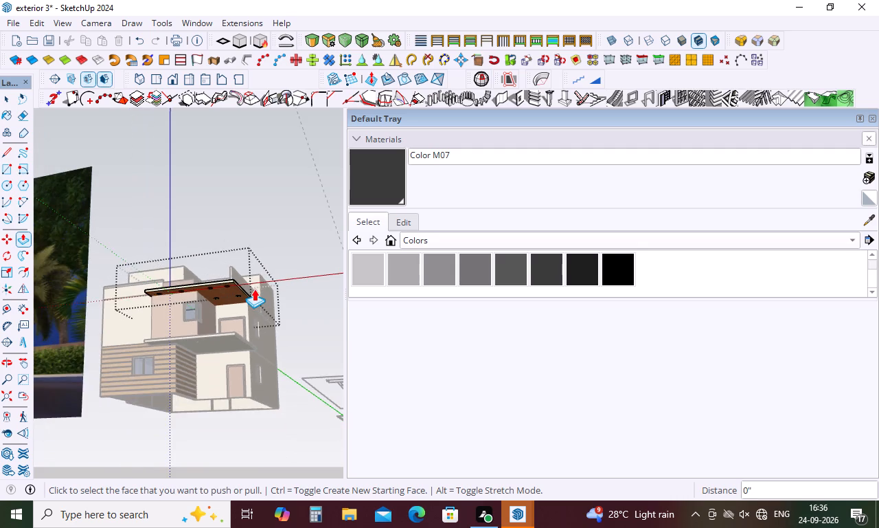
scroll(254, 289, down, 3)
key(space)
click(214, 439)
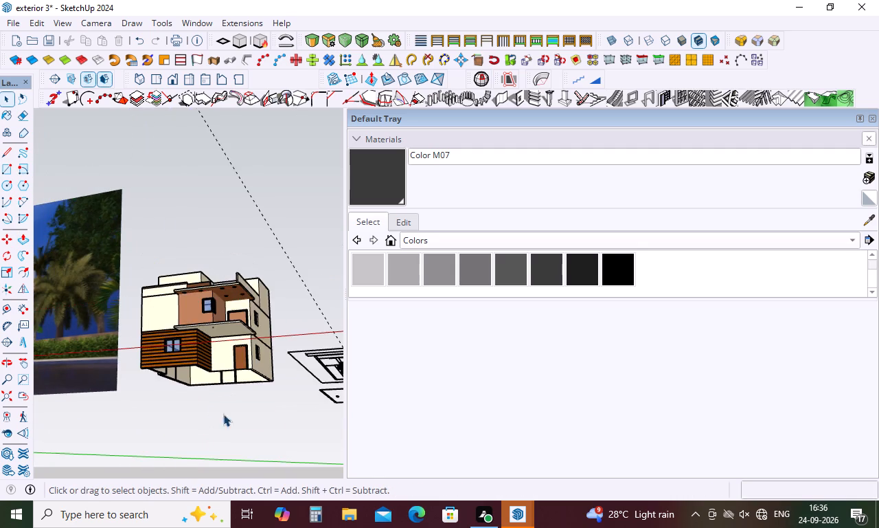
Compare the whole house with the reference picture, including the rooftop walls, and look over the floor plans beside it.
scroll(251, 349, down, 4)
middle_drag(251, 349, 257, 395)
scroll(287, 333, down, 5)
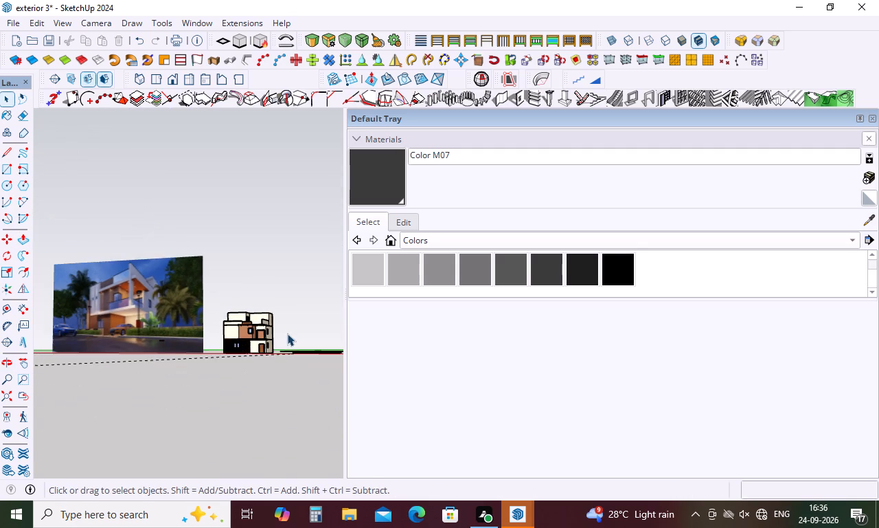
scroll(84, 310, up, 9)
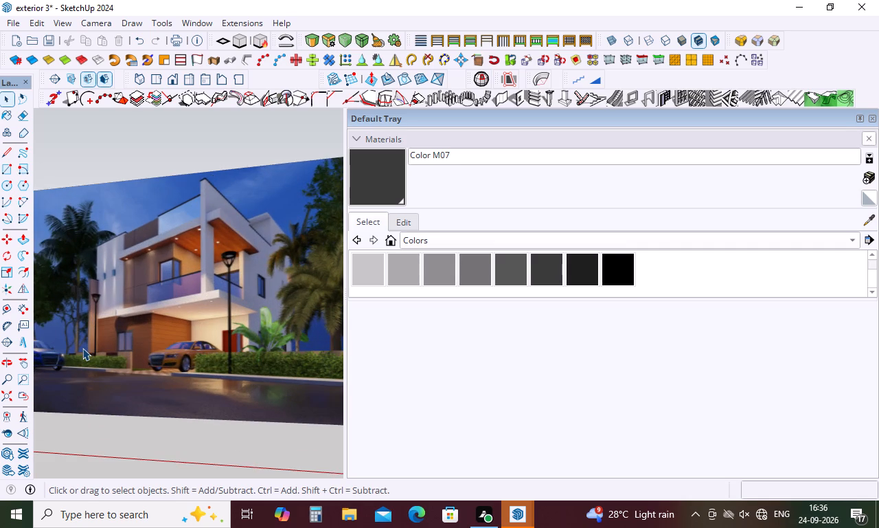
scroll(84, 292, down, 3)
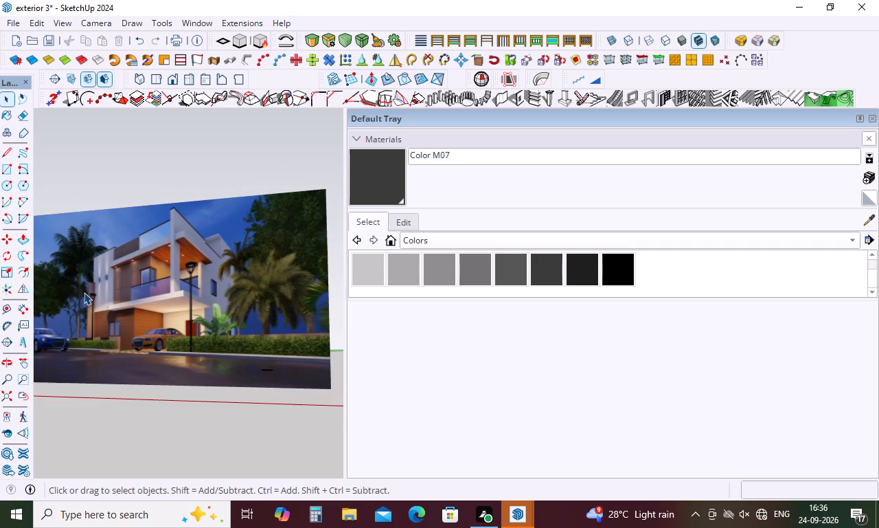
scroll(84, 292, down, 3)
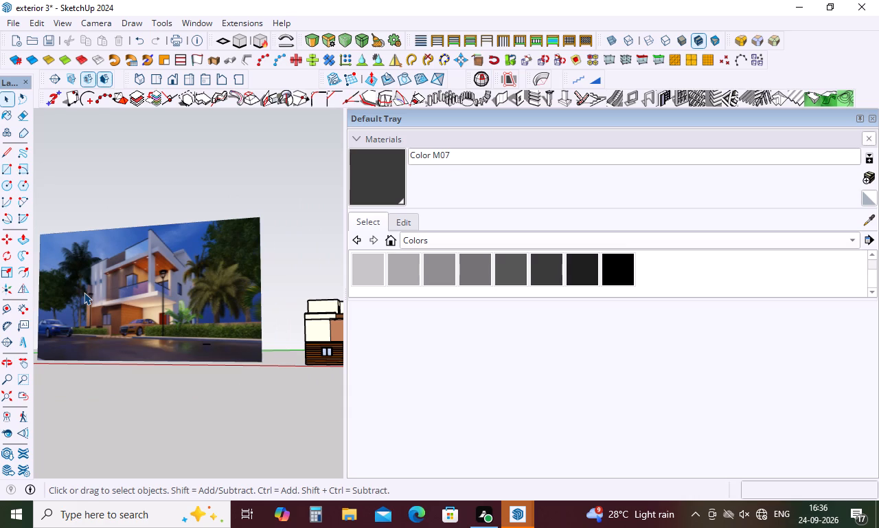
scroll(84, 292, down, 5)
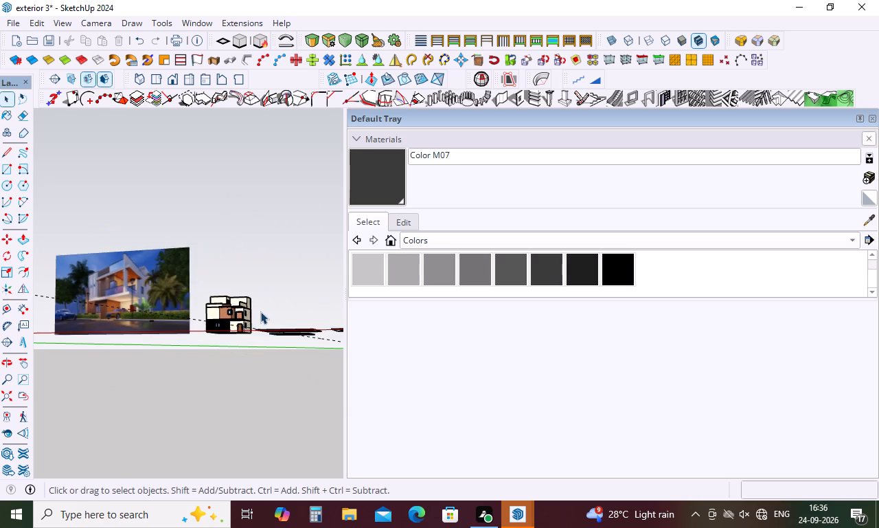
scroll(264, 311, up, 5)
middle_drag(258, 305, 242, 283)
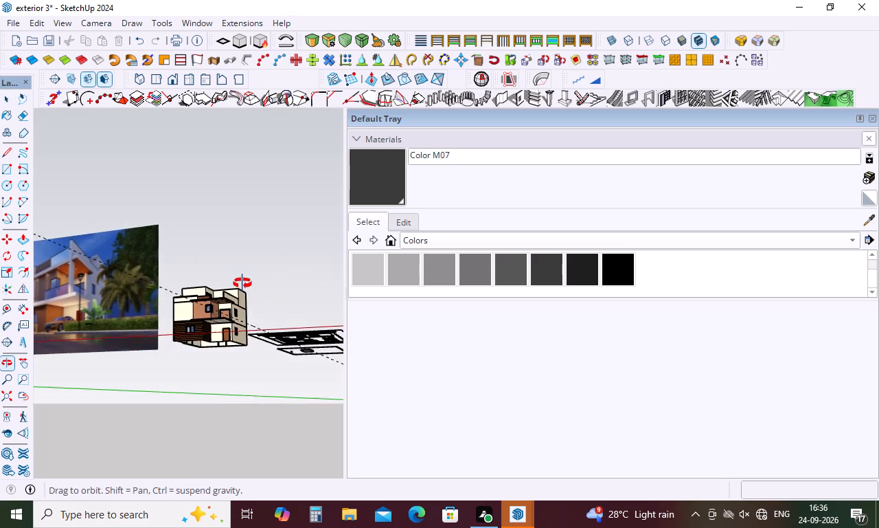
middle_drag(242, 283, 237, 359)
scroll(202, 283, up, 5)
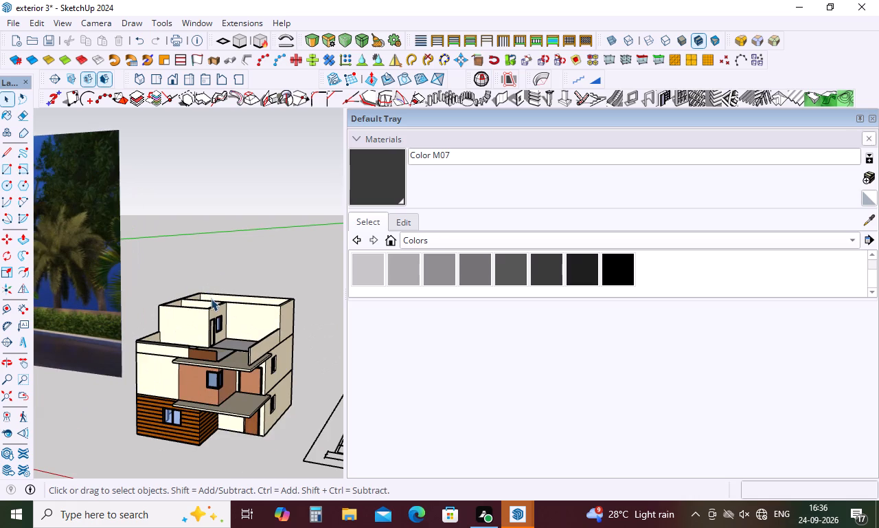
middle_drag(211, 298, 246, 327)
scroll(231, 300, down, 4)
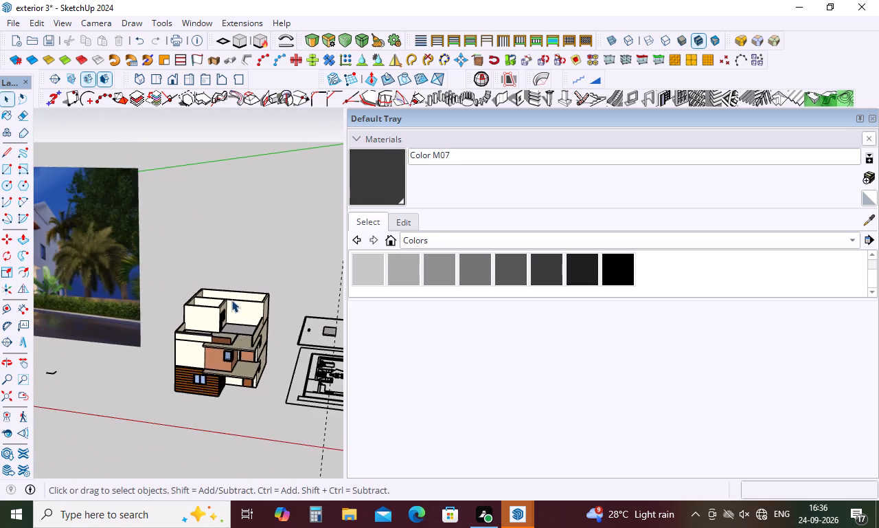
scroll(231, 299, down, 18)
scroll(231, 301, down, 4)
scroll(288, 344, up, 16)
scroll(293, 299, down, 6)
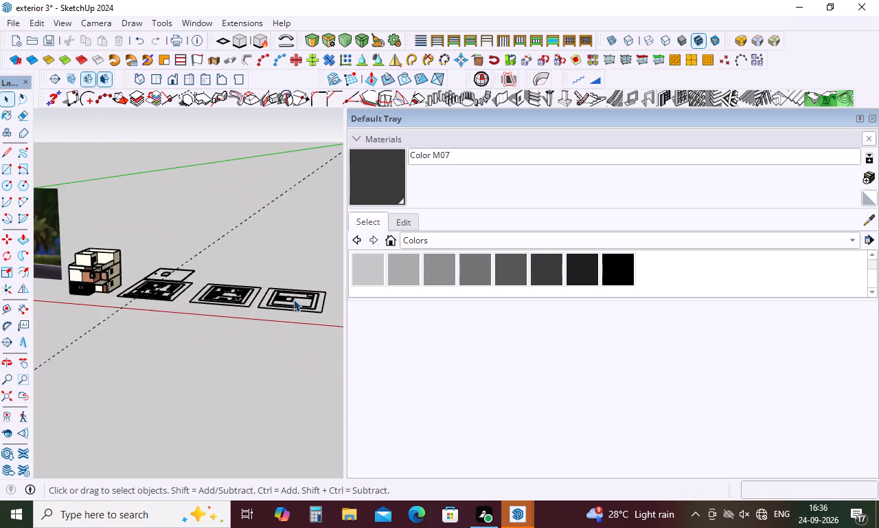
scroll(293, 300, down, 10)
scroll(178, 262, up, 10)
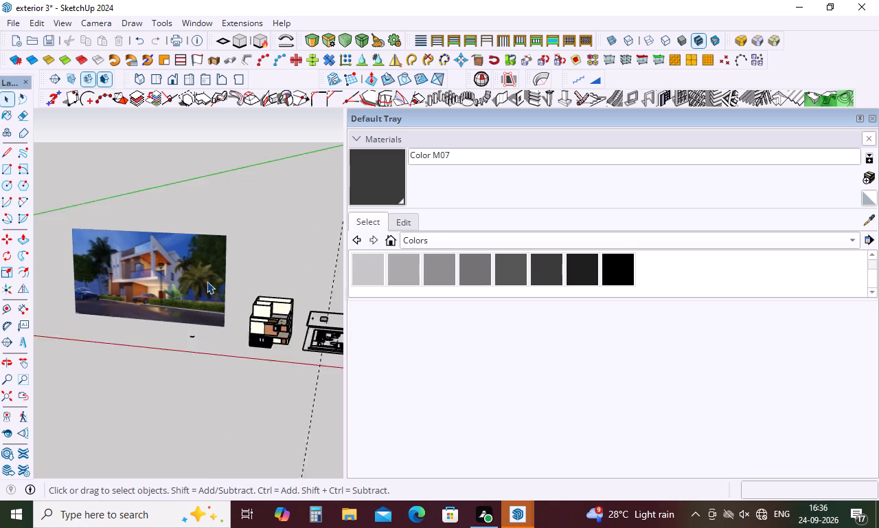
scroll(264, 313, up, 17)
scroll(255, 266, down, 6)
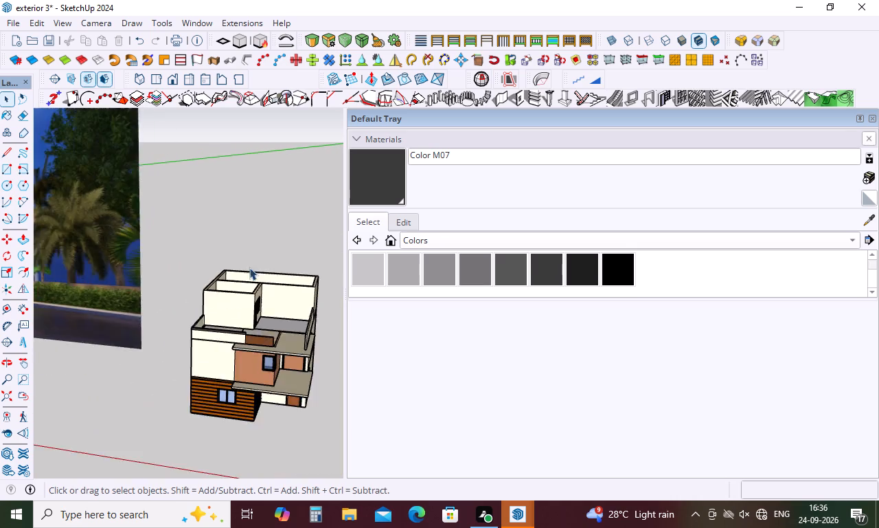
scroll(248, 268, down, 4)
scroll(284, 265, up, 10)
scroll(277, 307, down, 4)
middle_drag(267, 315, 266, 324)
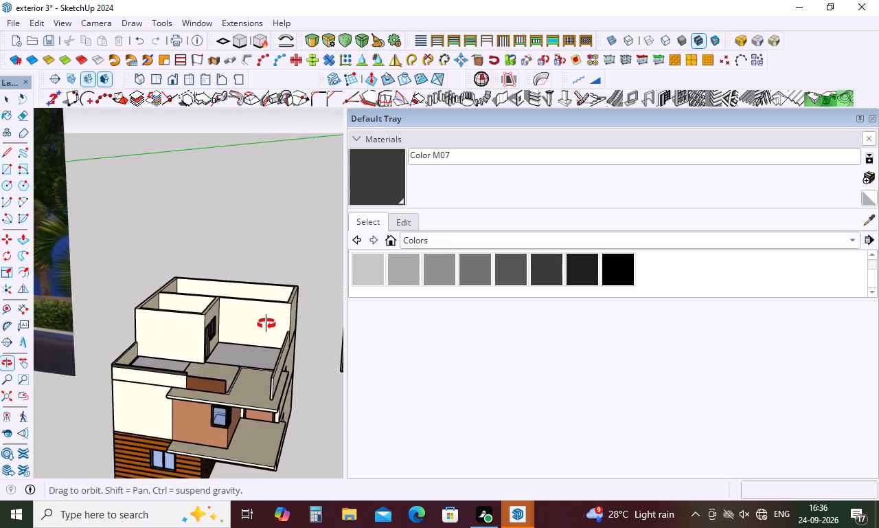
middle_drag(266, 324, 277, 361)
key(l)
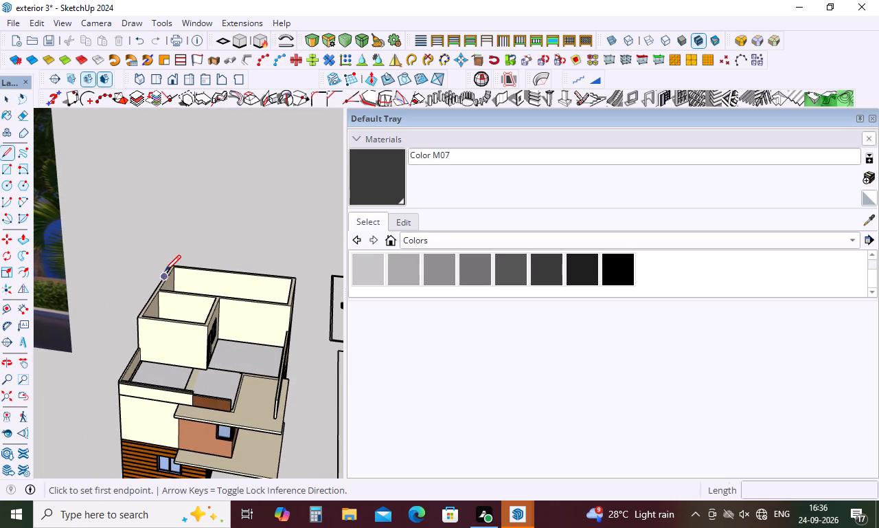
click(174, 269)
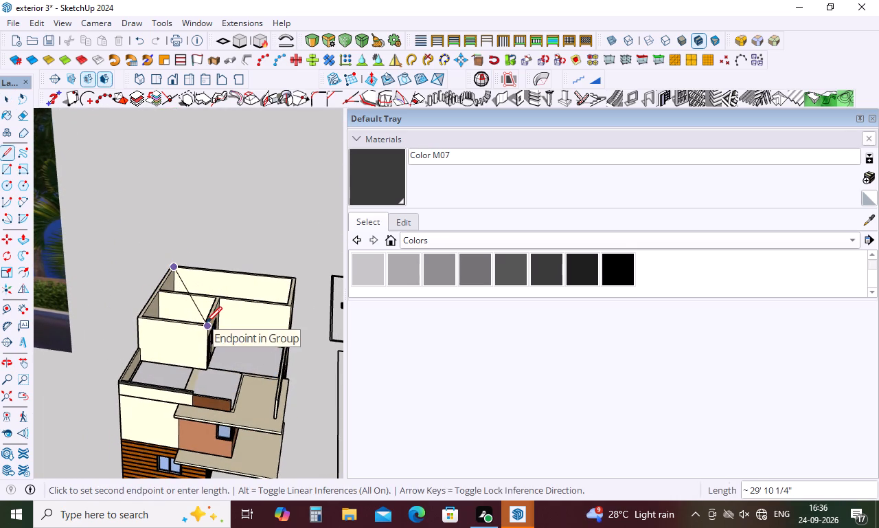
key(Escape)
Draw a rectangle of about 13' 6" by 26' 7" across the wall tops of the rooftop rooms, between opposite corners.
key(r)
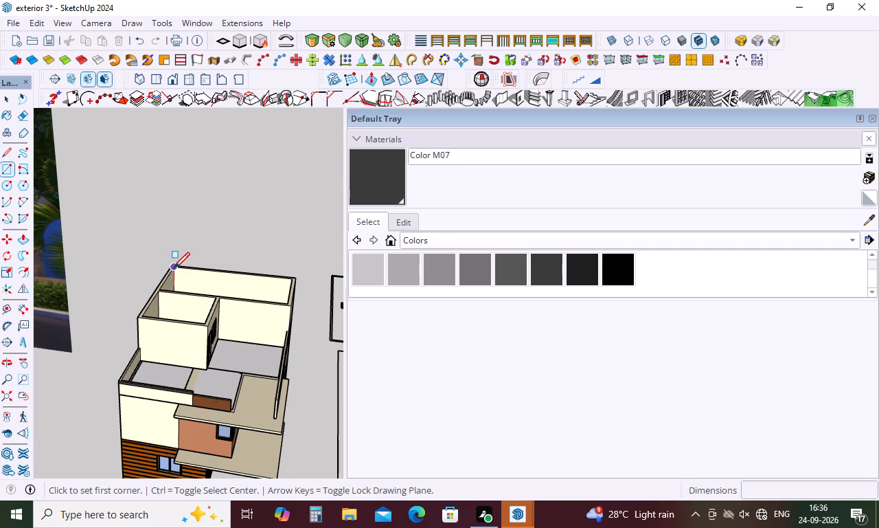
click(174, 268)
scroll(204, 322, up, 5)
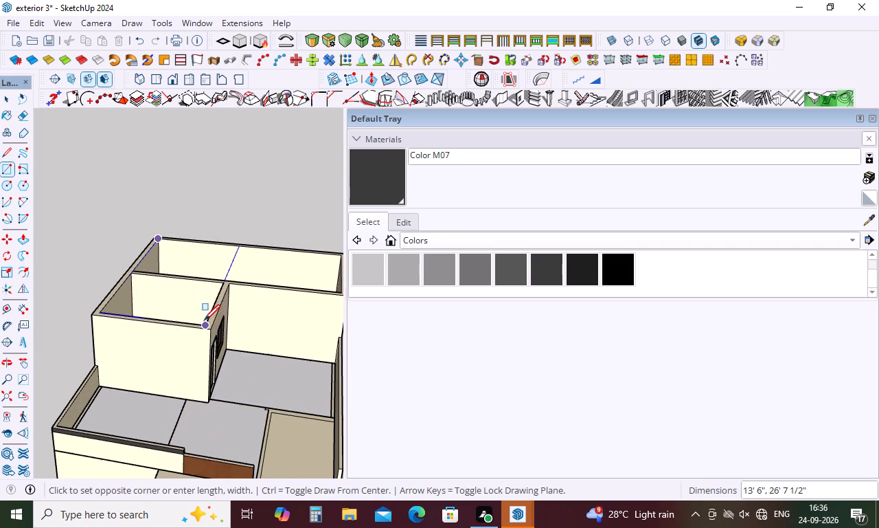
click(207, 332)
key(space)
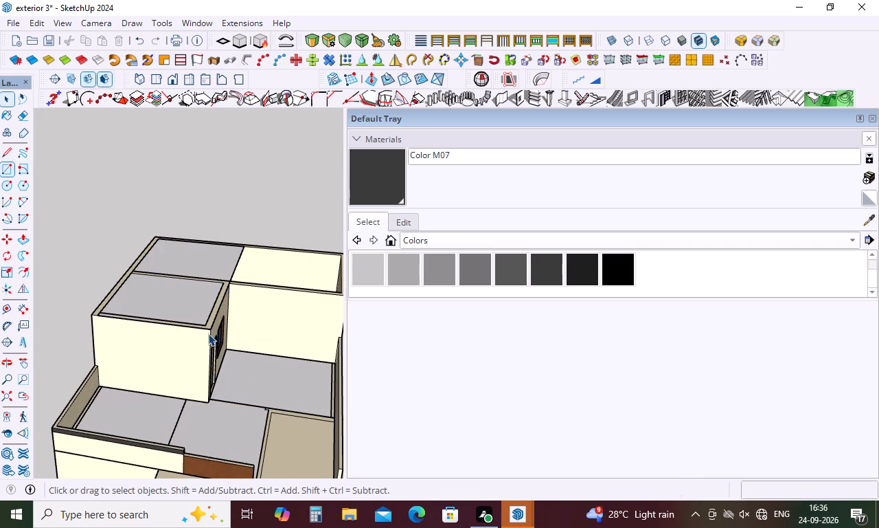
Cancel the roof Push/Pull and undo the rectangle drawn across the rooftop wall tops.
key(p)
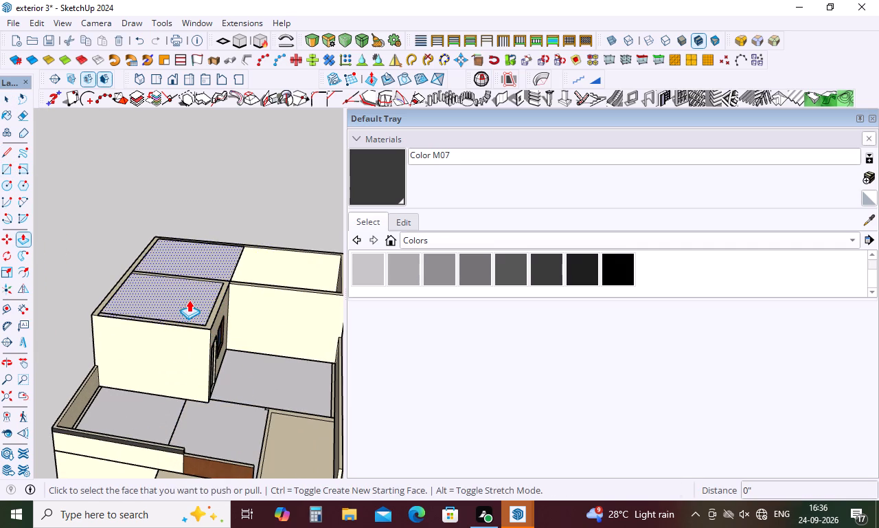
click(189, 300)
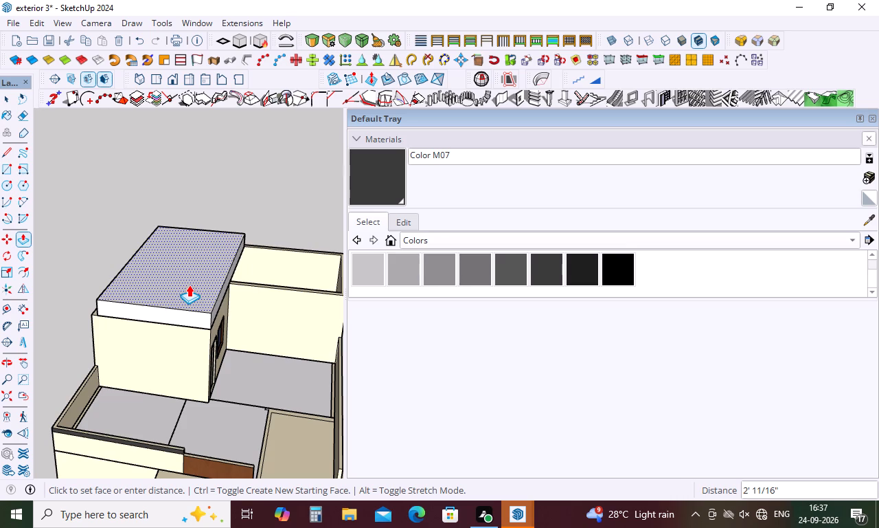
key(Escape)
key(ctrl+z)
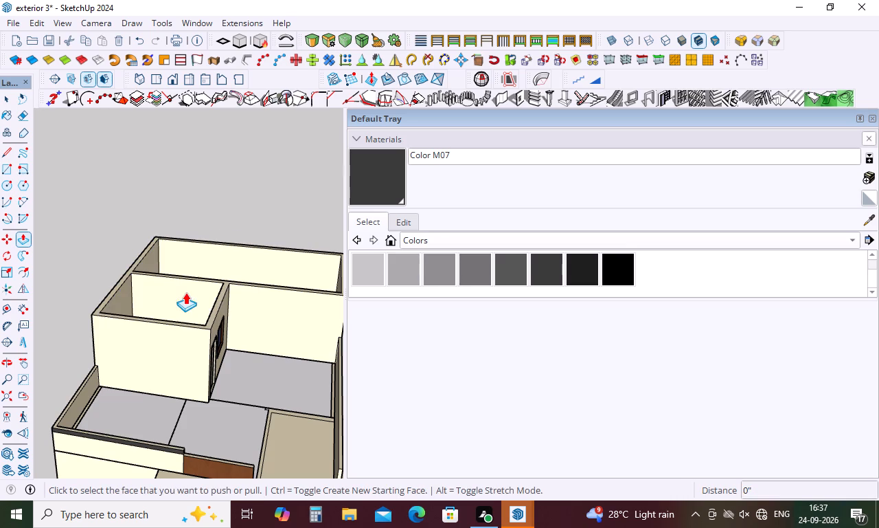
Draw a rectangle of about 14' 3" by 27' 4 1/2" across the rooftop wall tops, from the rear outer corner to the front room's opposite corner.
key(r)
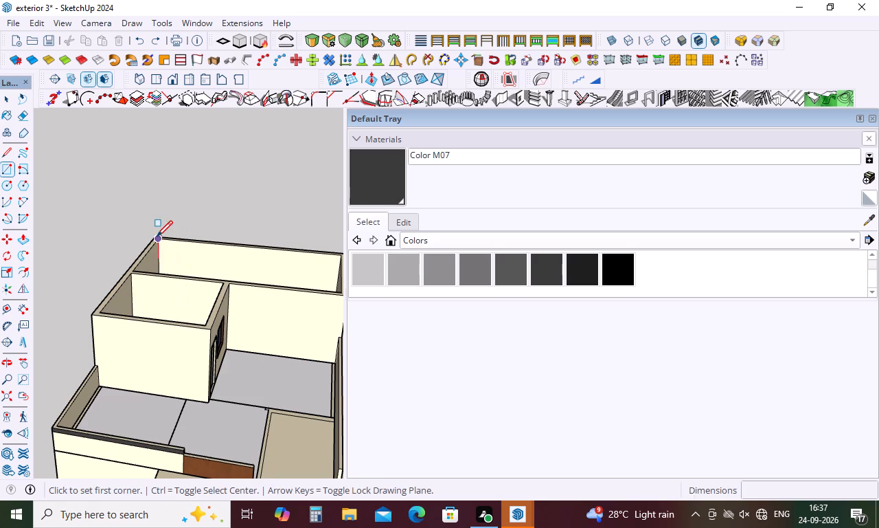
scroll(157, 234, up, 4)
click(157, 250)
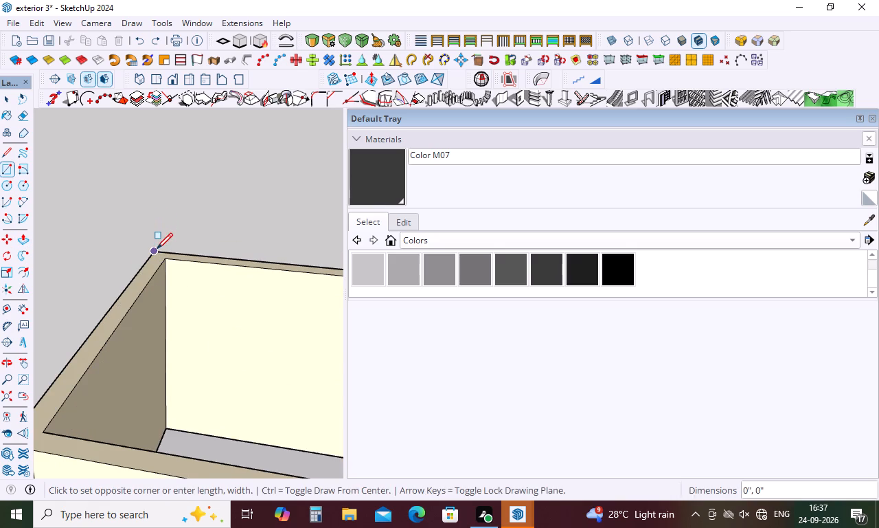
scroll(157, 249, down, 10)
scroll(182, 300, up, 5)
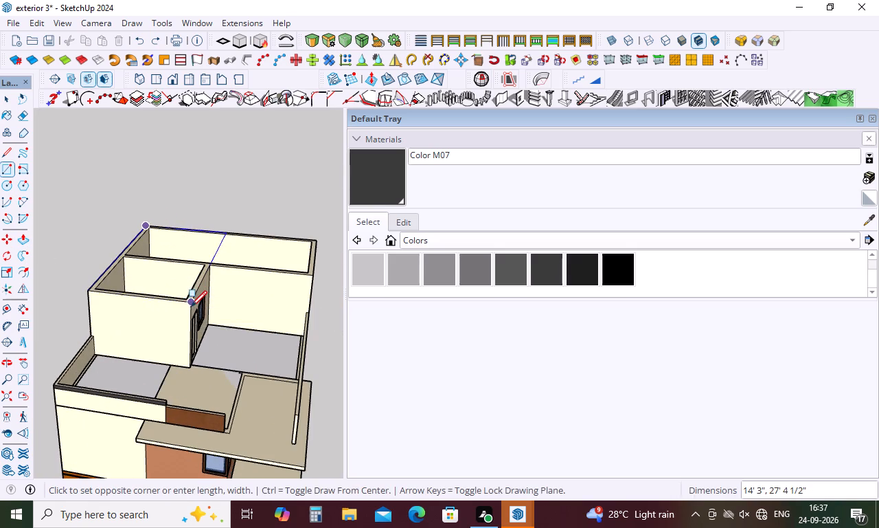
click(190, 302)
key(space)
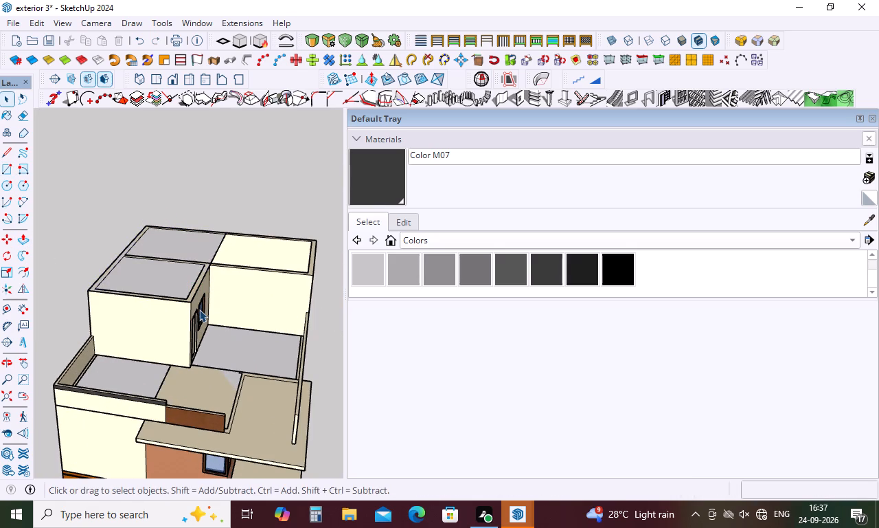
Push/Pull the new roof rectangle up by 6" to form the slab.
key(p)
click(179, 283)
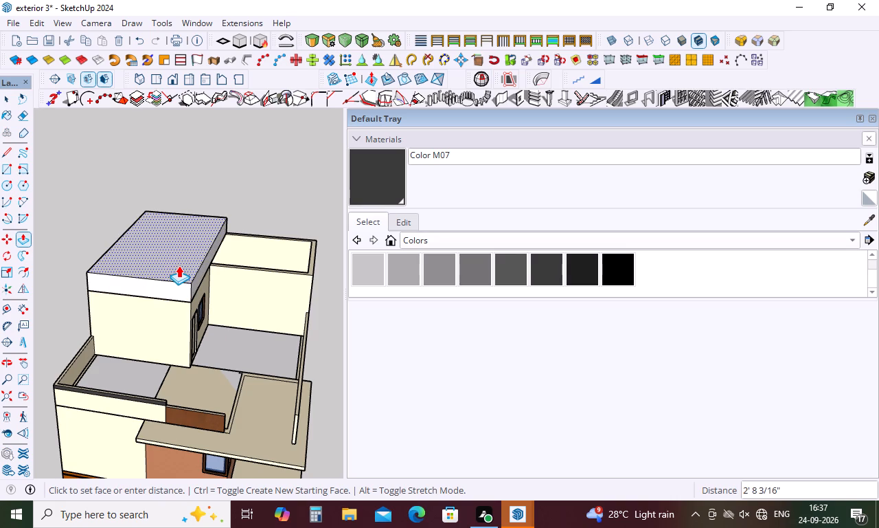
key(6)
key(Return)
Draw a short line across the slab's edge face where the rear room's front wall meets it.
middle_drag(242, 274, 89, 281)
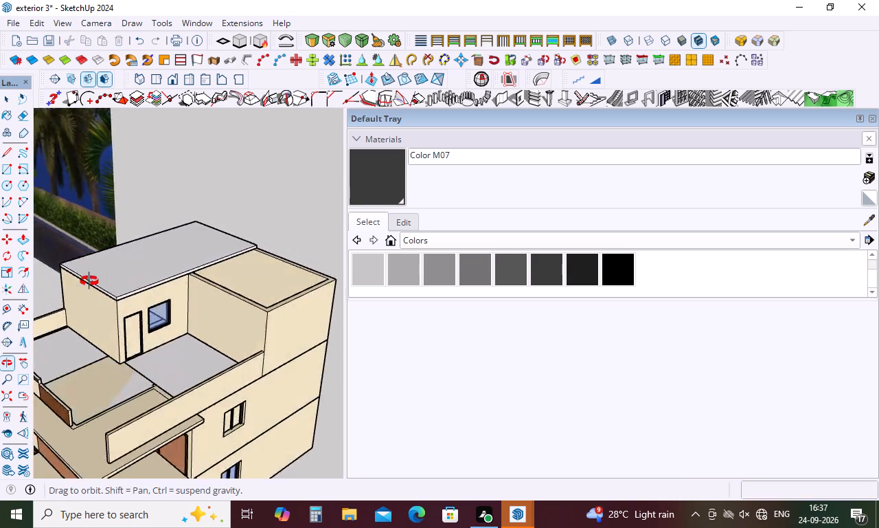
middle_drag(89, 281, 41, 278)
scroll(222, 309, up, 6)
key(l)
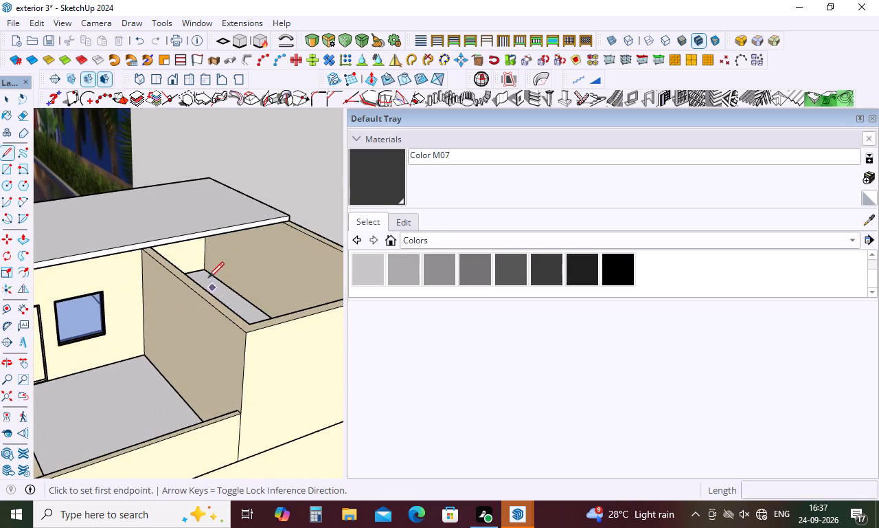
scroll(201, 263, up, 4)
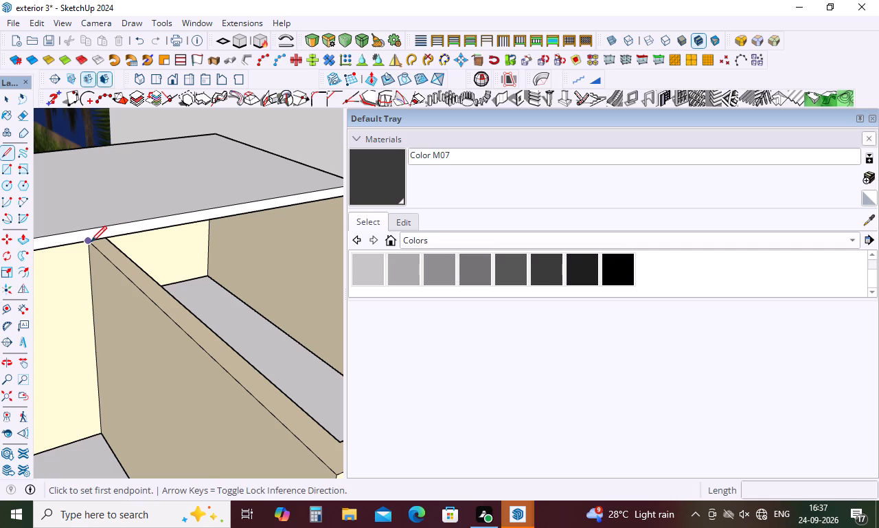
click(91, 242)
click(88, 232)
key(space)
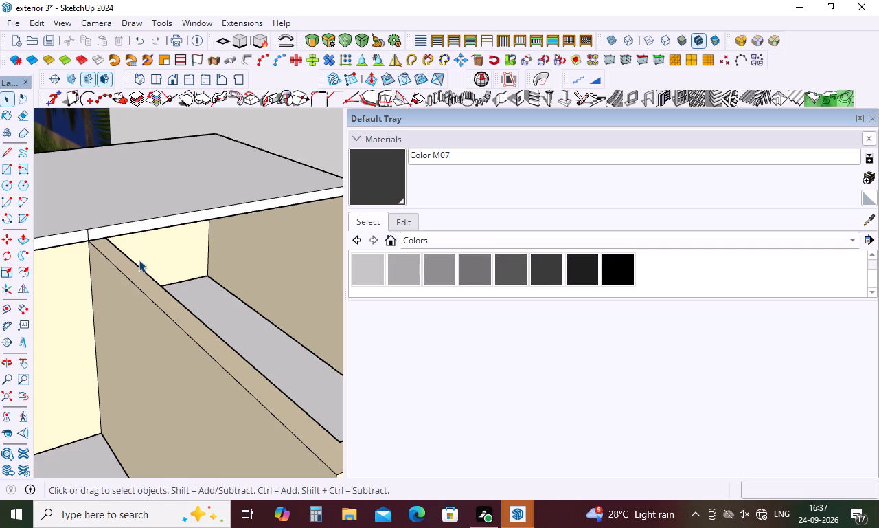
Push/Pull the divided edge face 15' to extend the slab over the uncovered part of the rear room.
key(p)
click(132, 226)
scroll(132, 219, down, 8)
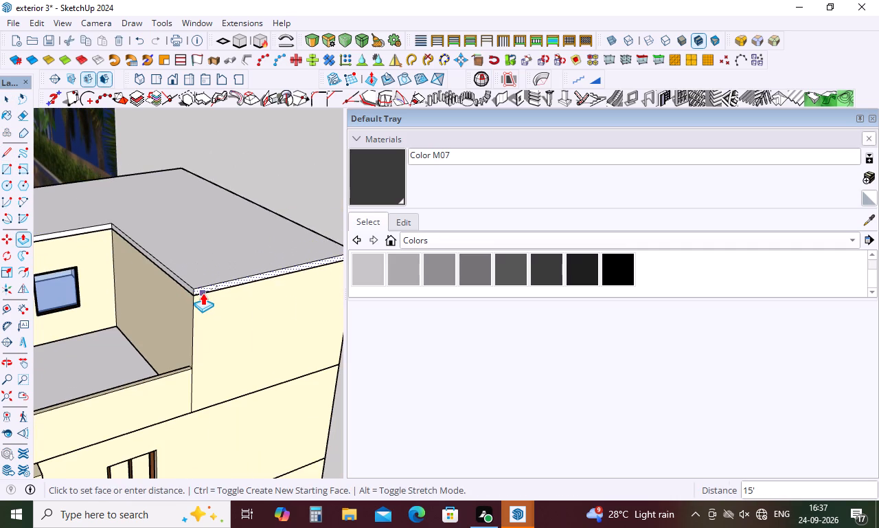
click(203, 293)
Push/Pull the slab's terrace-side edge above the rear room's front wall outward to form a small overhang.
middle_drag(179, 294, 288, 290)
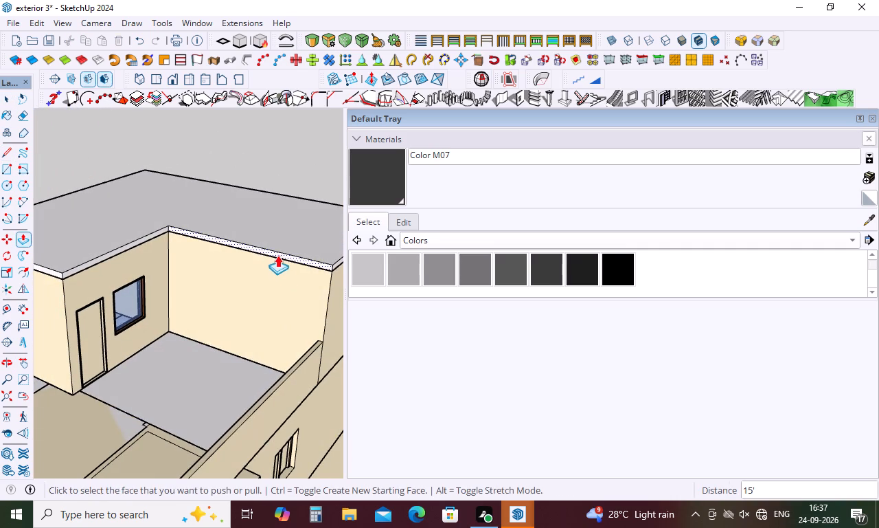
click(278, 253)
click(266, 263)
key(space)
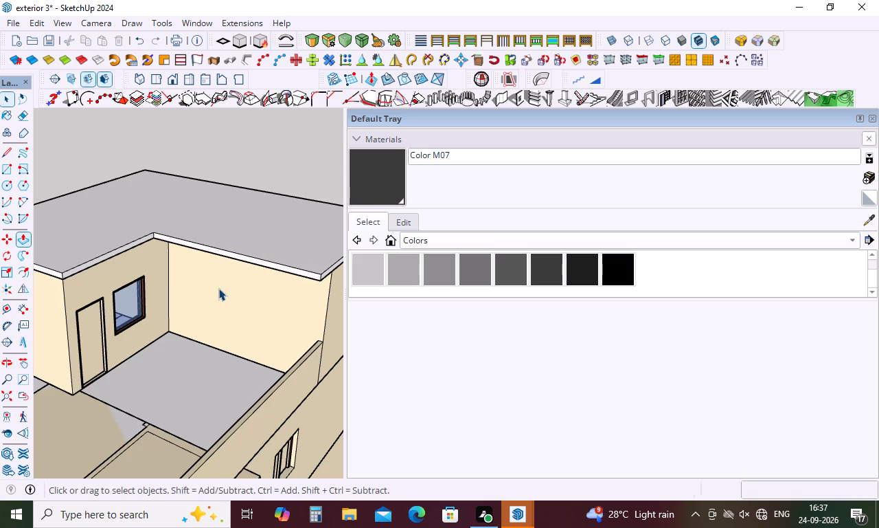
Select all connected geometry of the L-shaped roof slab and make it a group.
triple_click(222, 242)
click(222, 242)
right_click(222, 242)
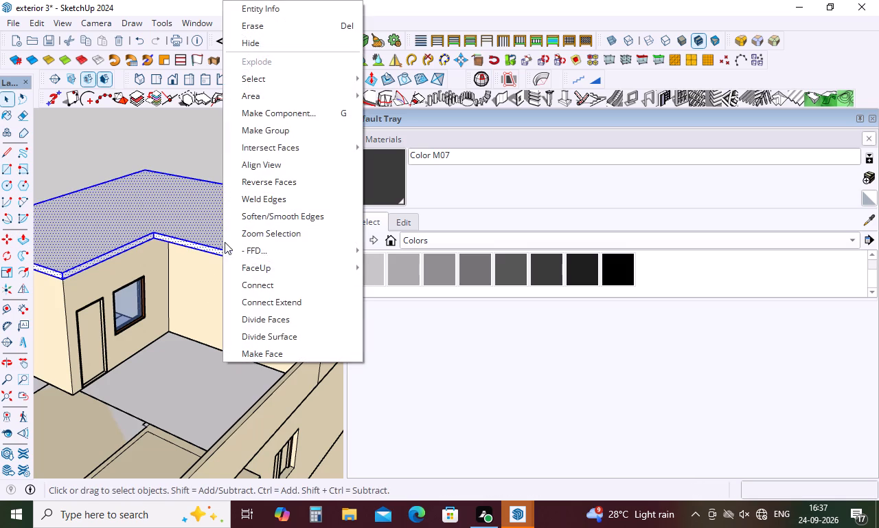
click(298, 129)
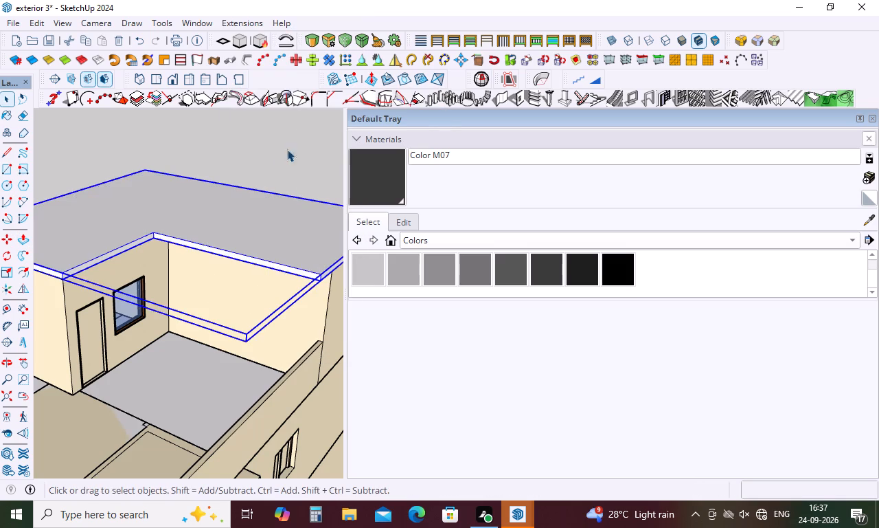
click(212, 382)
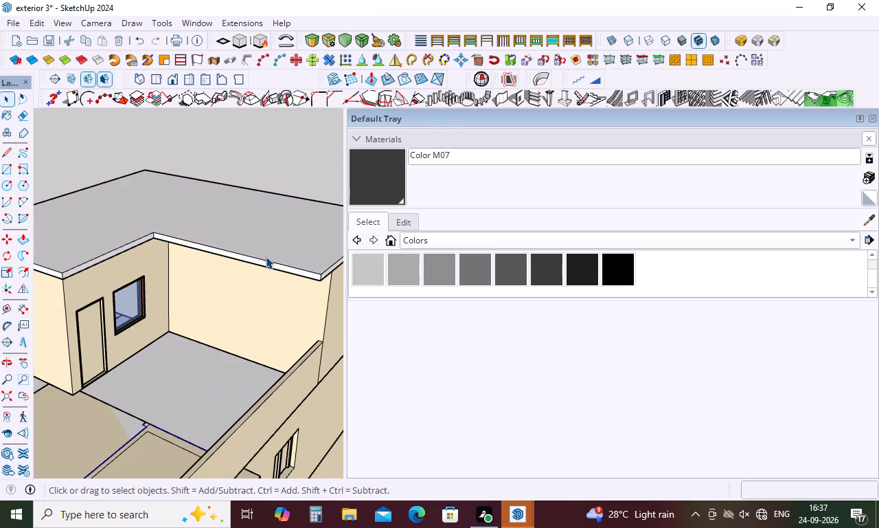
Paint the roof slab group with Color D01 from the Colors collection.
click(266, 256)
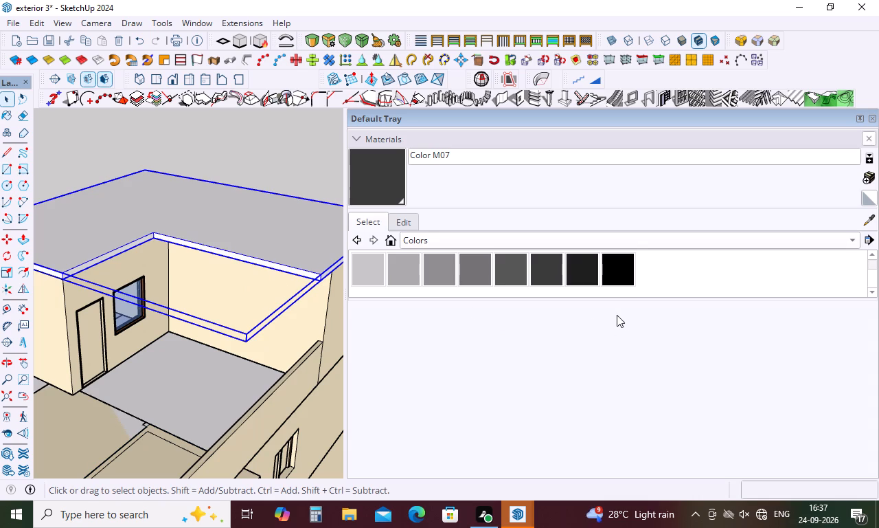
scroll(768, 307, up, 17)
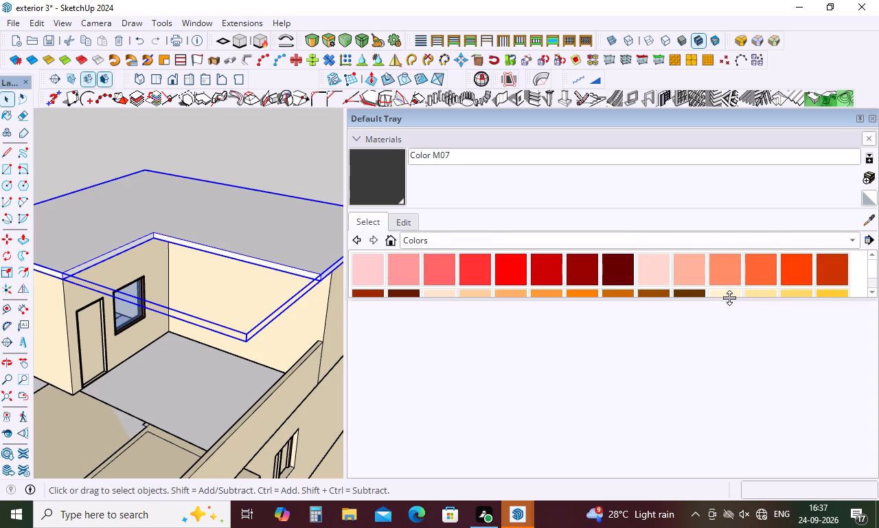
click(729, 298)
click(733, 294)
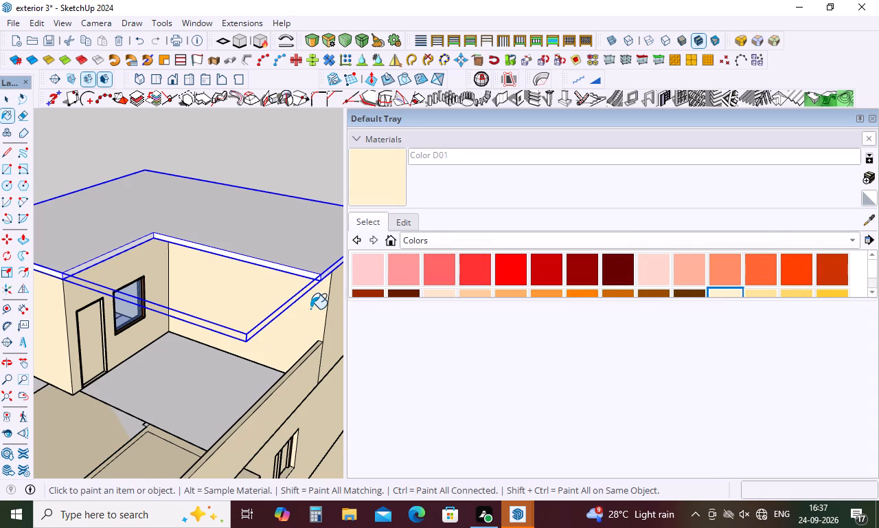
click(299, 247)
scroll(286, 256, down, 10)
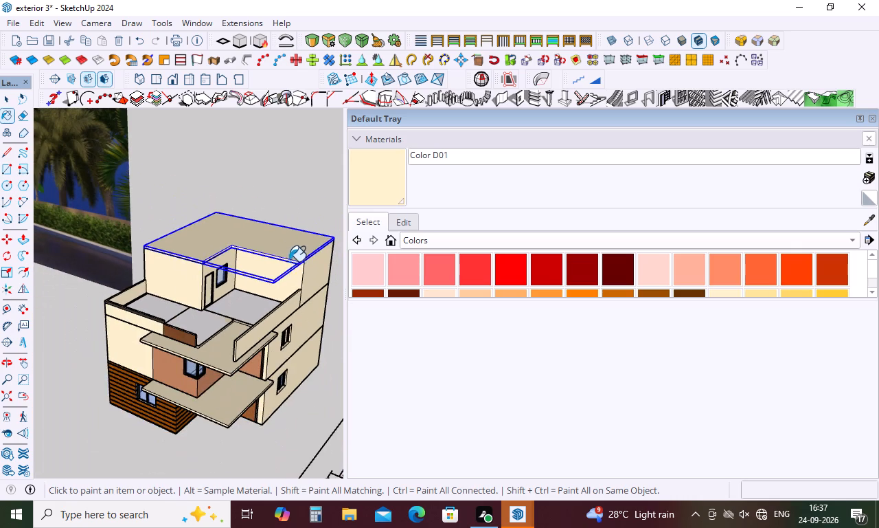
key(space)
click(279, 441)
Compare the roofed house with the reference picture from the front.
scroll(282, 375, down, 4)
middle_drag(282, 375, 331, 298)
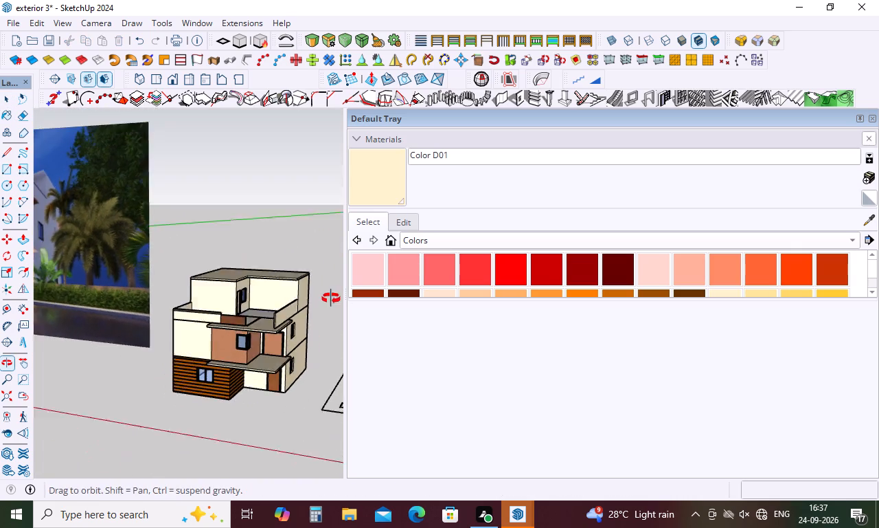
middle_drag(331, 298, 336, 289)
scroll(255, 333, down, 8)
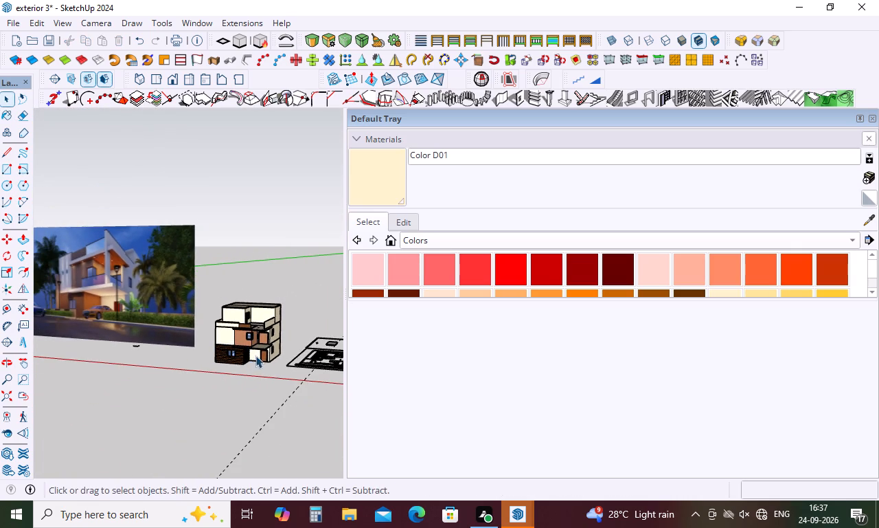
scroll(257, 337, up, 7)
scroll(263, 362, down, 3)
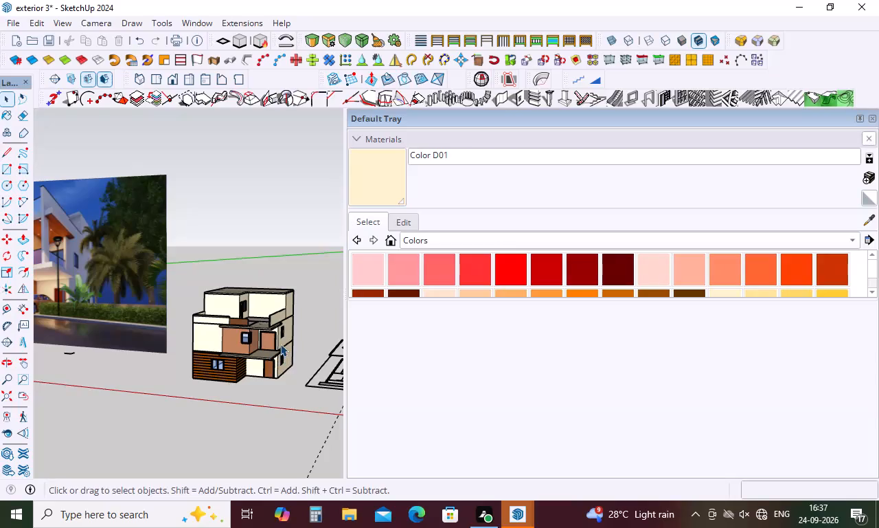
scroll(273, 339, up, 4)
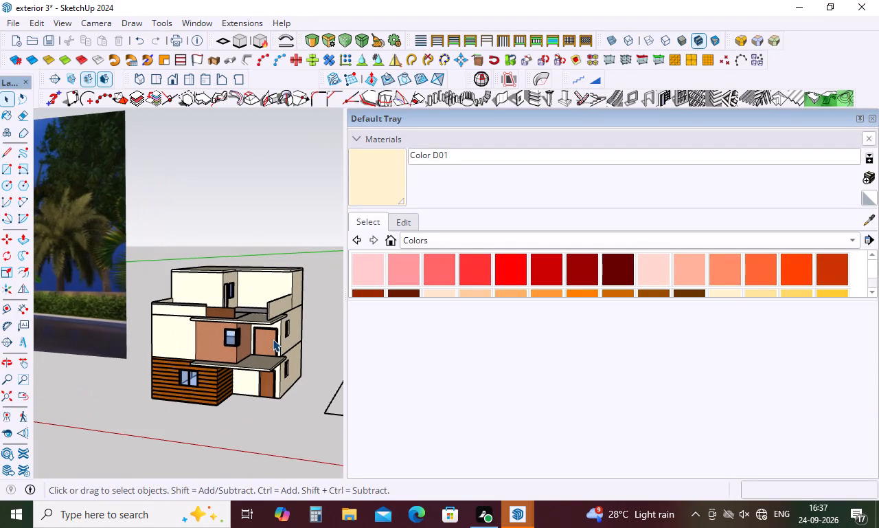
Paint the door panel facing the middle-floor balcony with Translucent Glass Blue from Glass and Mirrors, and close its group.
click(267, 342)
scroll(266, 340, up, 5)
triple_click(270, 340)
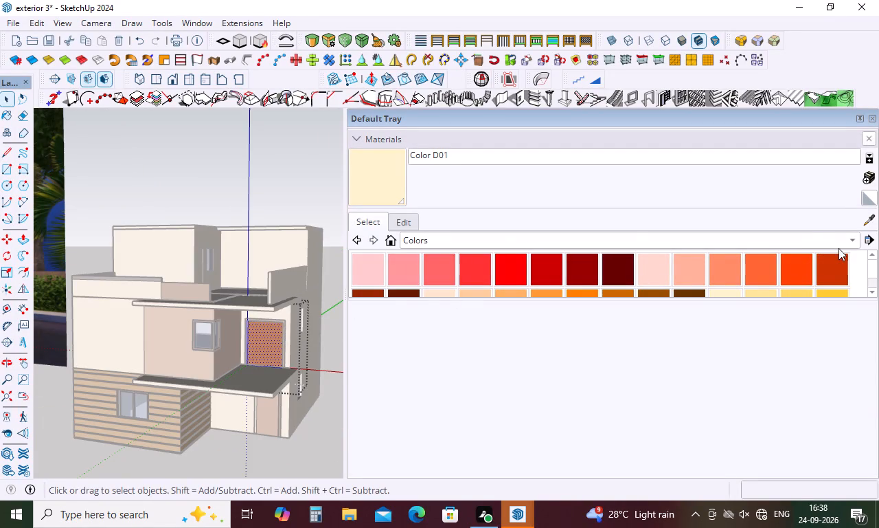
scroll(742, 271, up, 2)
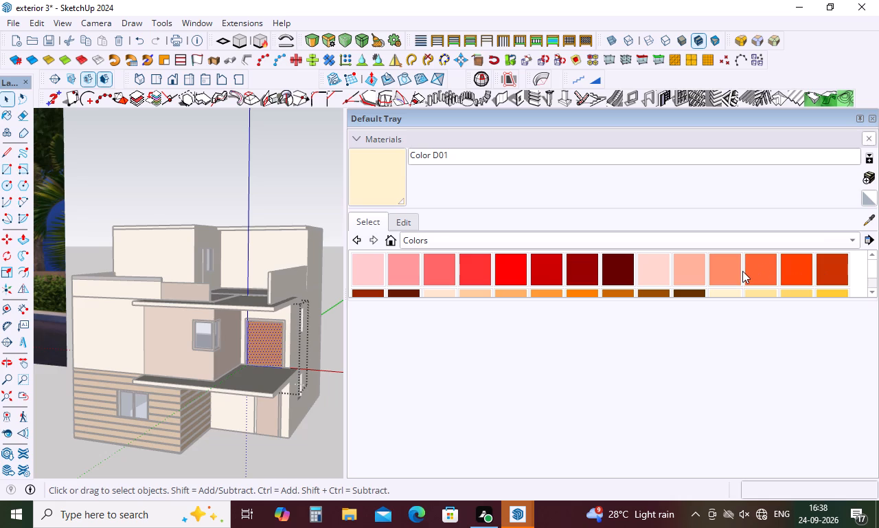
click(841, 239)
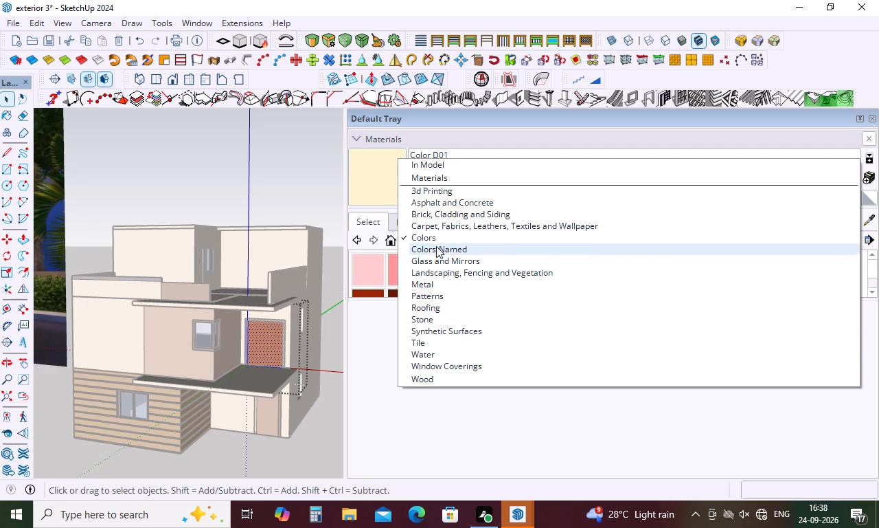
click(428, 266)
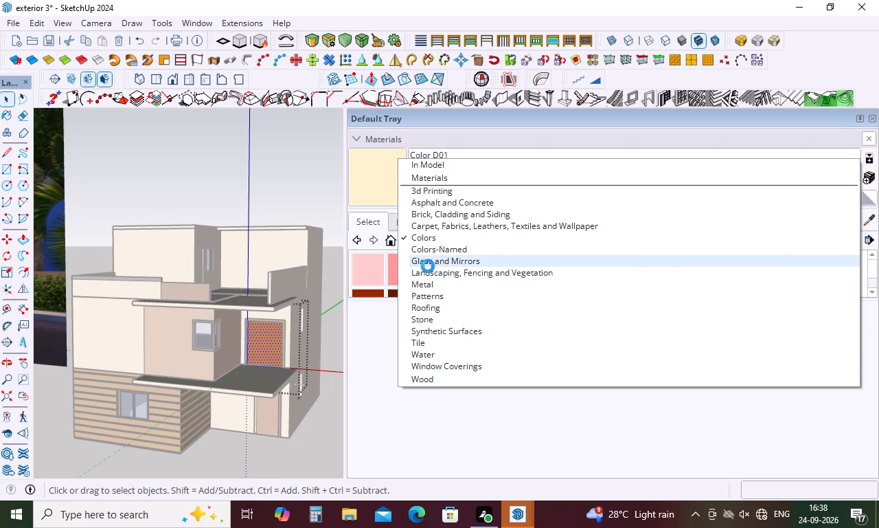
click(476, 272)
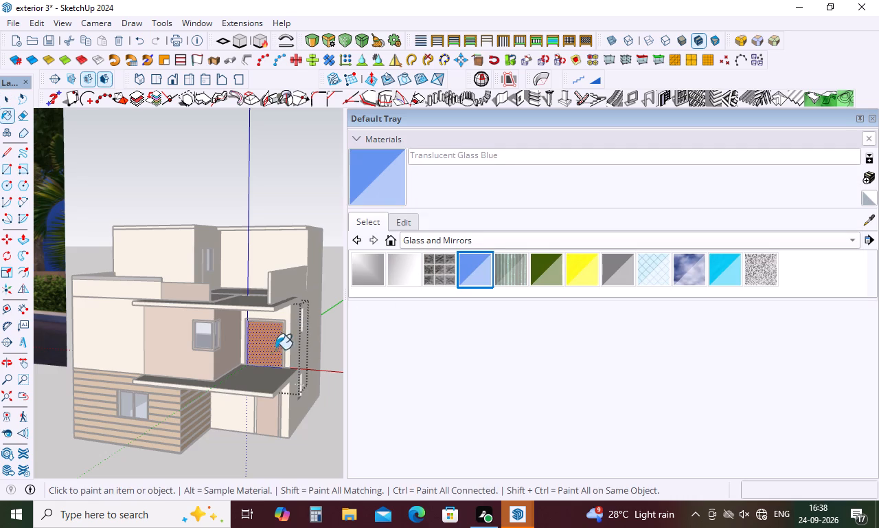
scroll(265, 358, up, 9)
click(282, 333)
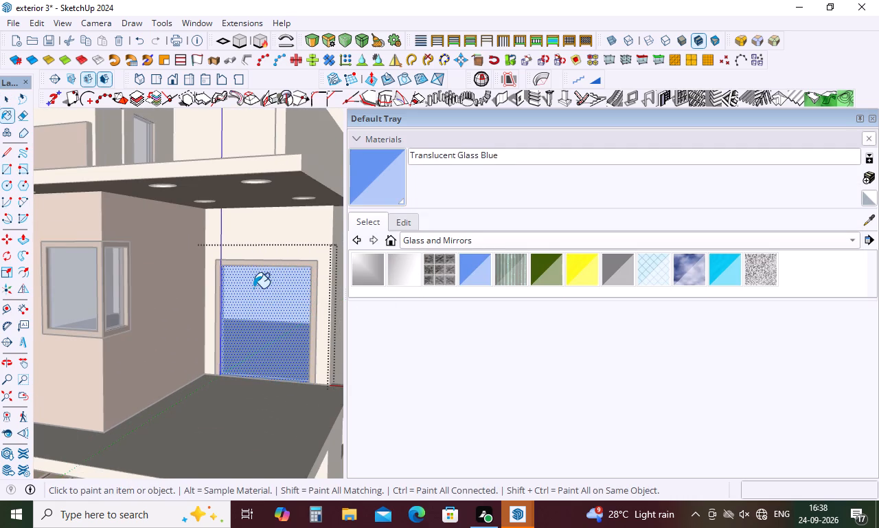
scroll(253, 288, down, 10)
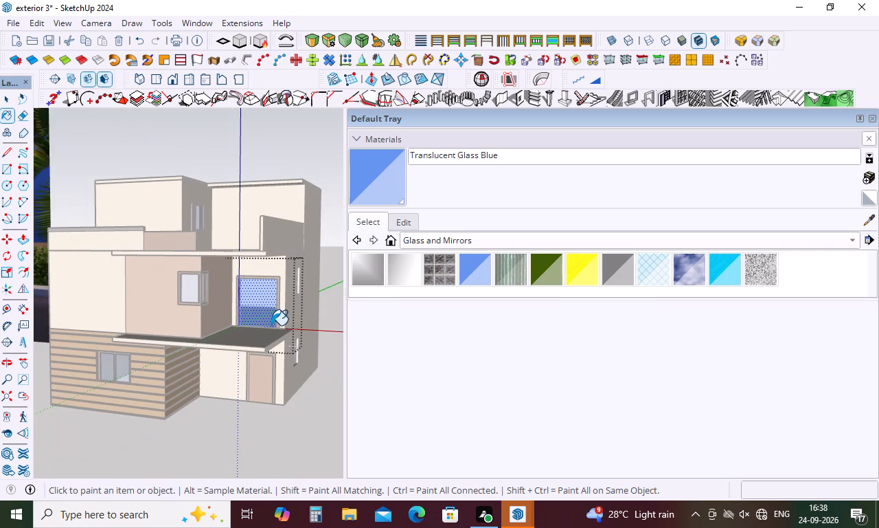
key(space)
click(277, 431)
scroll(312, 275, down, 10)
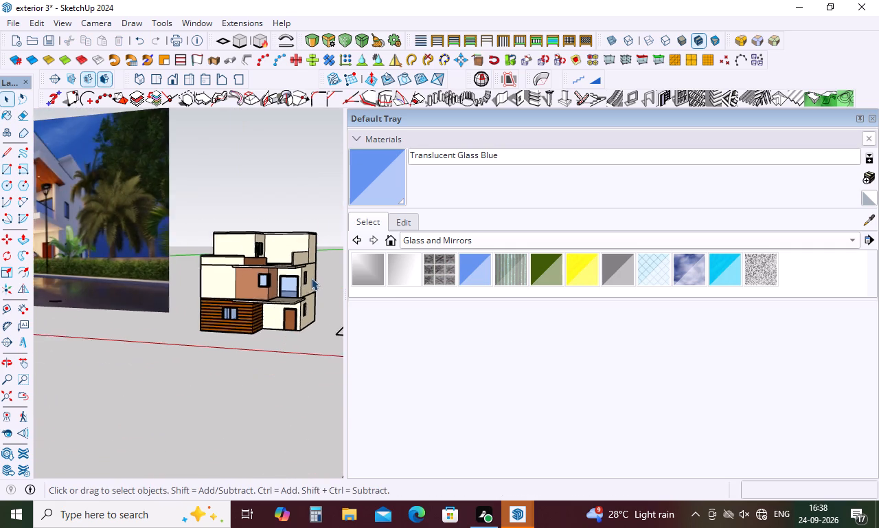
Draw a rectangle about 11' 7" by 13' over the plain middle-floor front wall, from above the wood cladding up to the dark parapet cap.
scroll(308, 283, down, 1)
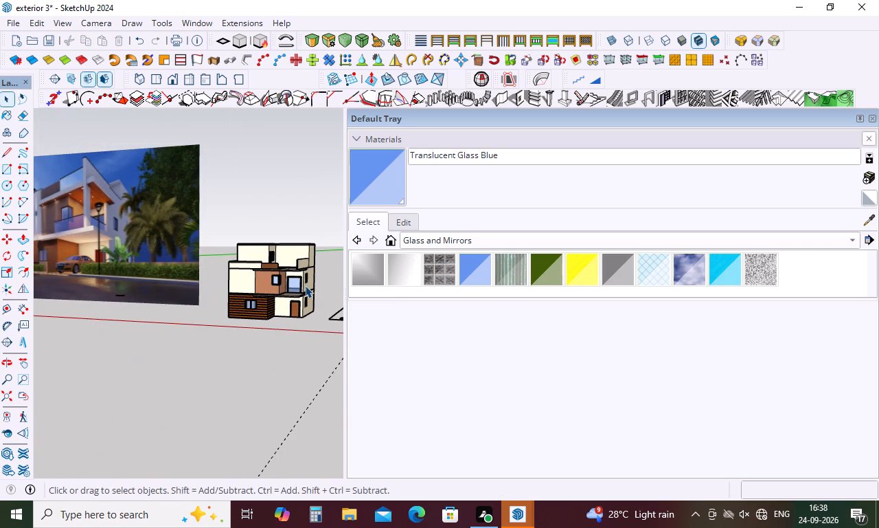
scroll(305, 285, down, 1)
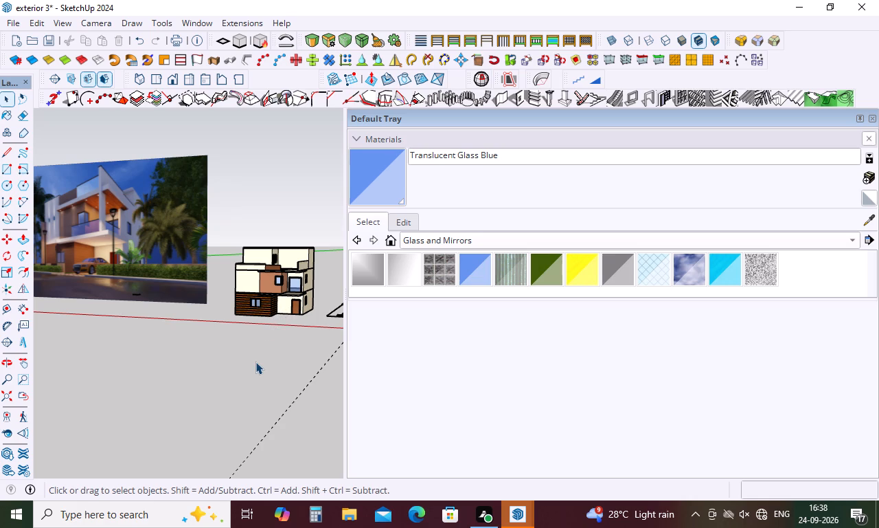
scroll(260, 324, down, 4)
middle_drag(260, 324, 309, 327)
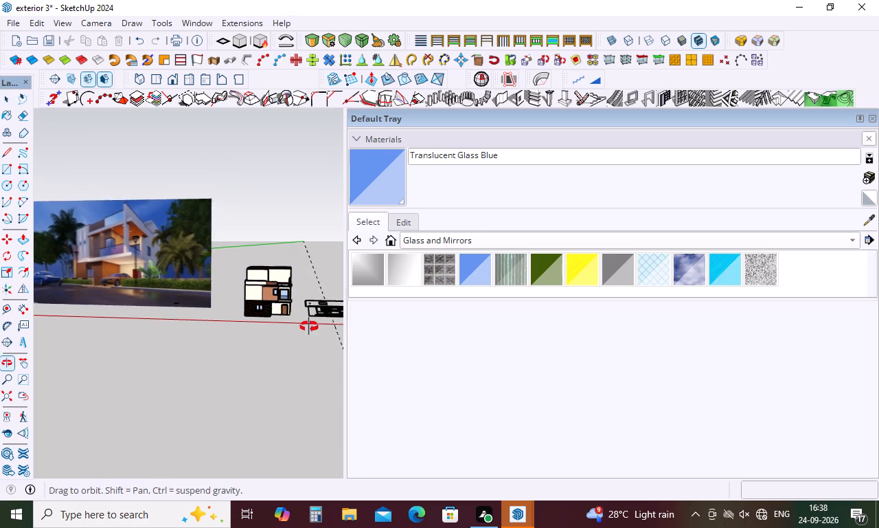
middle_drag(309, 327, 311, 326)
scroll(260, 287, up, 9)
middle_drag(269, 294, 275, 249)
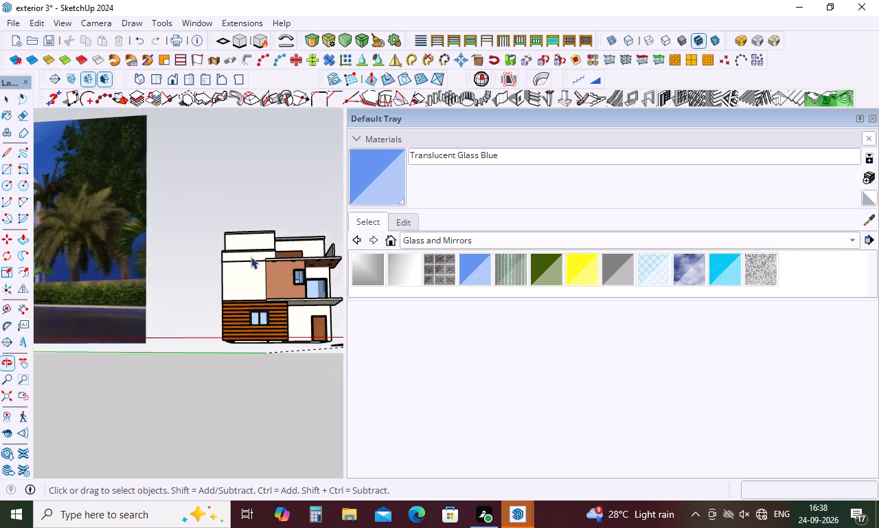
scroll(249, 256, up, 9)
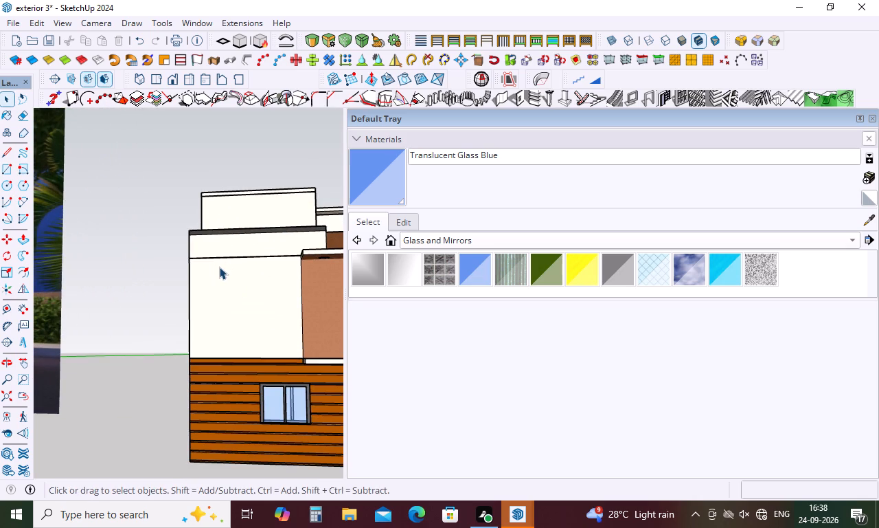
key(r)
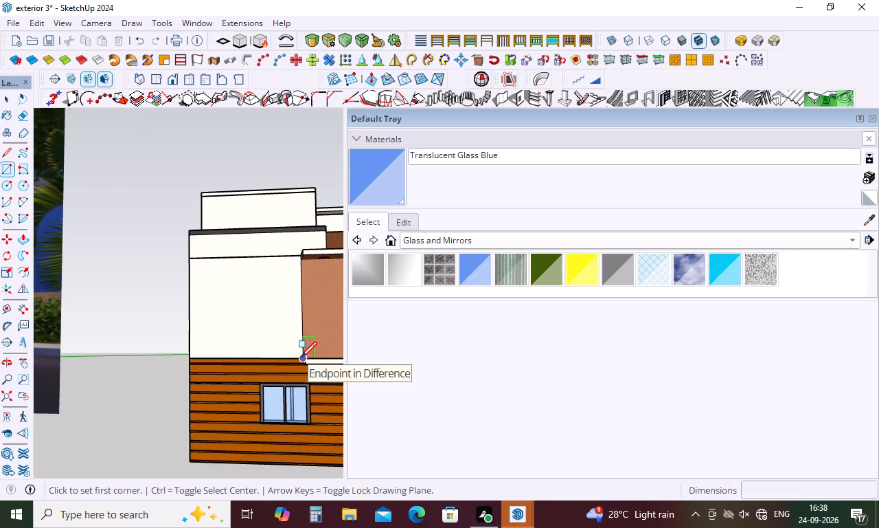
click(301, 357)
scroll(188, 237, up, 4)
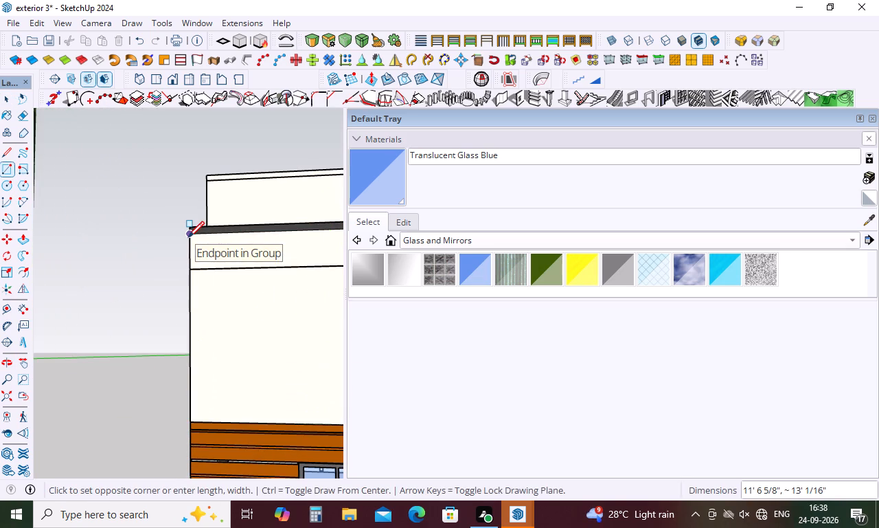
click(190, 236)
key(space)
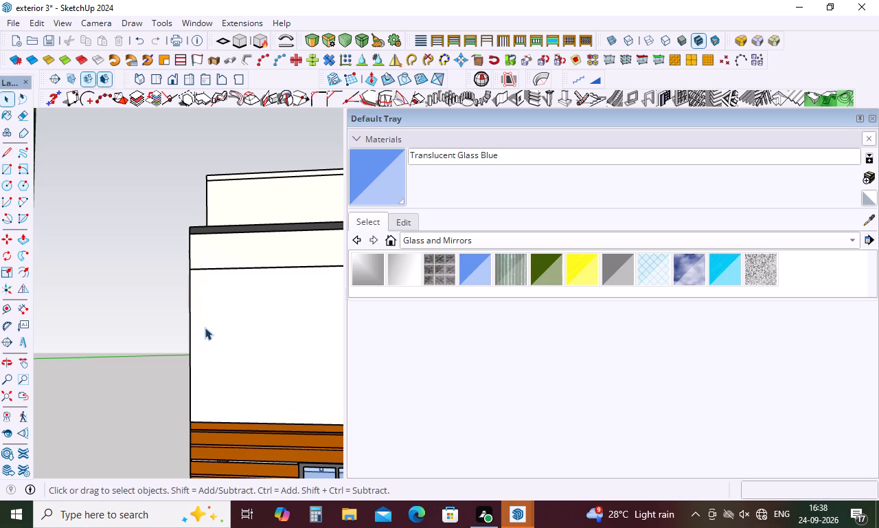
Push/Pull the new rectangular wall face outward by 3".
key(p)
click(218, 327)
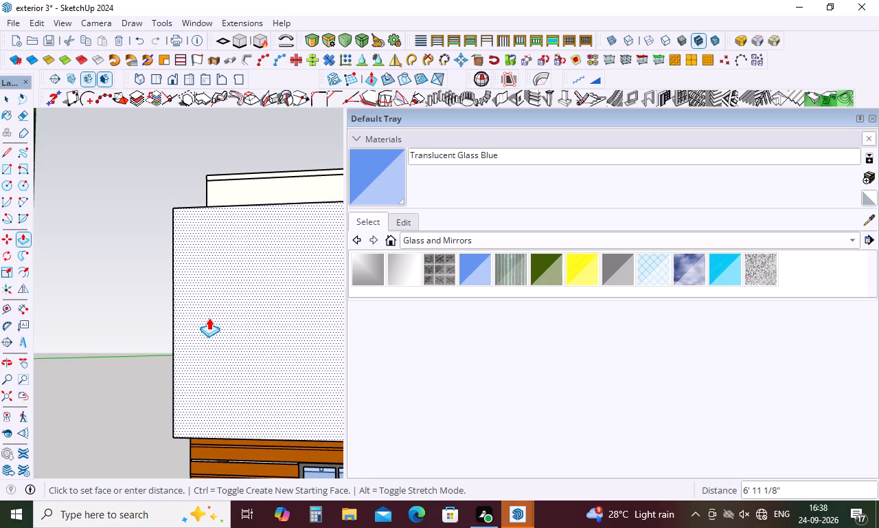
scroll(209, 318, down, 7)
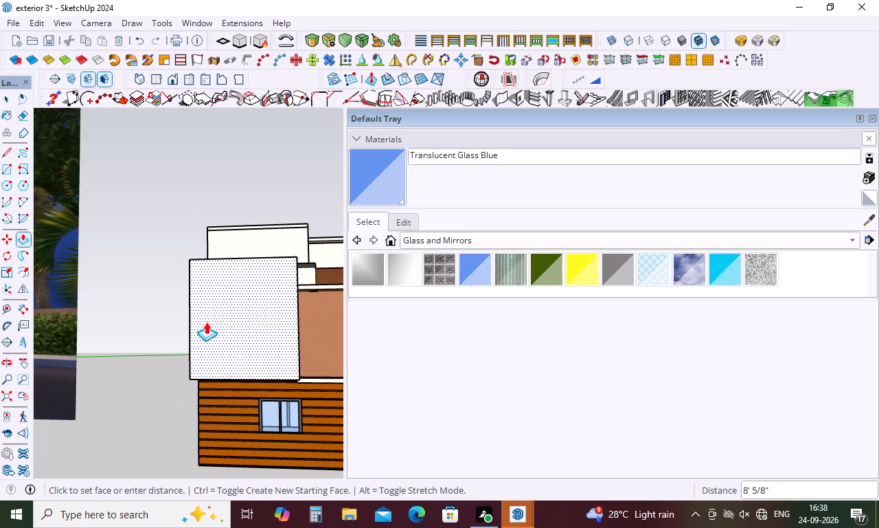
key(3)
key(shift+quotedbl)
key(Return)
middle_drag(247, 355, 253, 243)
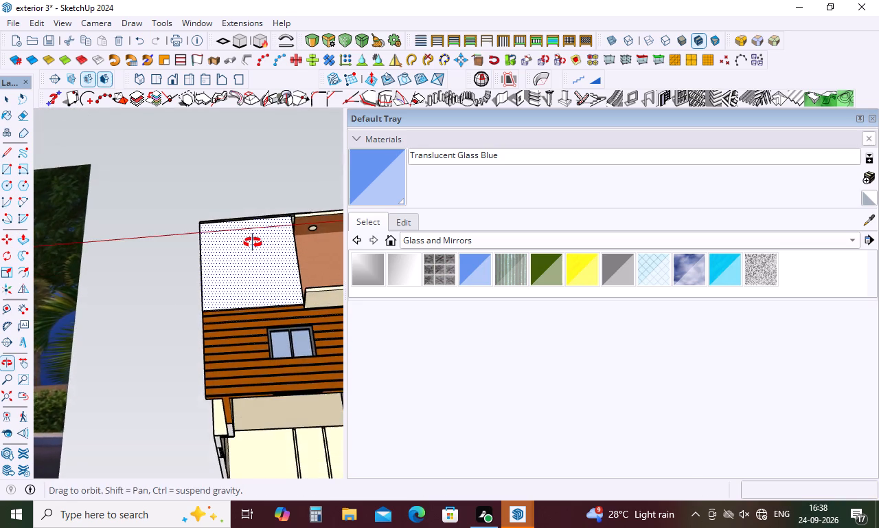
middle_drag(253, 243, 251, 386)
key(space)
scroll(275, 355, up, 3)
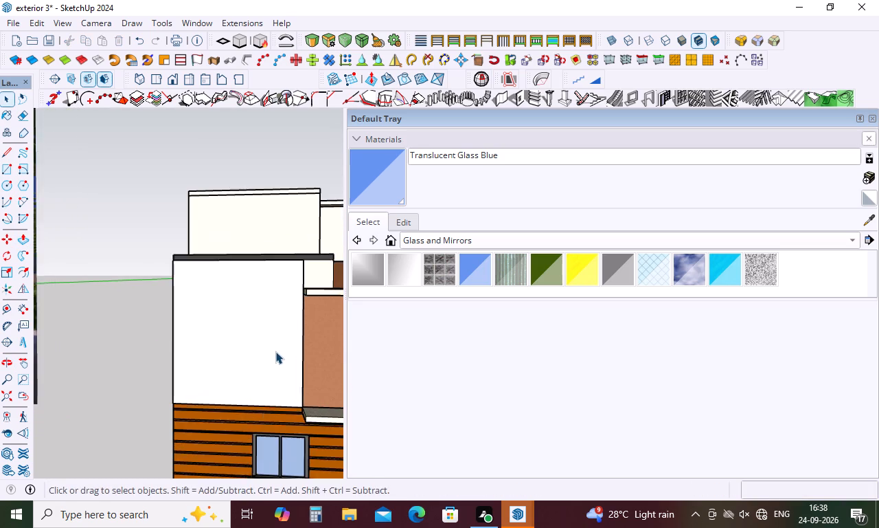
Draw a narrow vertical rectangle about 1' 2" wide and 10' 6" high near the outer edge of the raised white panel.
scroll(275, 351, down, 4)
middle_drag(275, 351, 269, 394)
scroll(290, 340, down, 10)
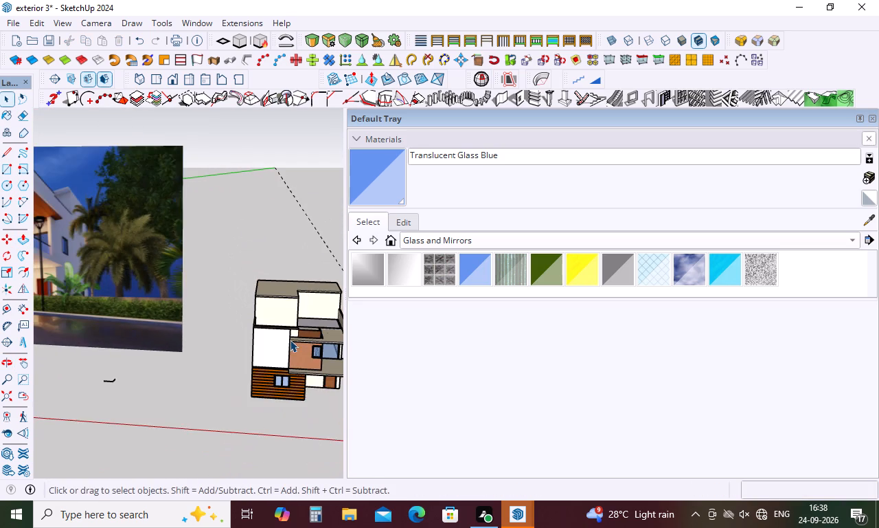
scroll(290, 340, down, 8)
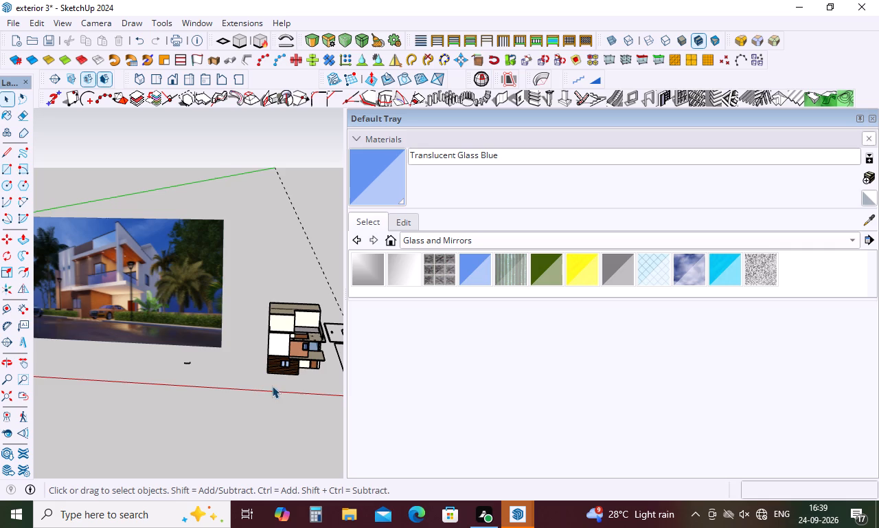
scroll(308, 357, up, 13)
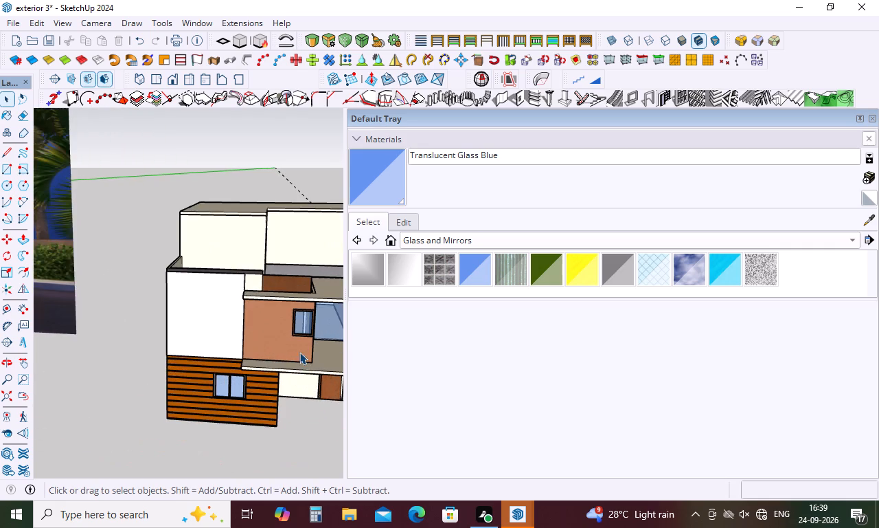
scroll(273, 352, up, 2)
key(r)
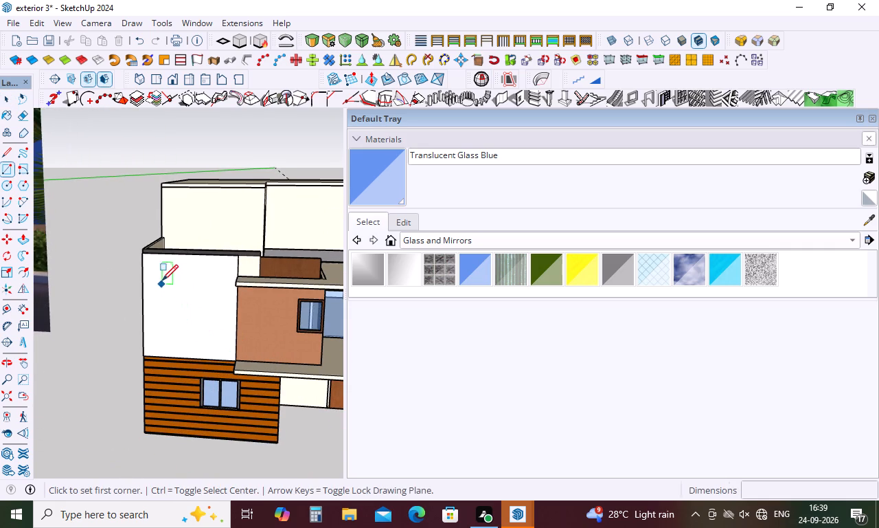
click(160, 264)
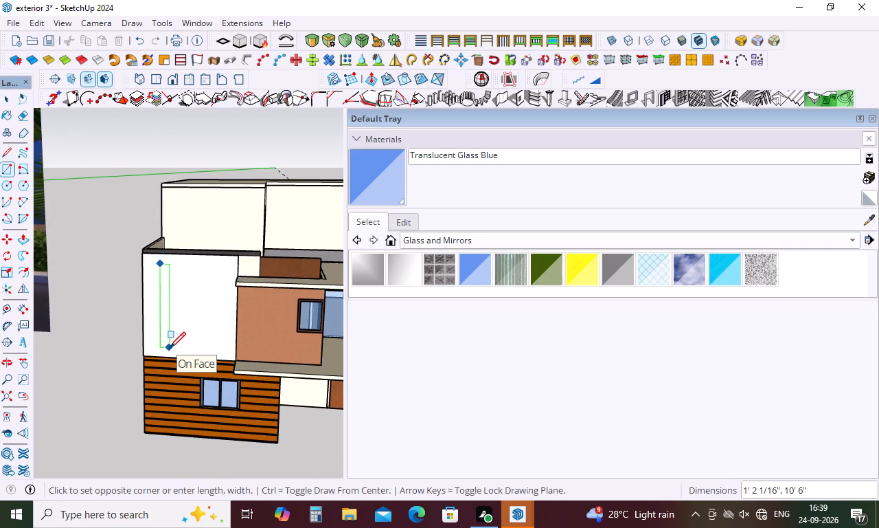
click(170, 348)
key(space)
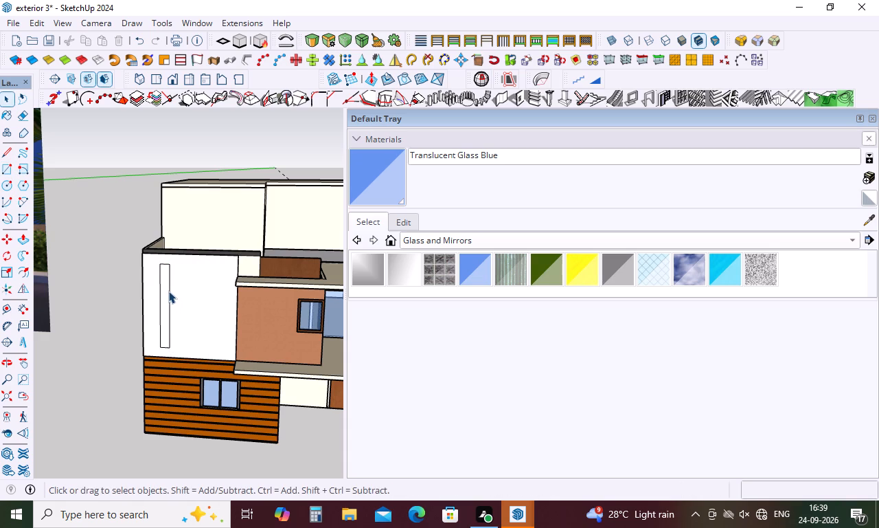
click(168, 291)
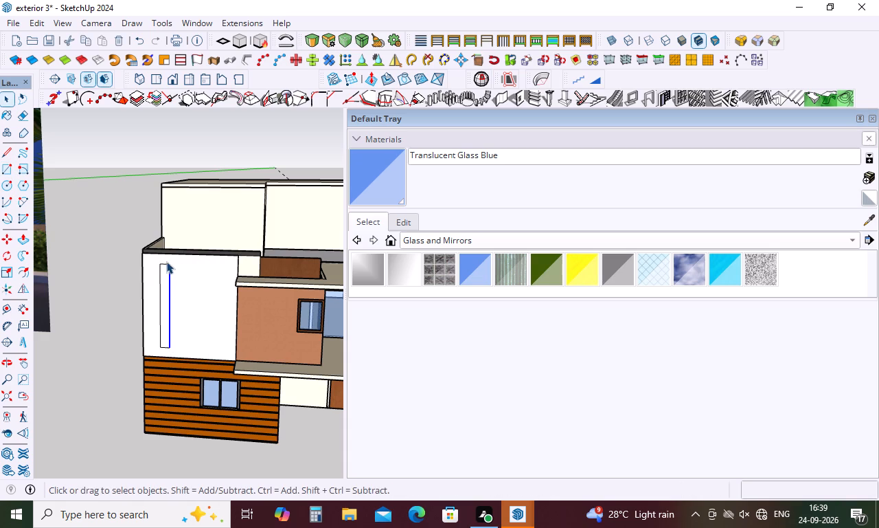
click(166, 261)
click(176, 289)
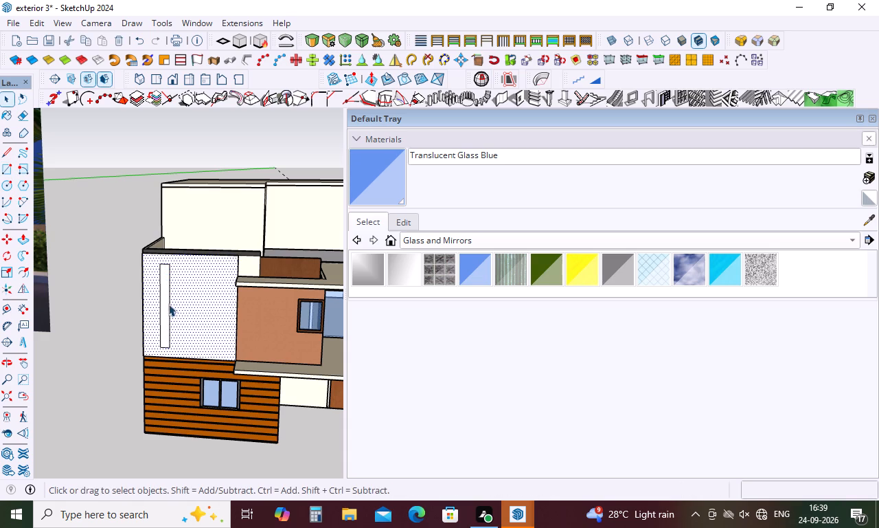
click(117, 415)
Select the vertical strip's four edges and copy them about 4' 8 5/8" across the white panel toward the brick-coloured wall.
scroll(163, 320, up, 5)
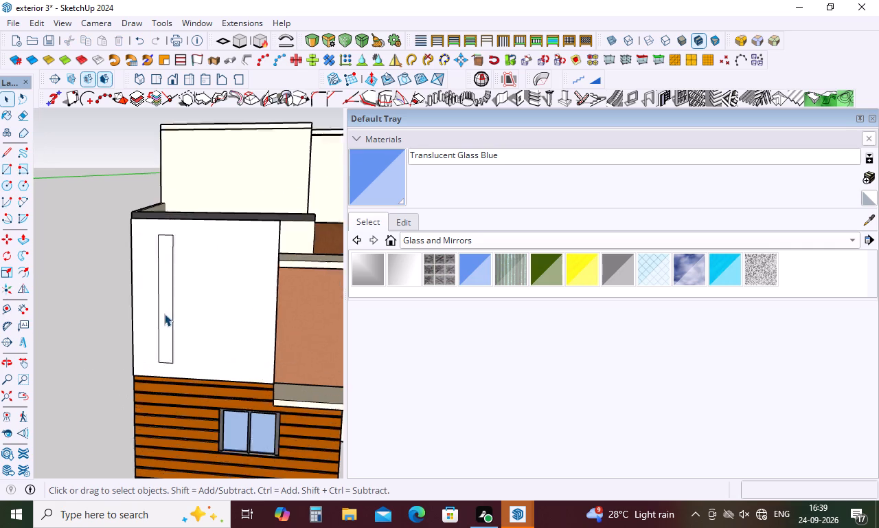
click(172, 309)
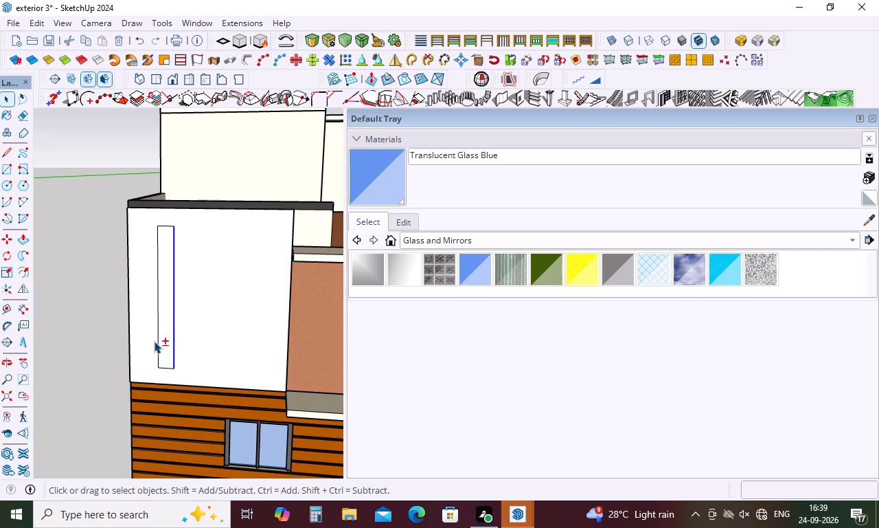
shift+click(157, 336)
shift+click(163, 366)
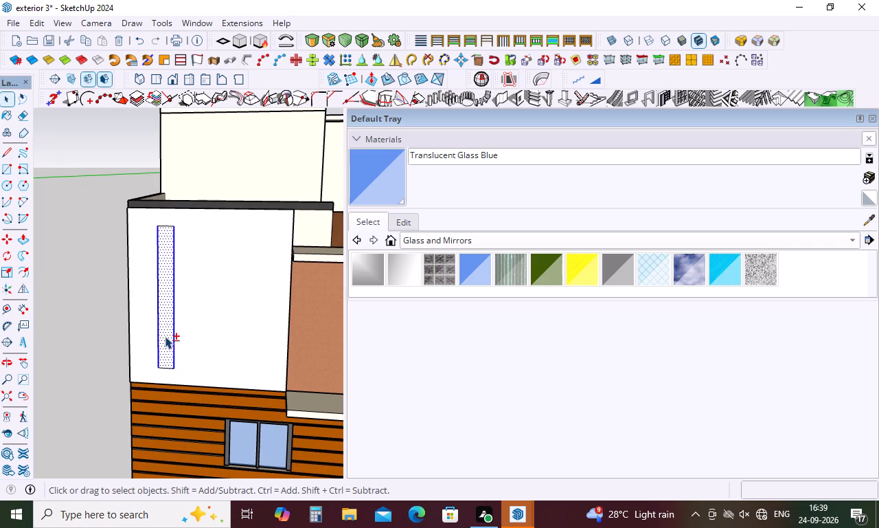
shift+click(165, 233)
shift+click(167, 223)
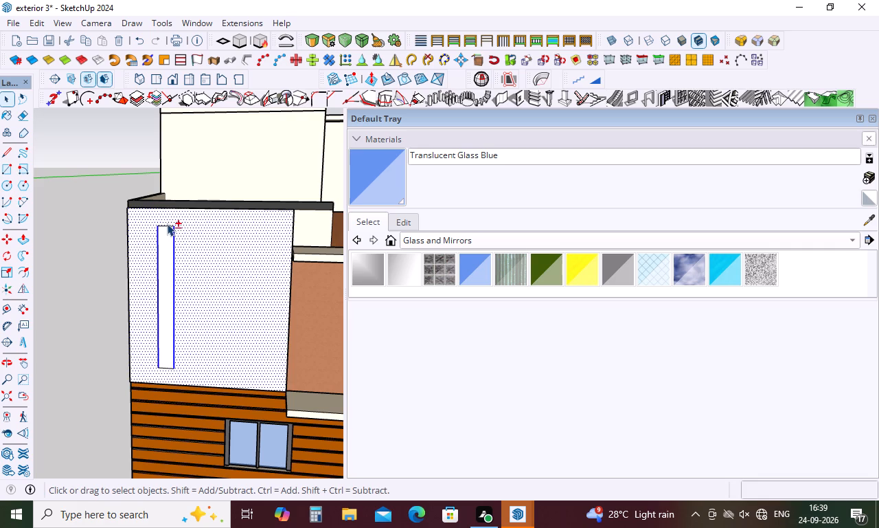
shift+click(183, 251)
shift+click(166, 224)
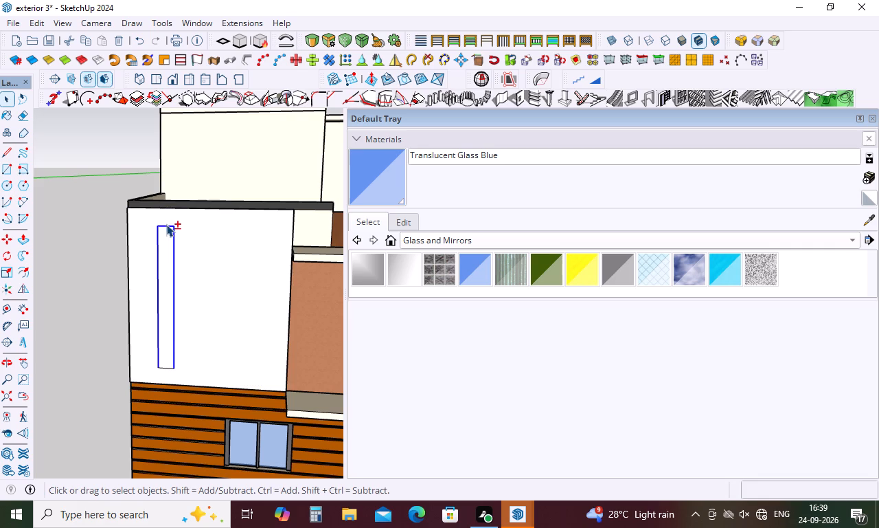
shift+click(169, 366)
key(m)
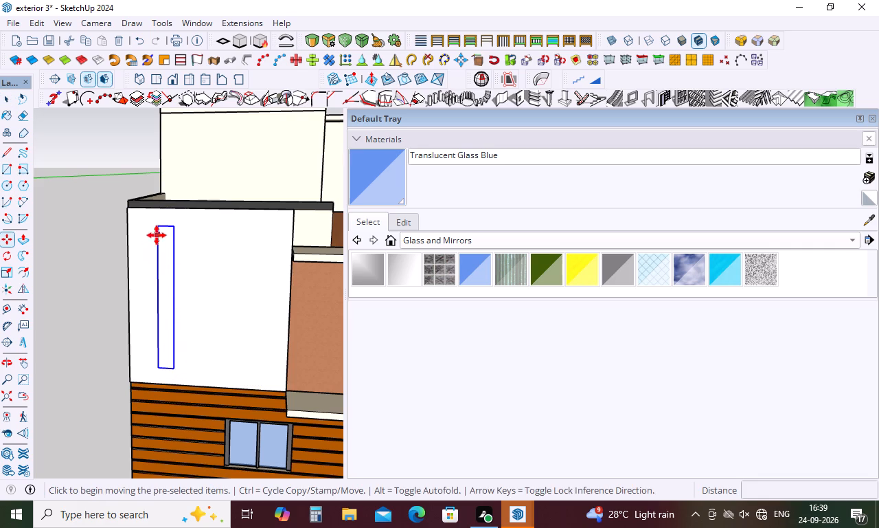
click(159, 224)
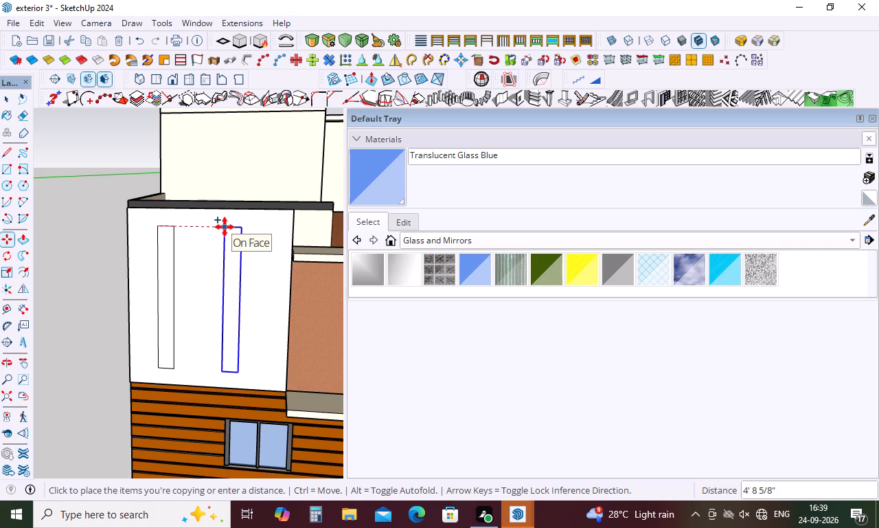
click(225, 227)
Push/Pull the face of the copied vertical strip by 1.5".
scroll(227, 266, down, 10)
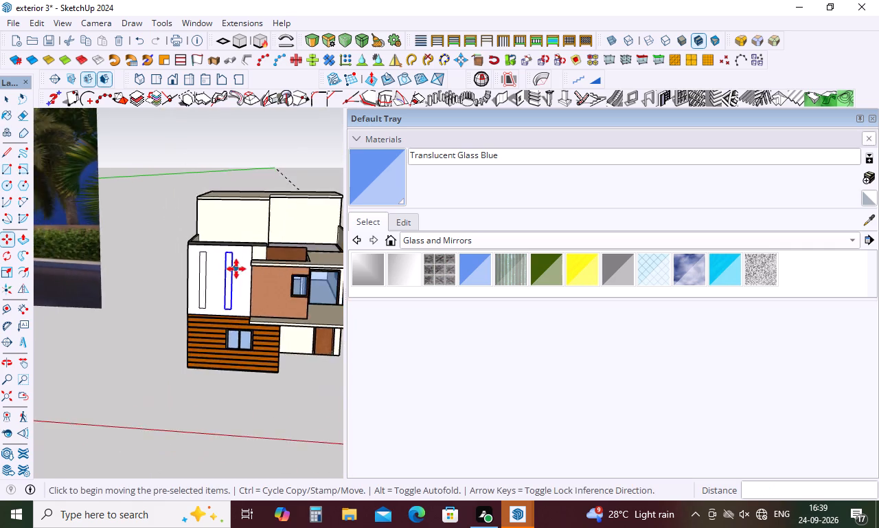
scroll(236, 269, down, 13)
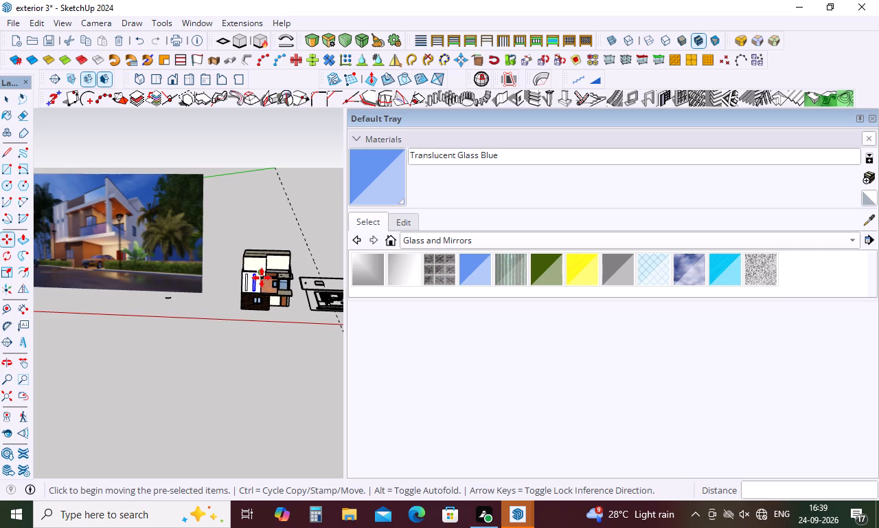
scroll(268, 278, up, 9)
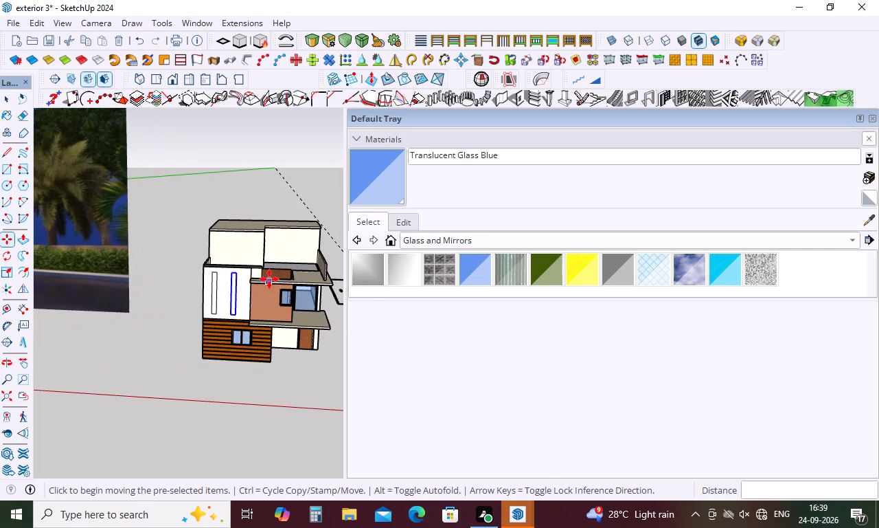
key(space)
key(p)
scroll(230, 290, up, 8)
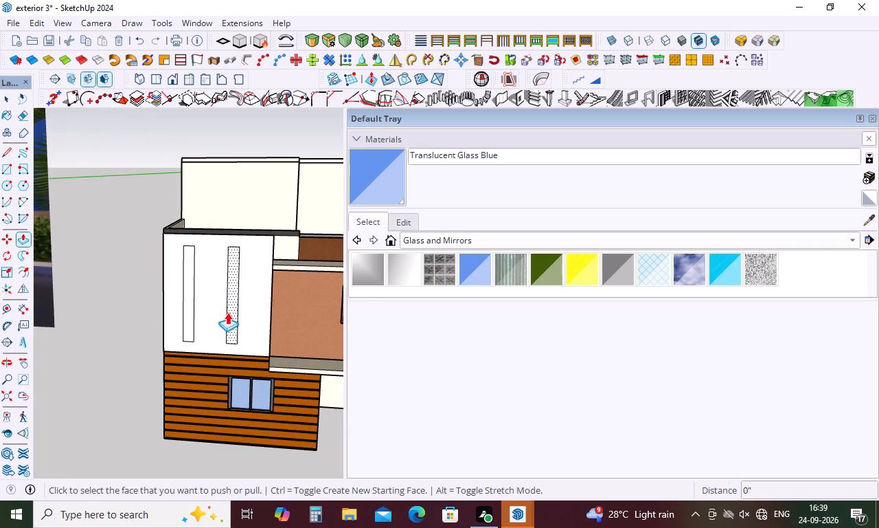
click(228, 313)
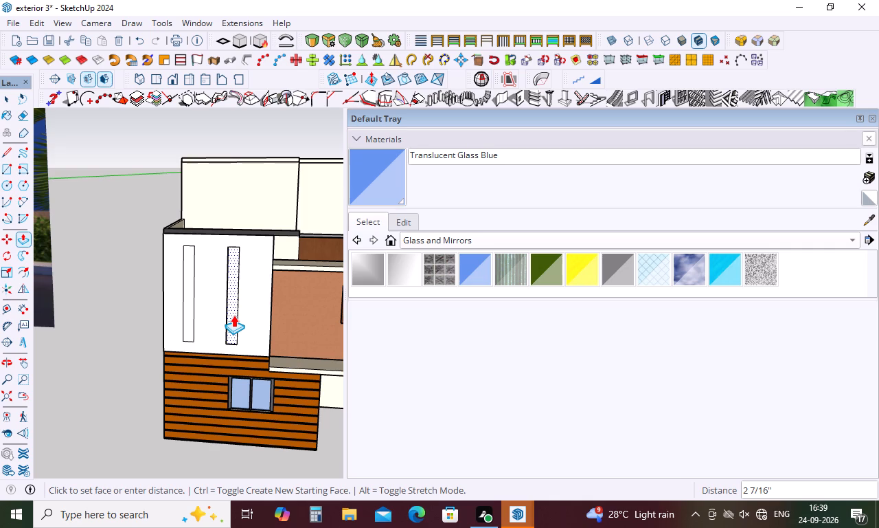
text(1.5)
key(Return)
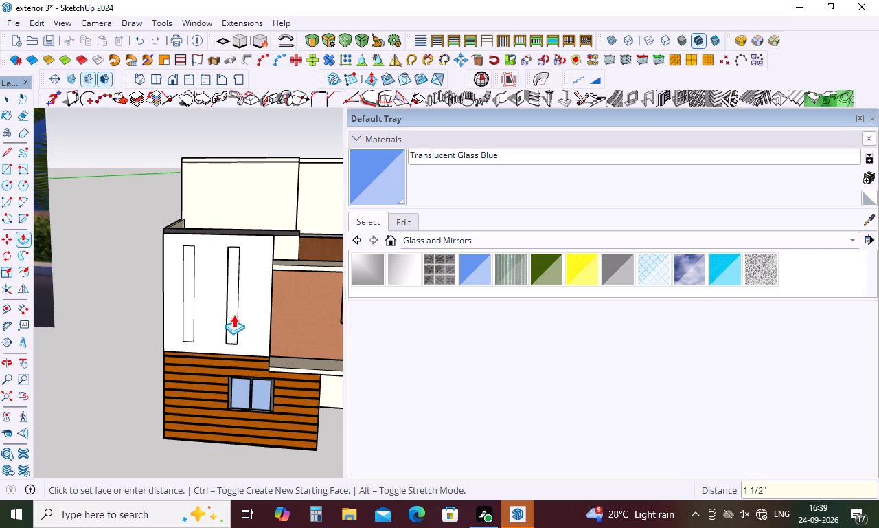
Repeat the 1.5" Push/Pull on the original vertical strip near the white panel's outer edge.
scroll(191, 310, up, 4)
double_click(183, 314)
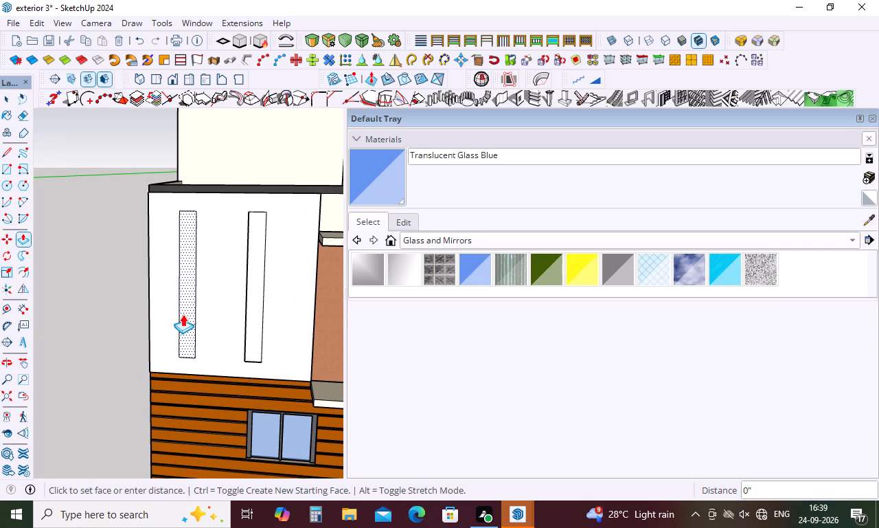
Draw a rectangle about 2' 6" high across the full 1' 2" width of the outer vertical strip, around its middle.
scroll(198, 275, down, 10)
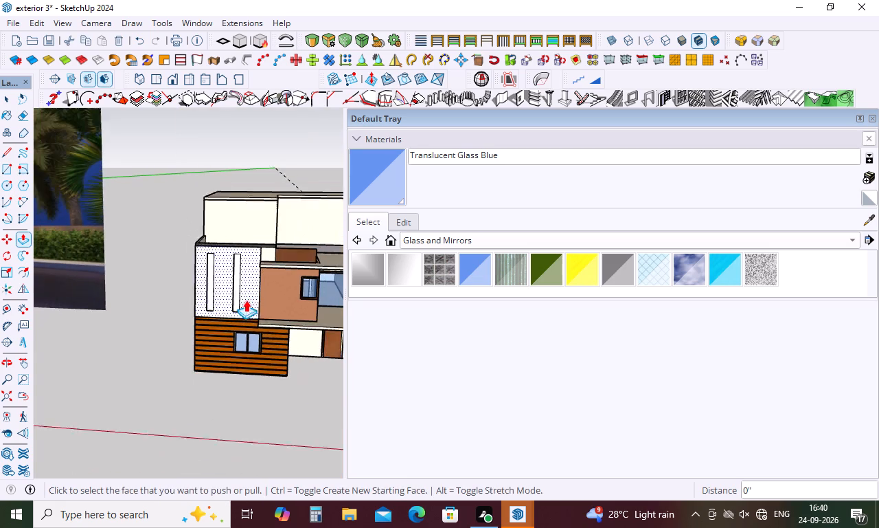
scroll(246, 300, down, 14)
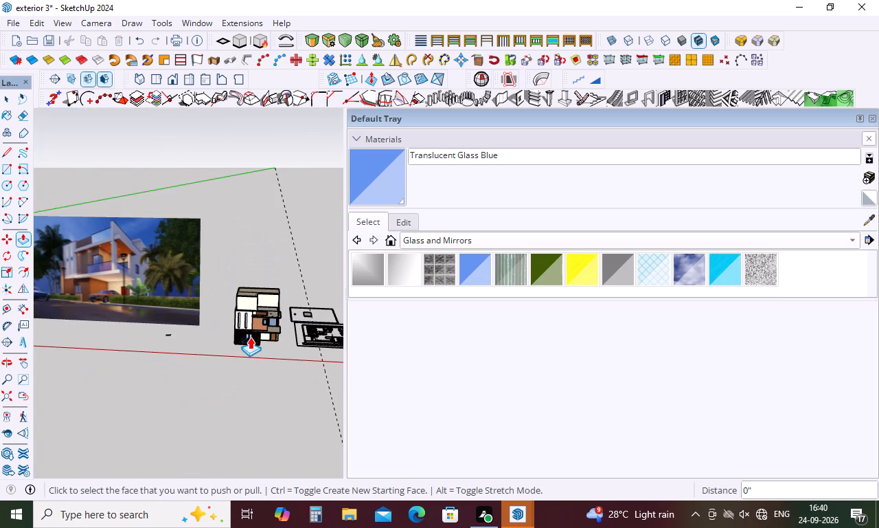
scroll(239, 320, up, 18)
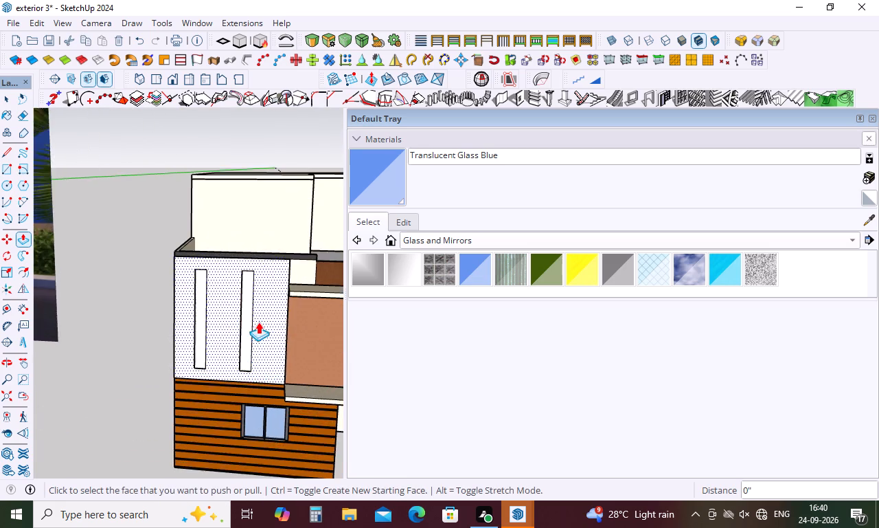
scroll(258, 322, up, 1)
key(space)
key(r)
scroll(187, 314, up, 4)
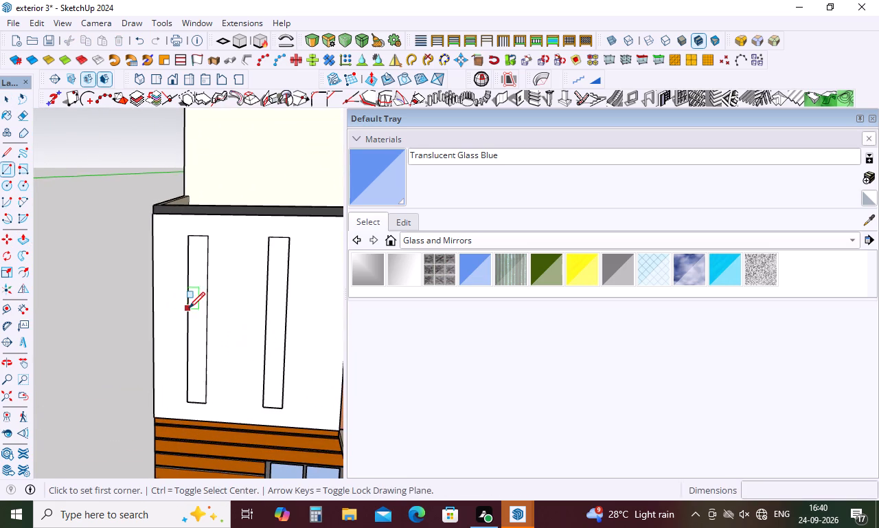
click(187, 297)
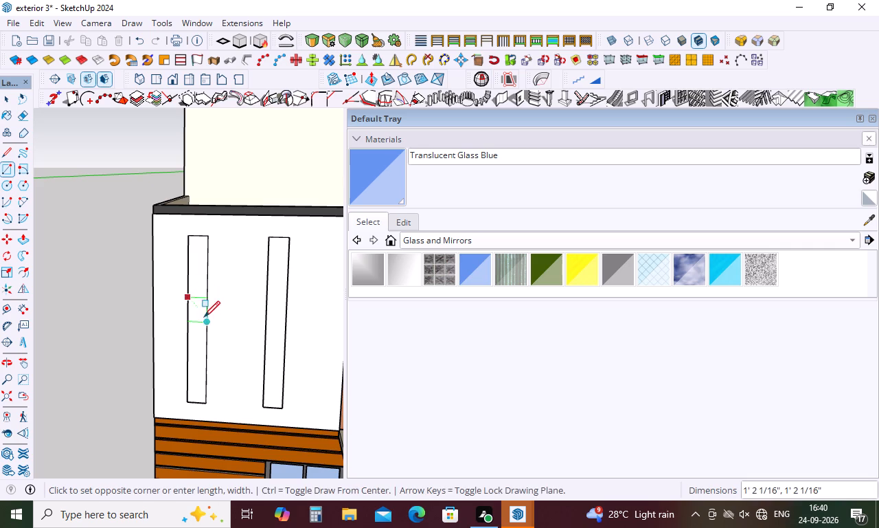
click(205, 338)
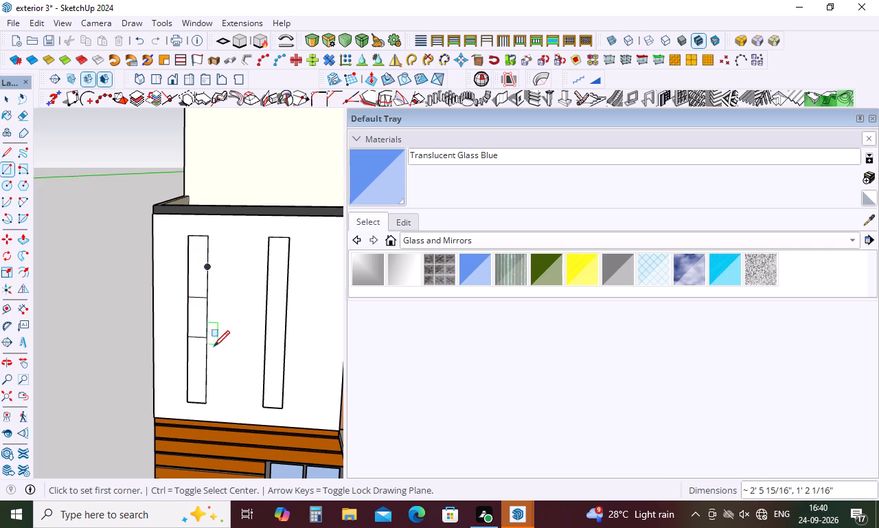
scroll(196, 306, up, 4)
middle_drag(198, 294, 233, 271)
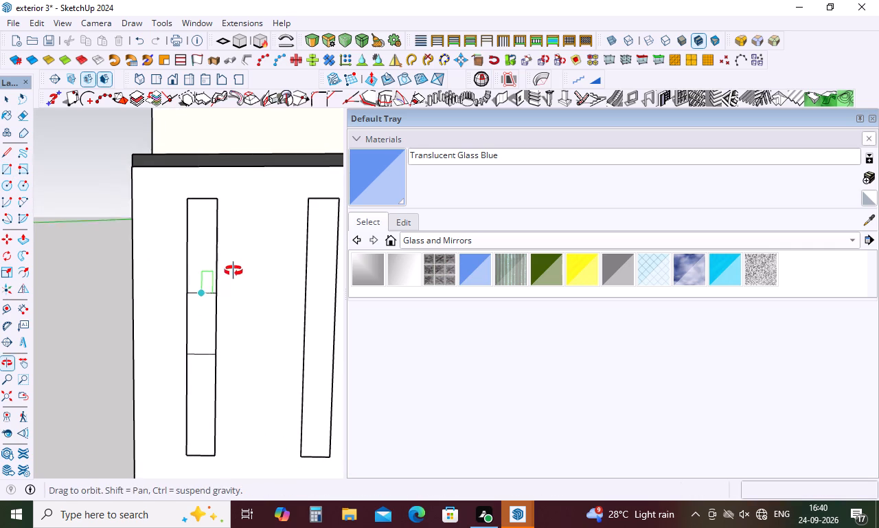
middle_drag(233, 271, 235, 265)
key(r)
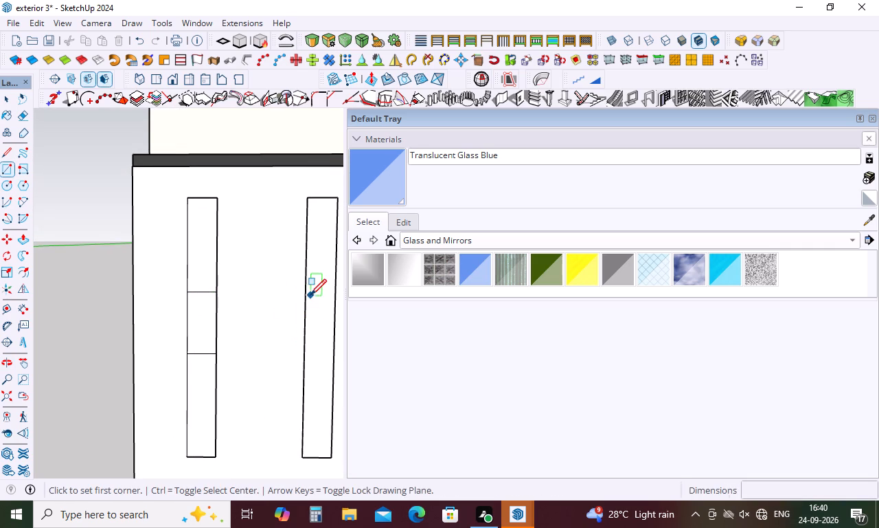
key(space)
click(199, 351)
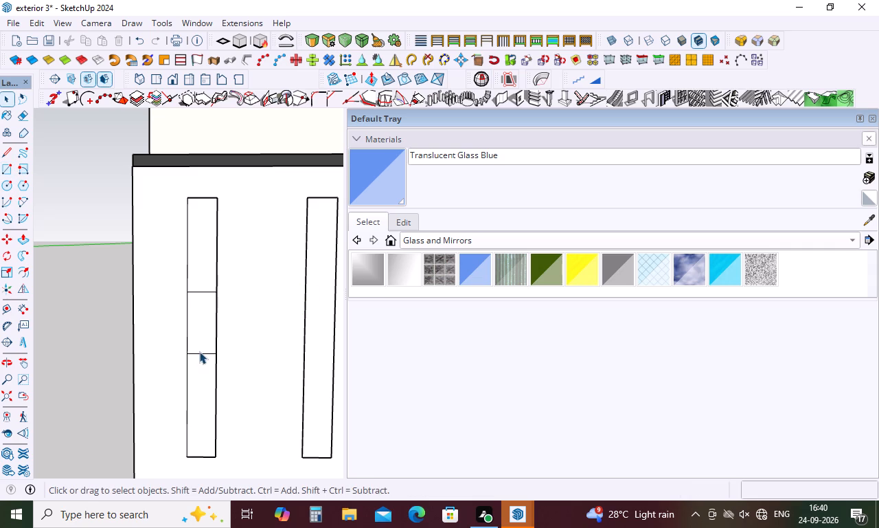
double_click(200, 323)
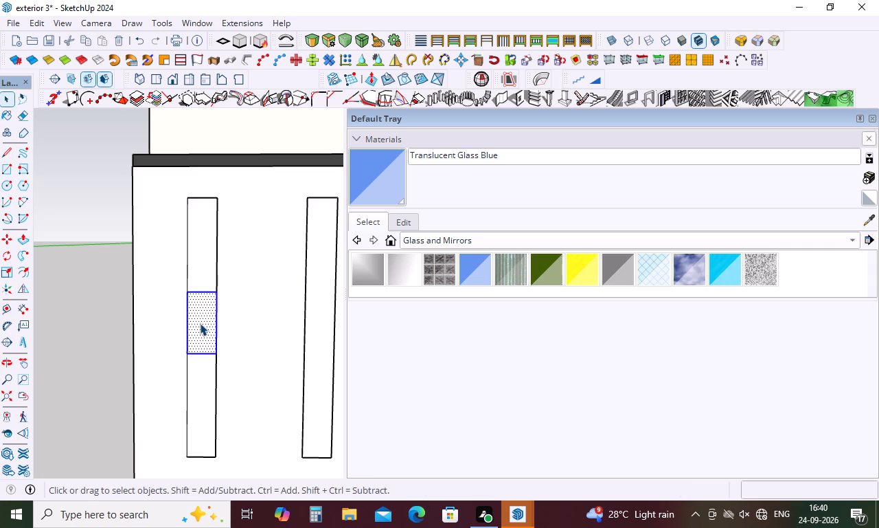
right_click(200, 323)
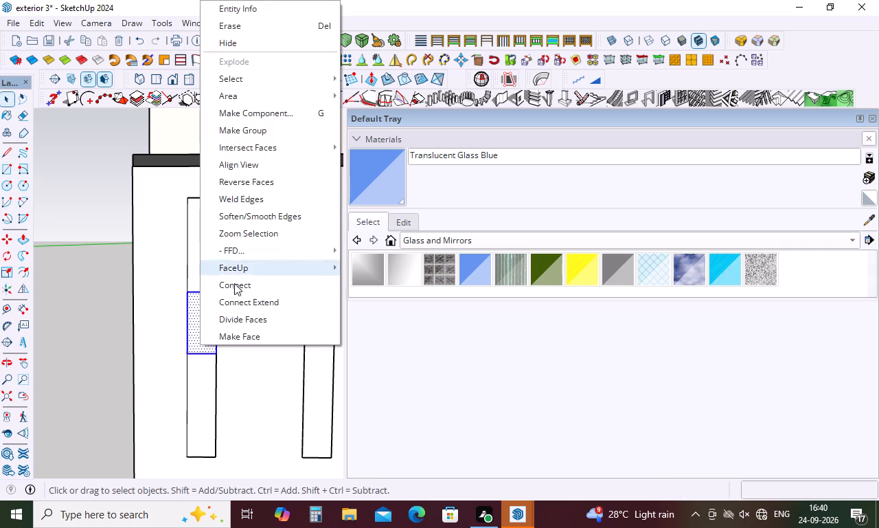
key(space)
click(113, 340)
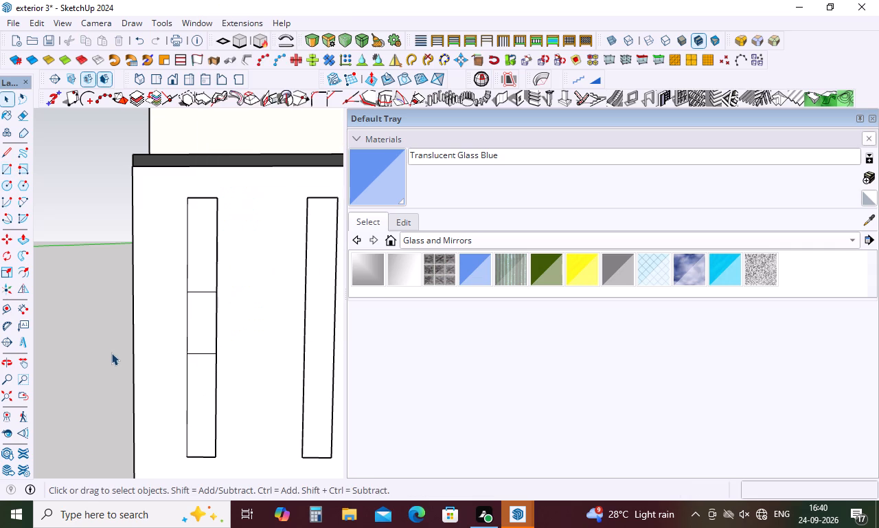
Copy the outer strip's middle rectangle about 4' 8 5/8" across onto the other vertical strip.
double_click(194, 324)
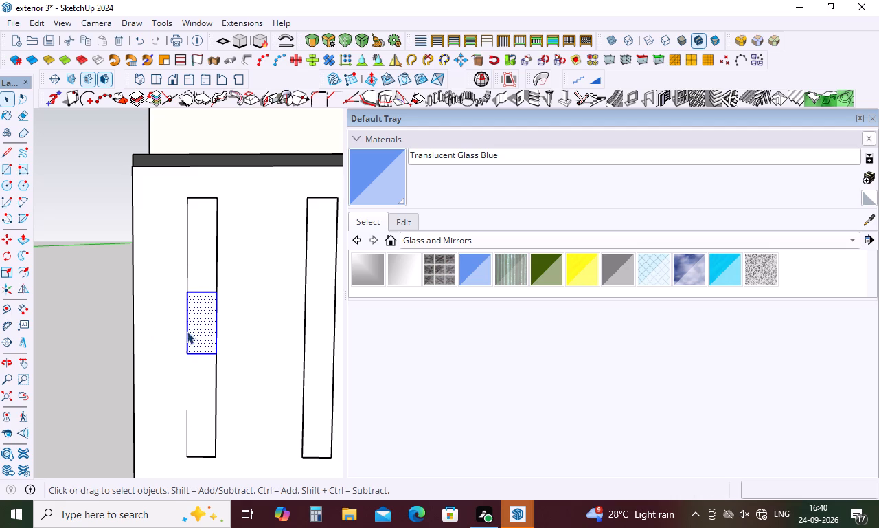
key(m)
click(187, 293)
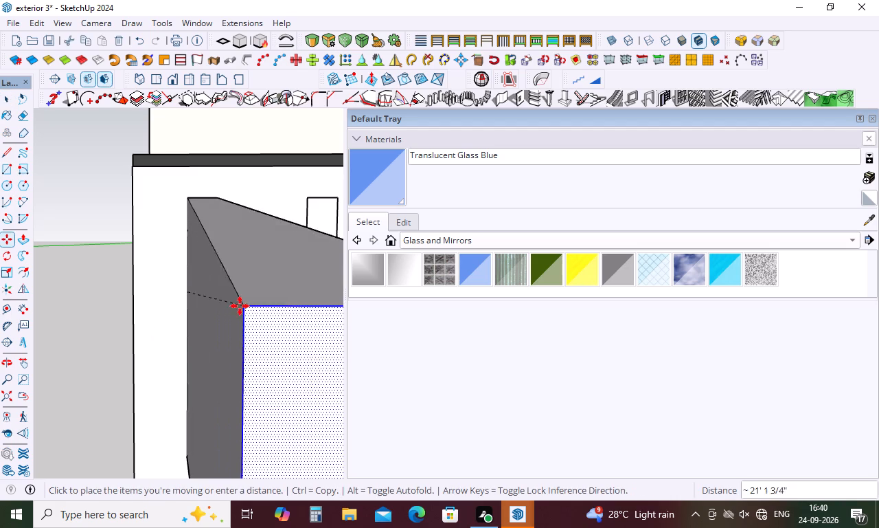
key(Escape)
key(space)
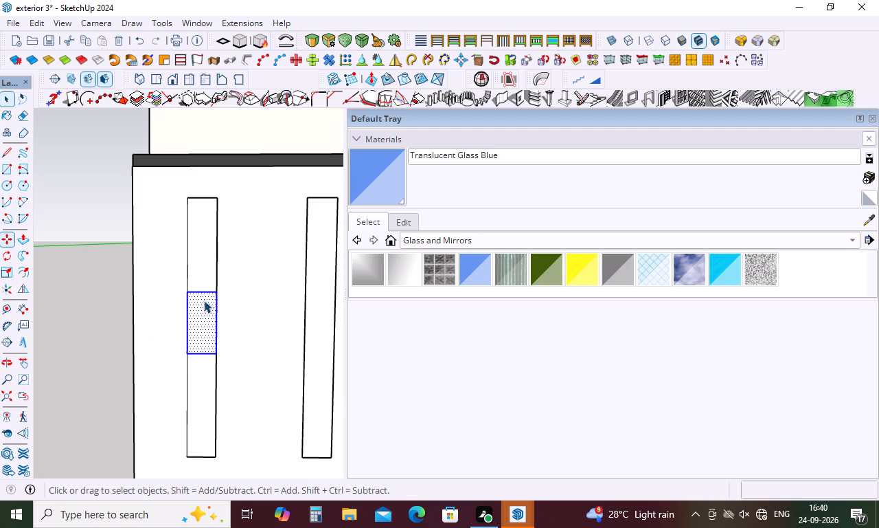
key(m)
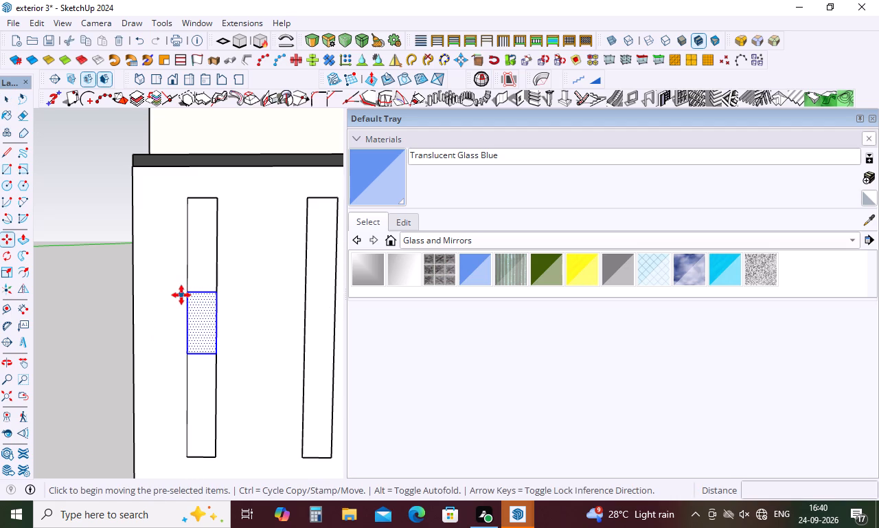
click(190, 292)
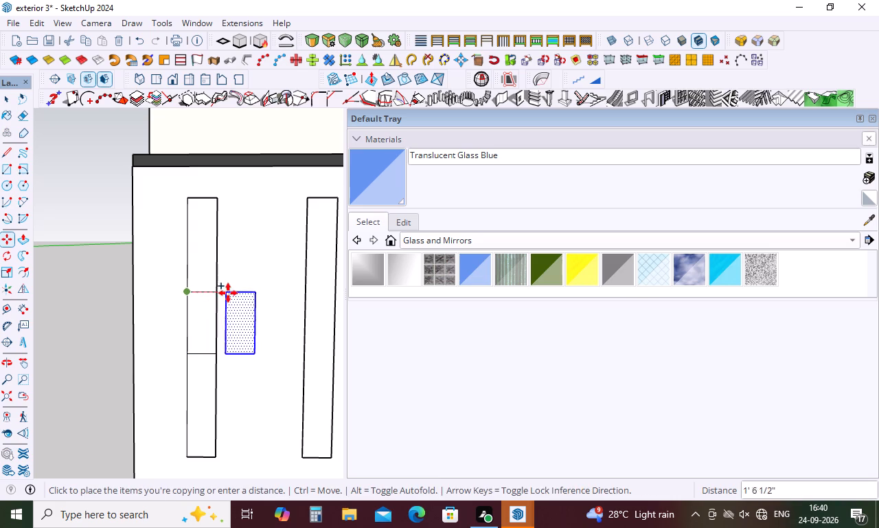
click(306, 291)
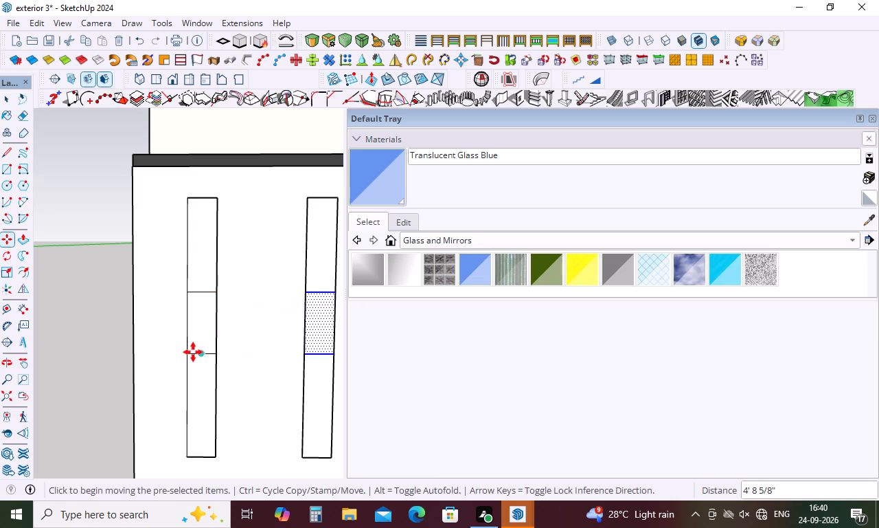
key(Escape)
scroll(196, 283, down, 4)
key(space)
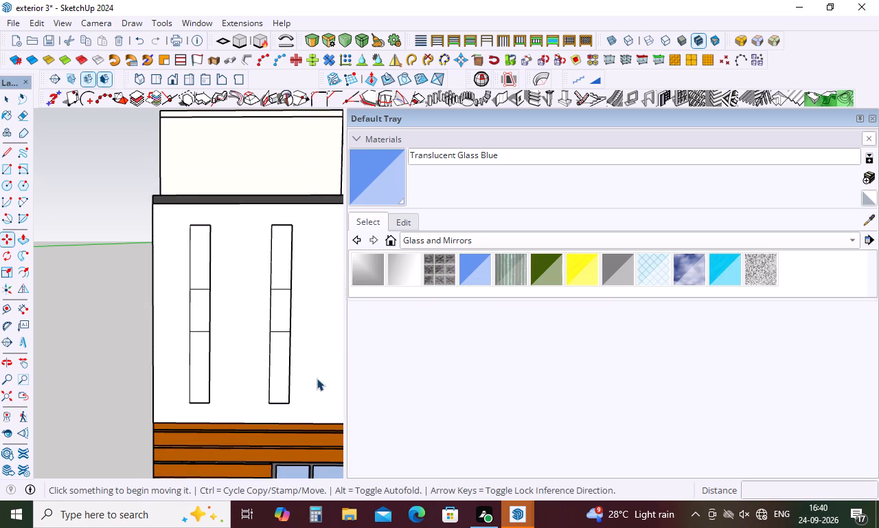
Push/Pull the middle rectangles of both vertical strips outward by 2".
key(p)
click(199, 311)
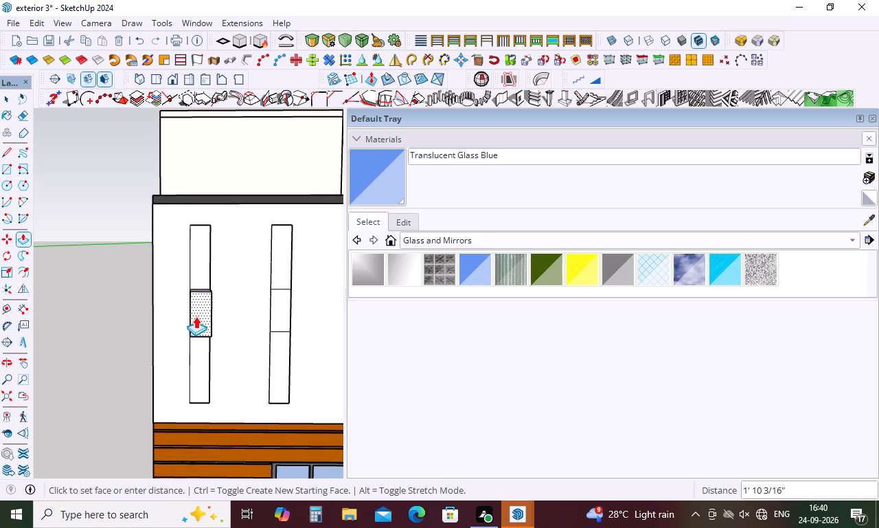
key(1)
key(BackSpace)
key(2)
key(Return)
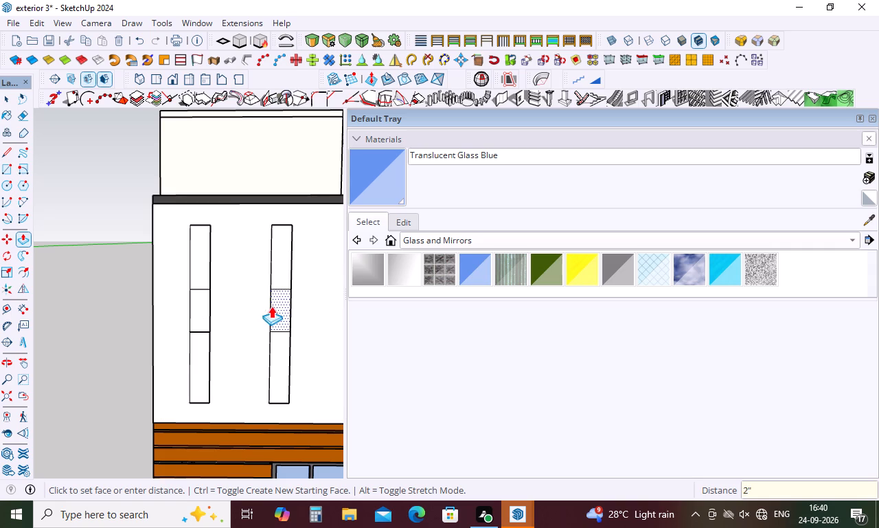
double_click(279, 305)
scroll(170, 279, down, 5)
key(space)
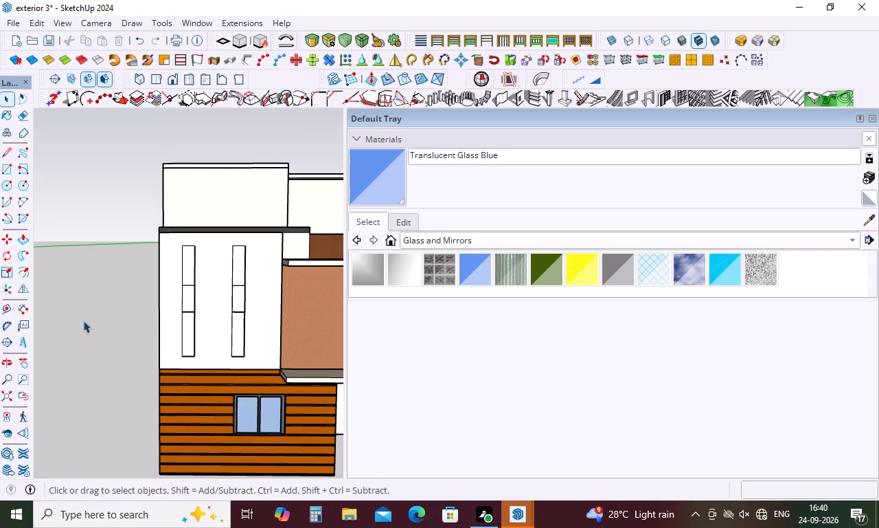
Examine the raised middle blocks on both vertical strips from above and up close.
middle_drag(189, 272, 168, 346)
scroll(191, 307, down, 4)
middle_drag(222, 325, 222, 344)
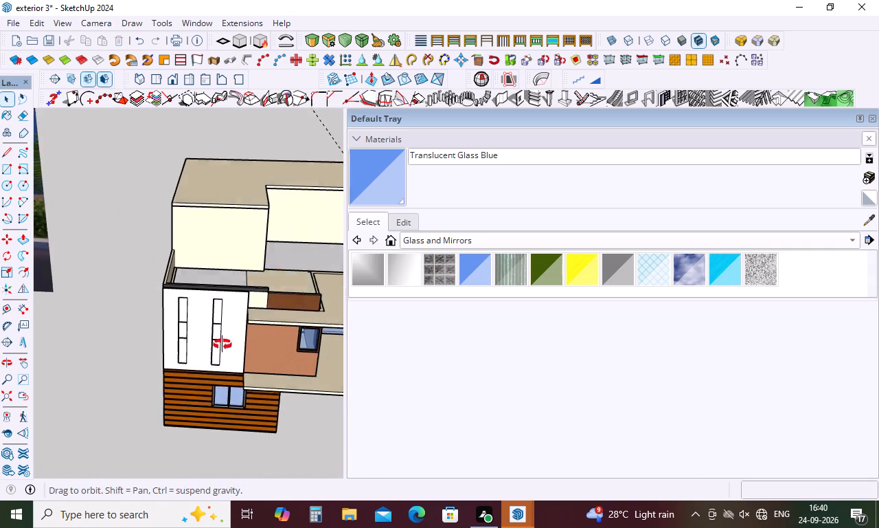
middle_drag(222, 344, 218, 364)
scroll(207, 338, up, 13)
middle_drag(219, 338, 216, 344)
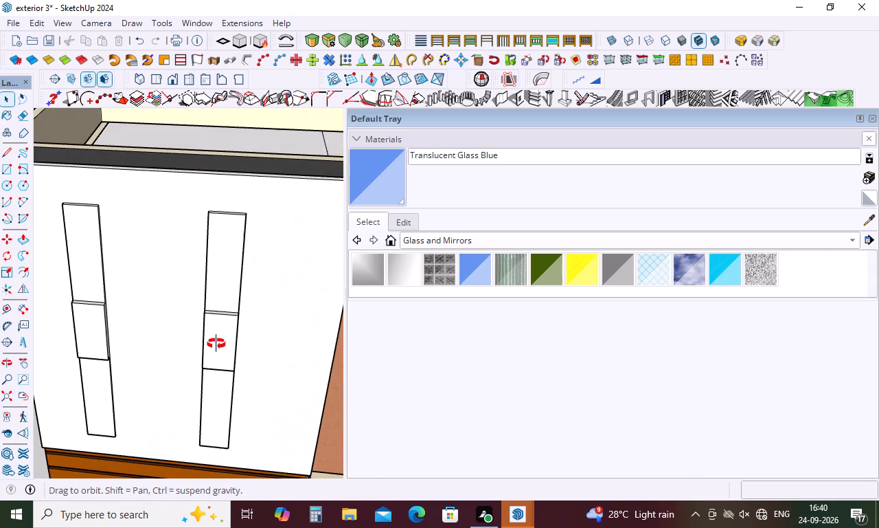
middle_drag(216, 344, 214, 349)
scroll(209, 340, up, 3)
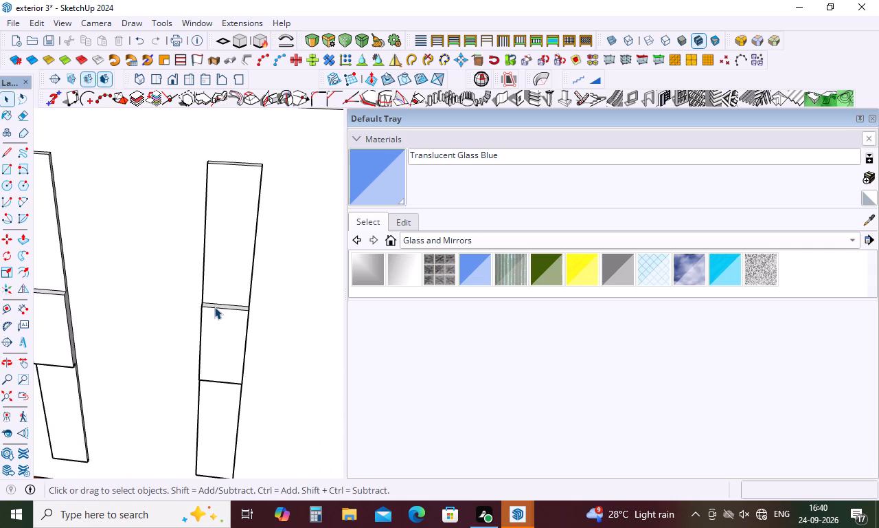
click(214, 307)
double_click(214, 307)
scroll(220, 298, down, 4)
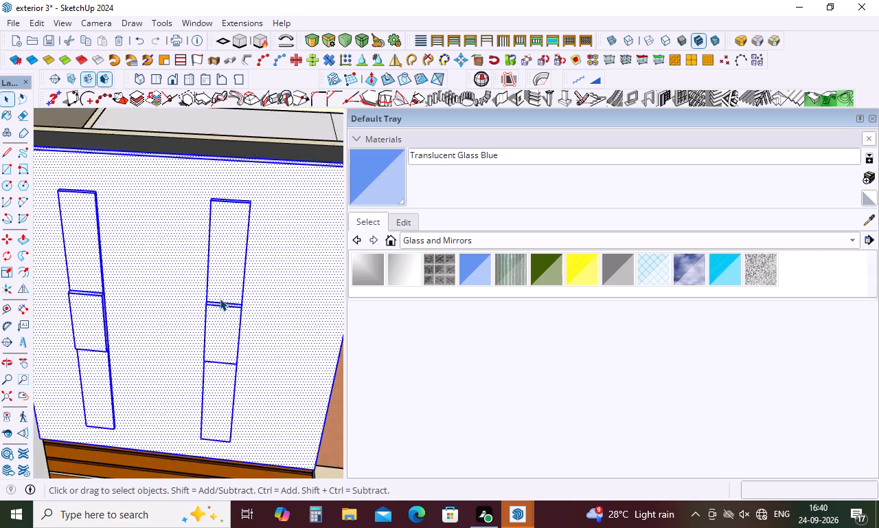
scroll(220, 298, down, 4)
click(62, 281)
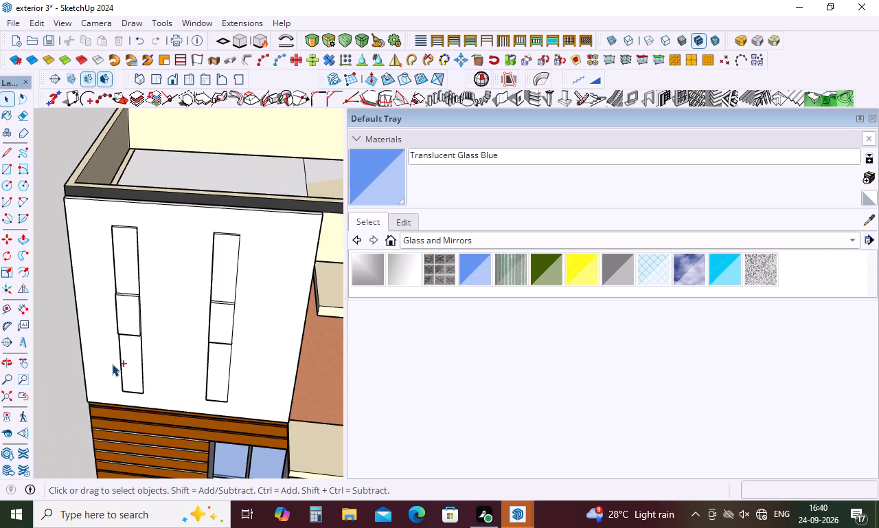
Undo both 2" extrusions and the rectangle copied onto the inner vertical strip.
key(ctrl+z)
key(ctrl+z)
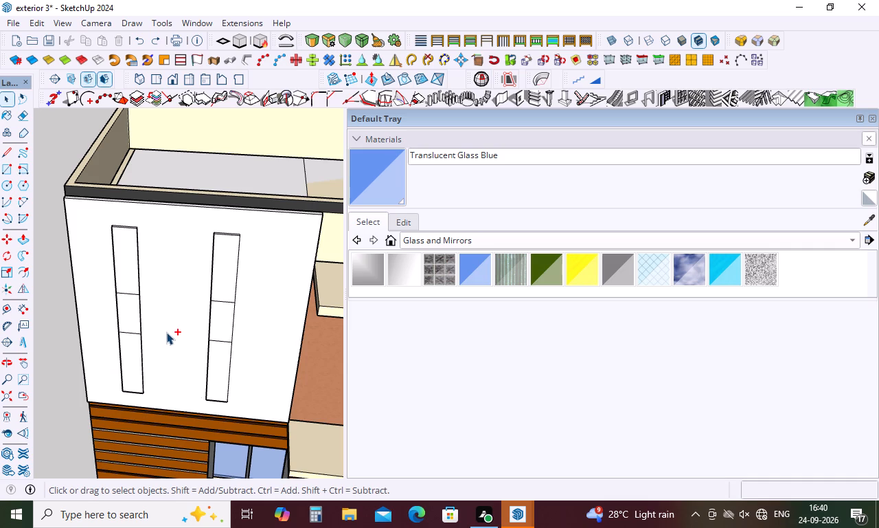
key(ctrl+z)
Select the outer strip's middle rectangle and copy it 4' 8 5/8" across onto the inner vertical strip.
scroll(131, 305, up, 4)
click(130, 287)
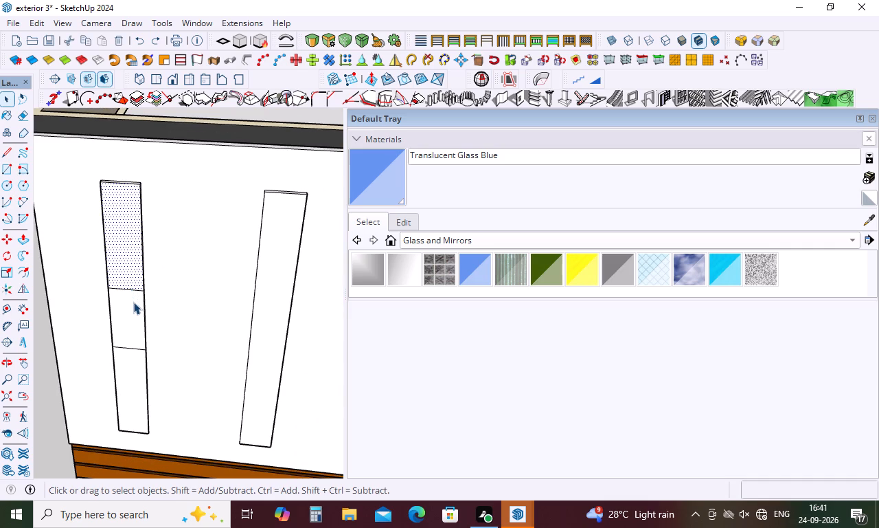
double_click(133, 318)
key(m)
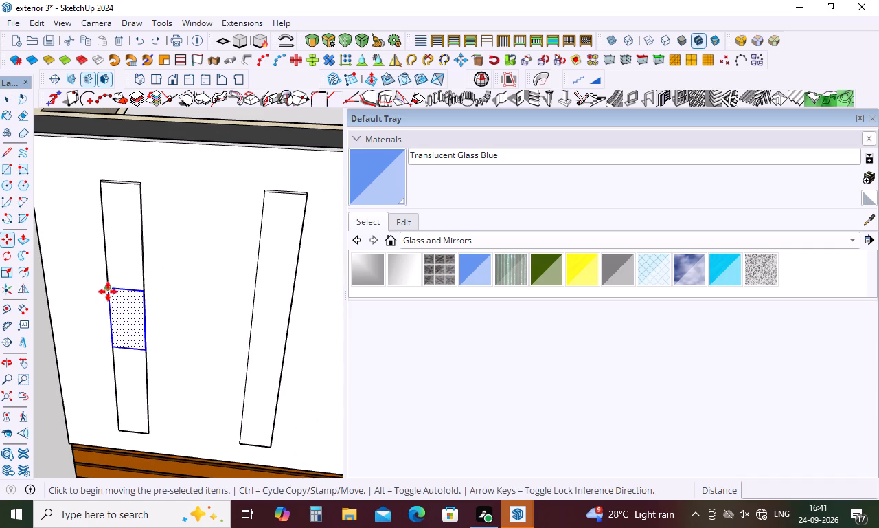
click(109, 290)
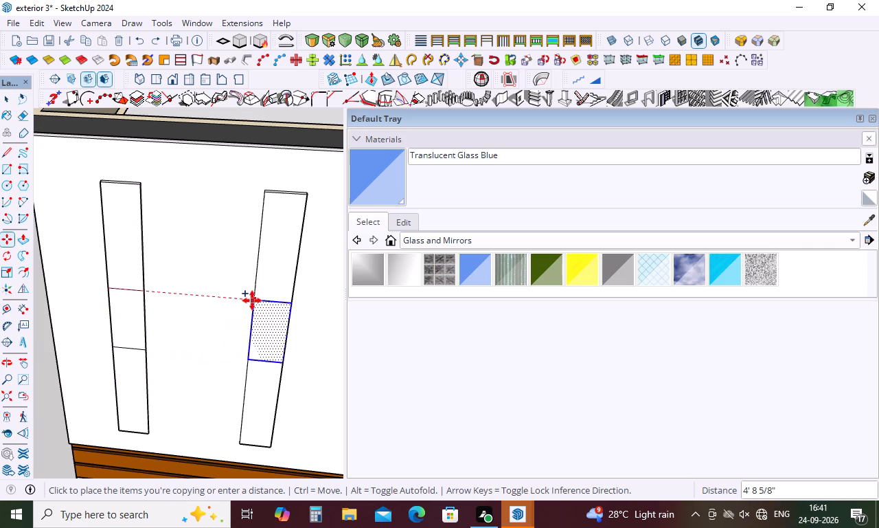
click(253, 300)
key(space)
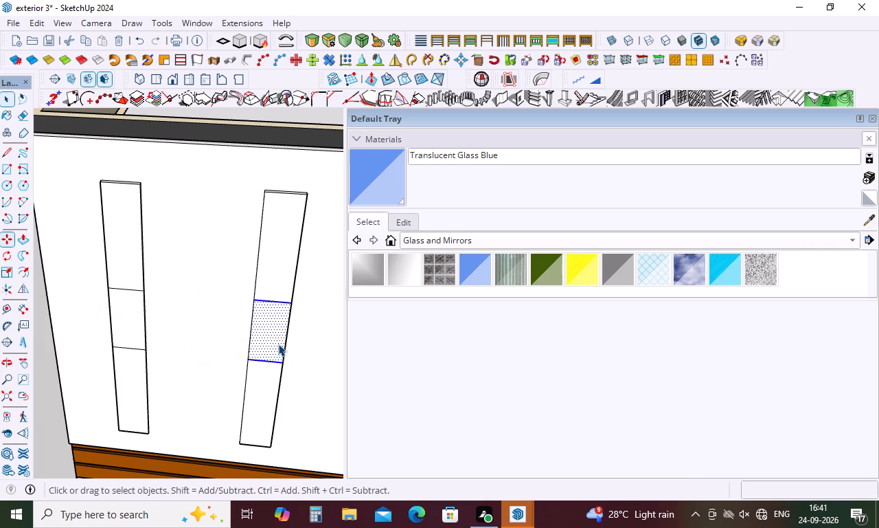
Push/Pull the middle rectangles of both vertical strips outward by 2".
key(p)
click(269, 340)
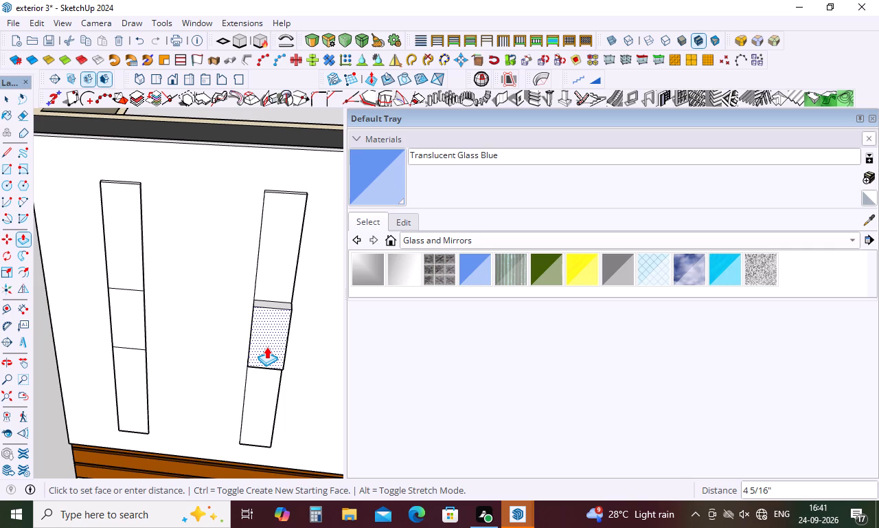
key(2)
key(Return)
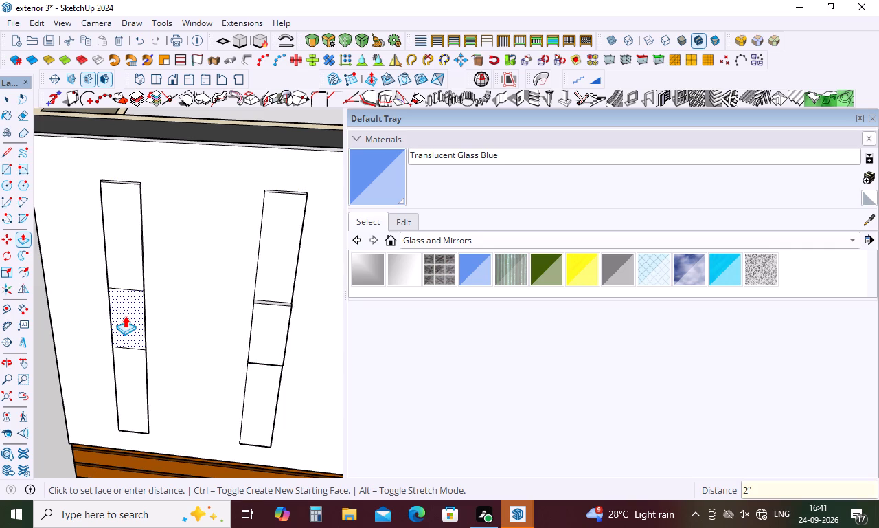
double_click(125, 316)
middle_drag(279, 359, 179, 329)
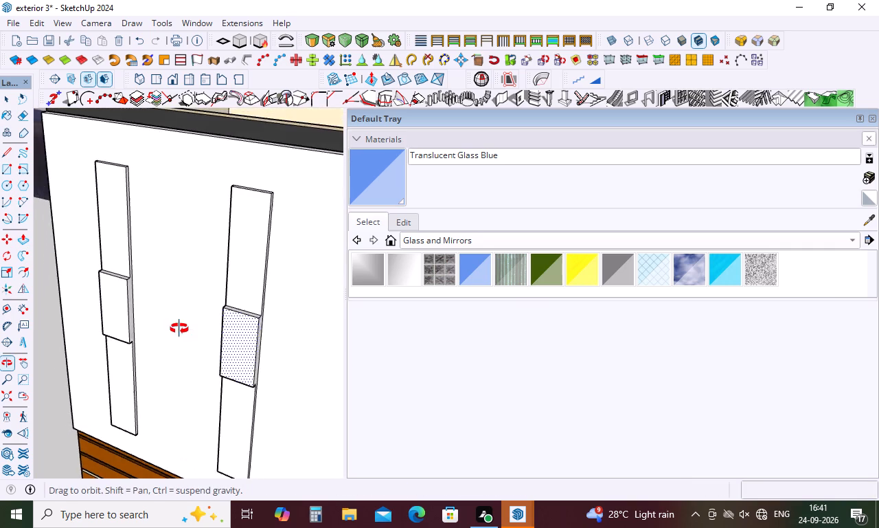
middle_drag(179, 329, 216, 257)
scroll(238, 248, down, 8)
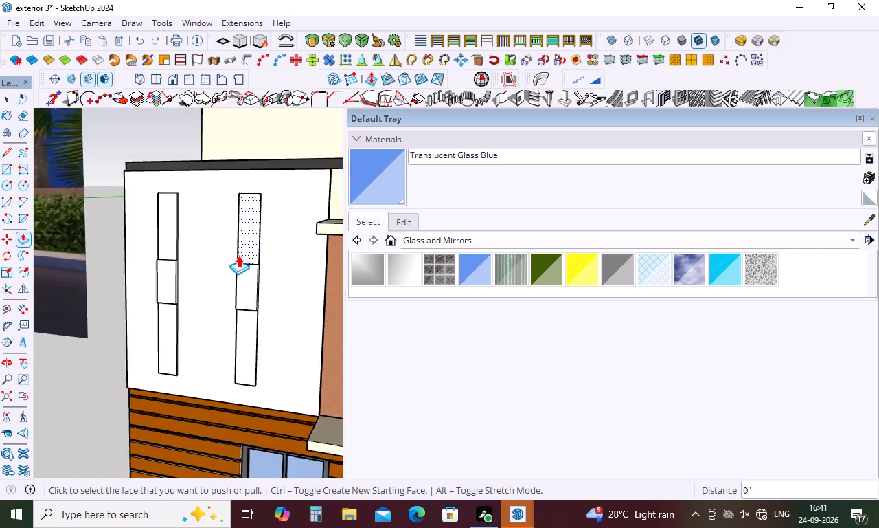
scroll(238, 255, down, 6)
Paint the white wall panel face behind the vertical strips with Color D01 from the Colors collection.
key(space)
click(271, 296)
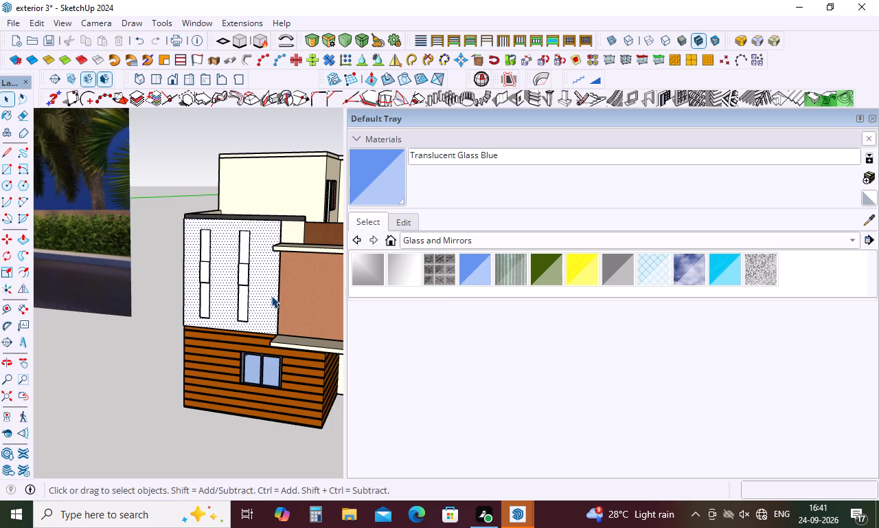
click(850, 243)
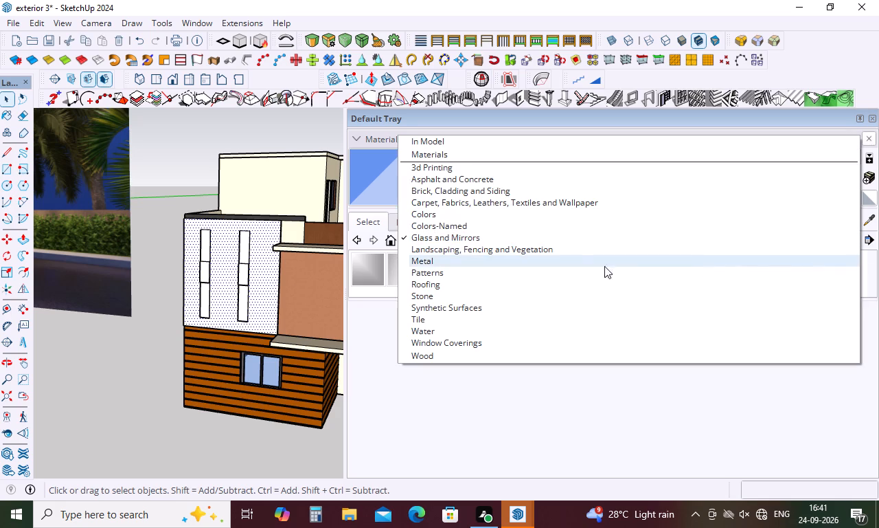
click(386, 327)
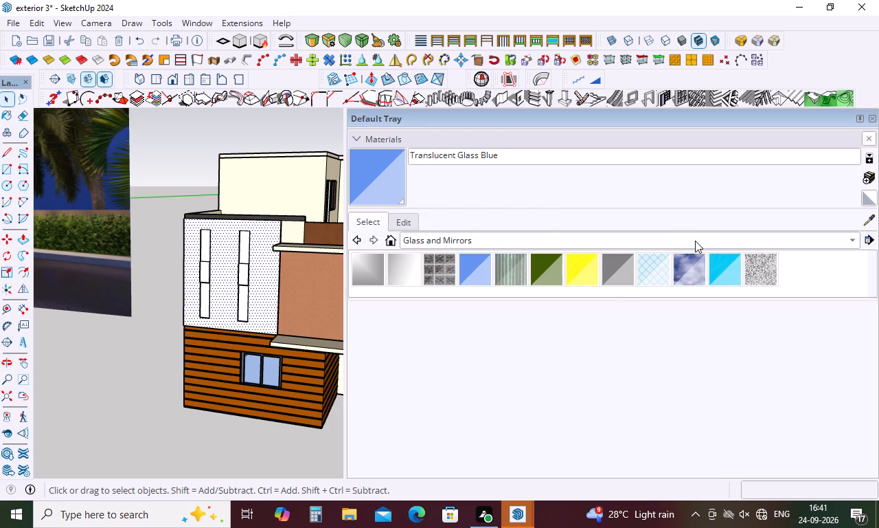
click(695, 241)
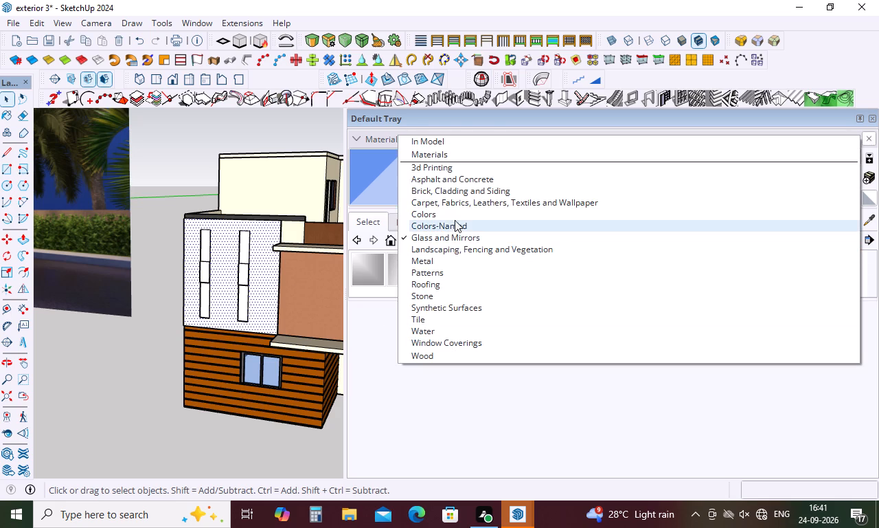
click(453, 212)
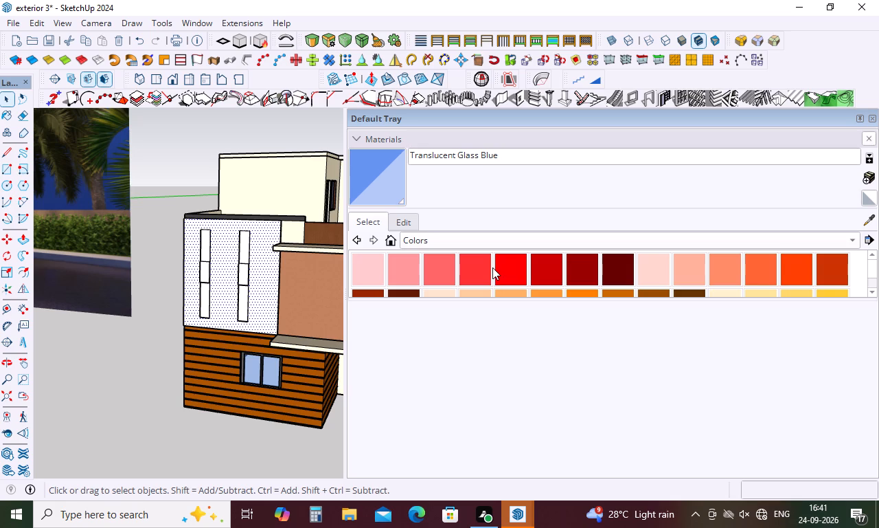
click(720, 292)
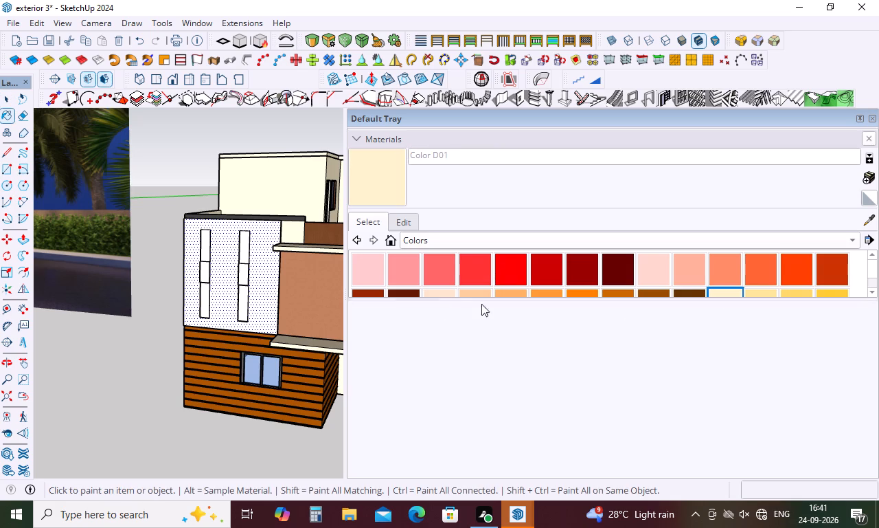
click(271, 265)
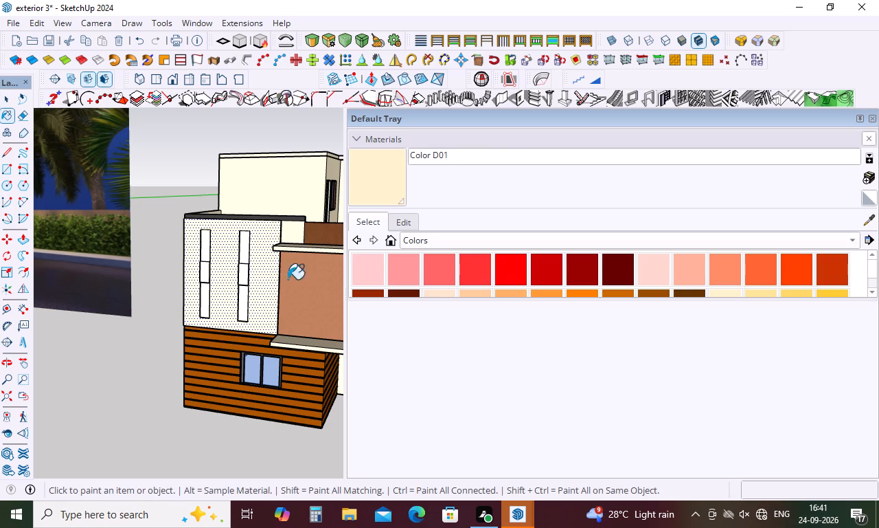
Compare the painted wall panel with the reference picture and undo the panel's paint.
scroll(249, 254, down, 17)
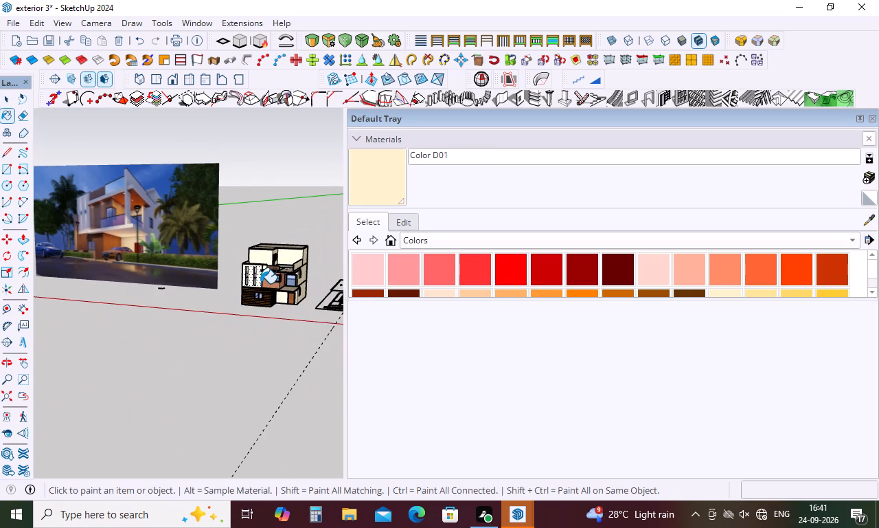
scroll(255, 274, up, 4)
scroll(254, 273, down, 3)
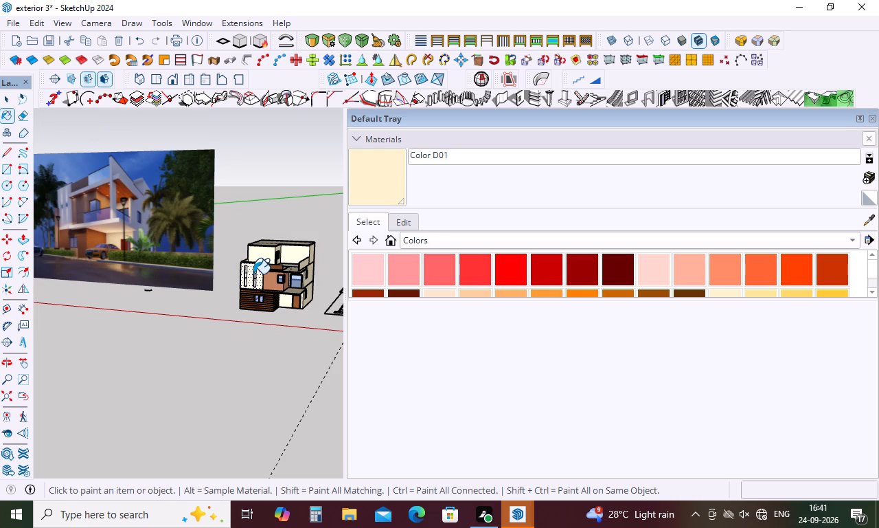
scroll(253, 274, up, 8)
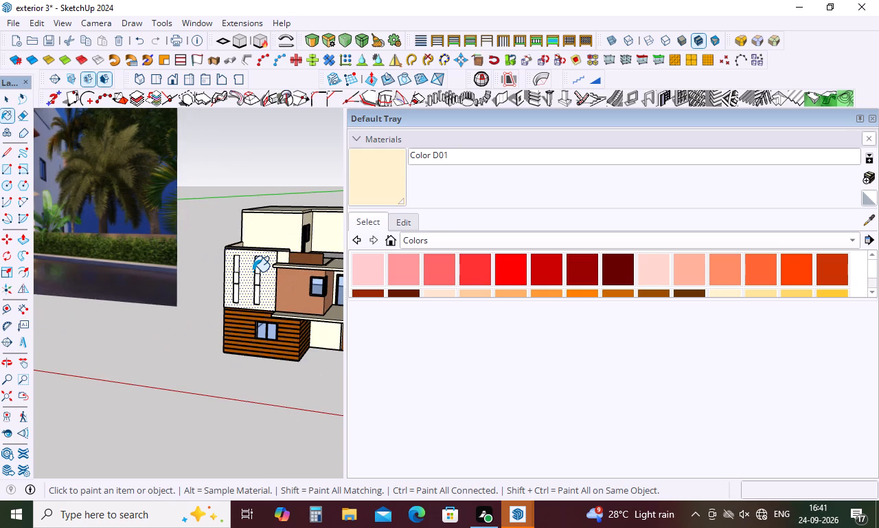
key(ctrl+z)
Paint the front faces of the upper and lower segments of both vertical strips with Color D01.
scroll(251, 244, up, 2)
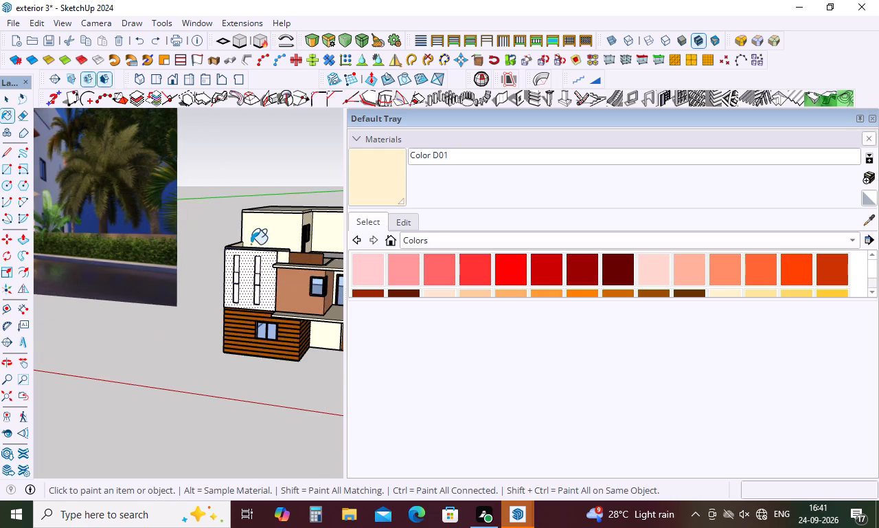
scroll(251, 244, up, 2)
scroll(277, 324, up, 3)
scroll(266, 261, up, 4)
key(space)
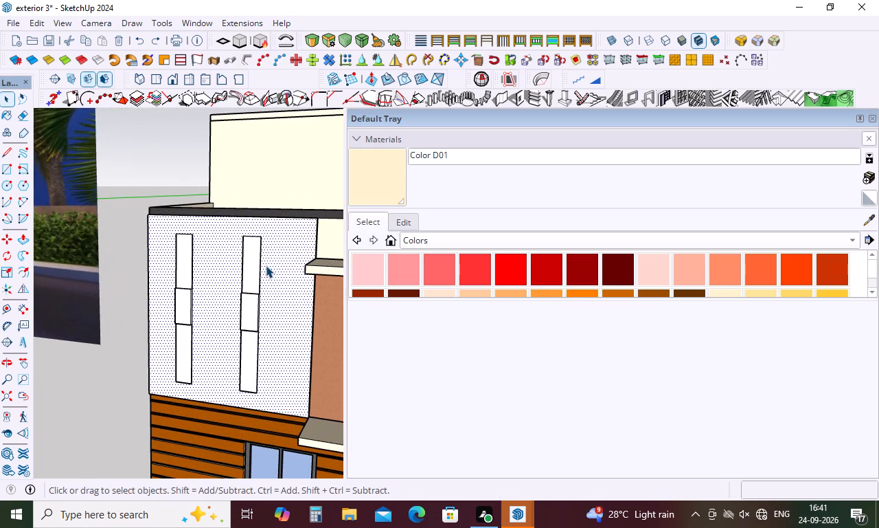
key(space)
click(135, 283)
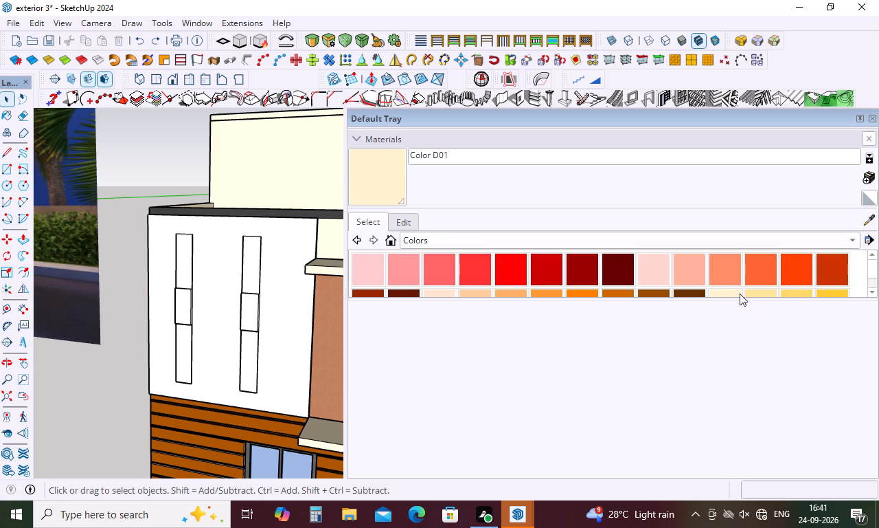
click(740, 294)
scroll(264, 263, up, 5)
click(244, 271)
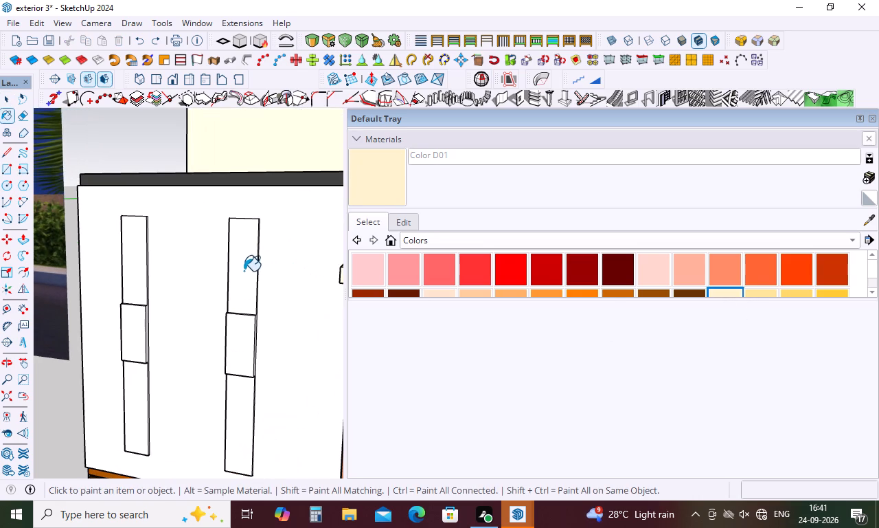
click(232, 406)
click(135, 275)
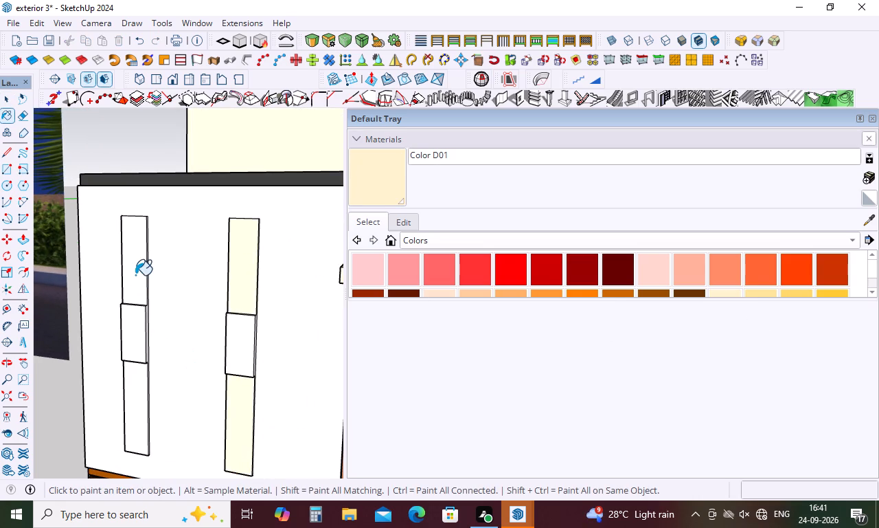
click(139, 384)
Browse the Colors swatches and examine the colour of the wall-light blocks in the reference picture.
scroll(728, 280, up, 3)
scroll(722, 265, down, 7)
scroll(714, 274, up, 3)
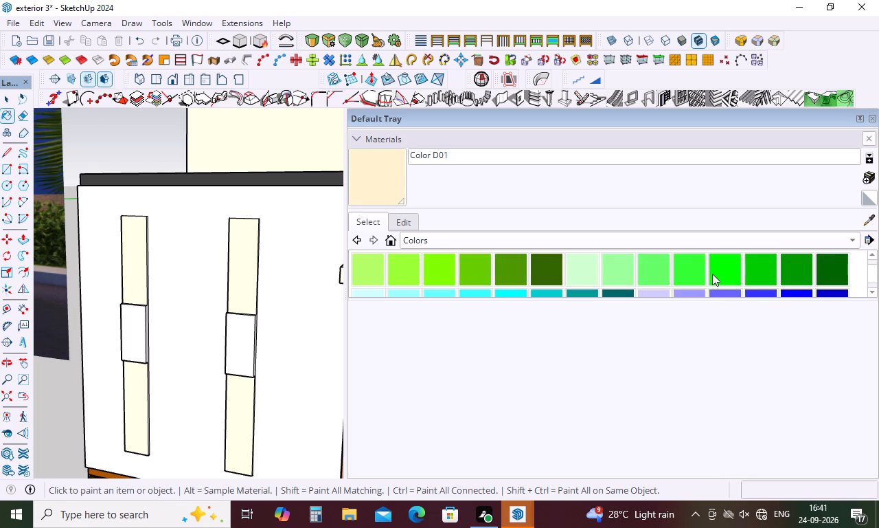
scroll(712, 274, down, 2)
scroll(712, 274, up, 1)
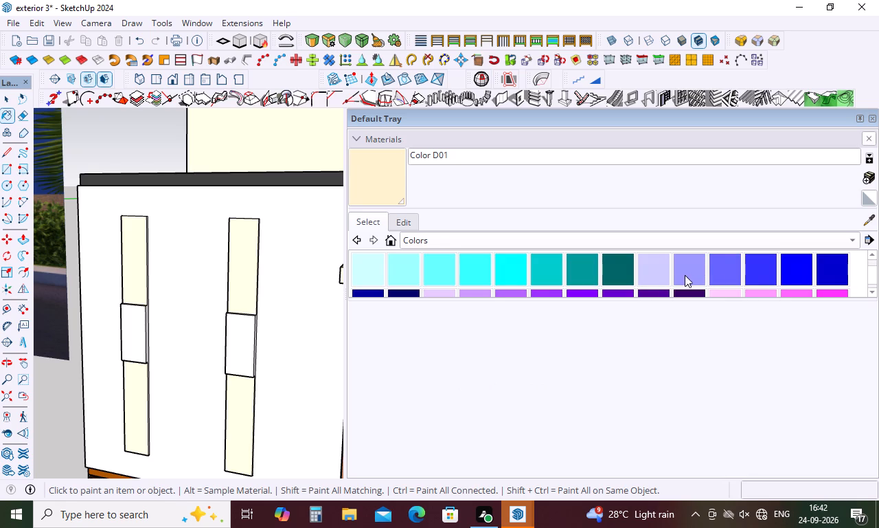
scroll(271, 257, down, 10)
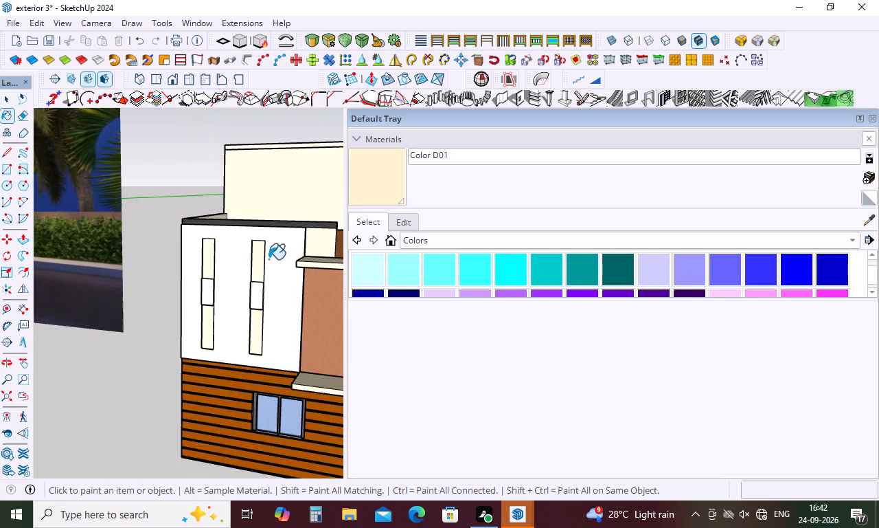
scroll(269, 259, down, 18)
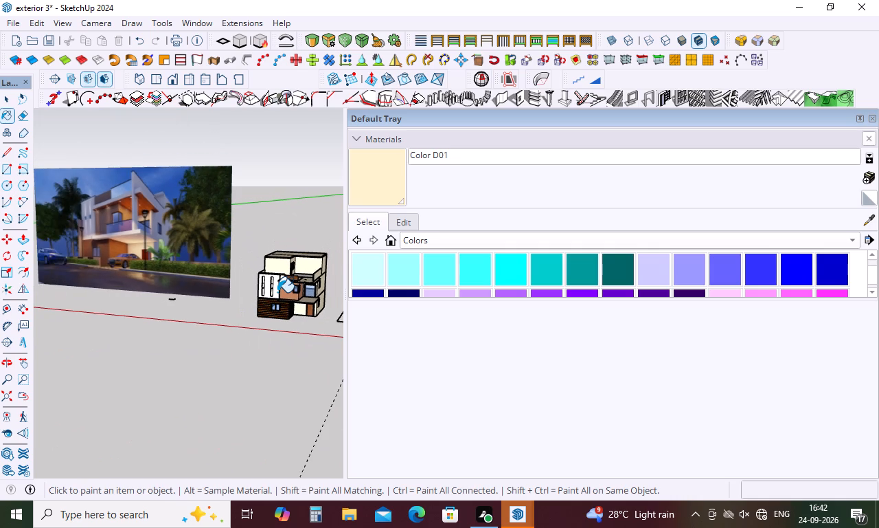
scroll(56, 197, up, 9)
scroll(115, 234, up, 2)
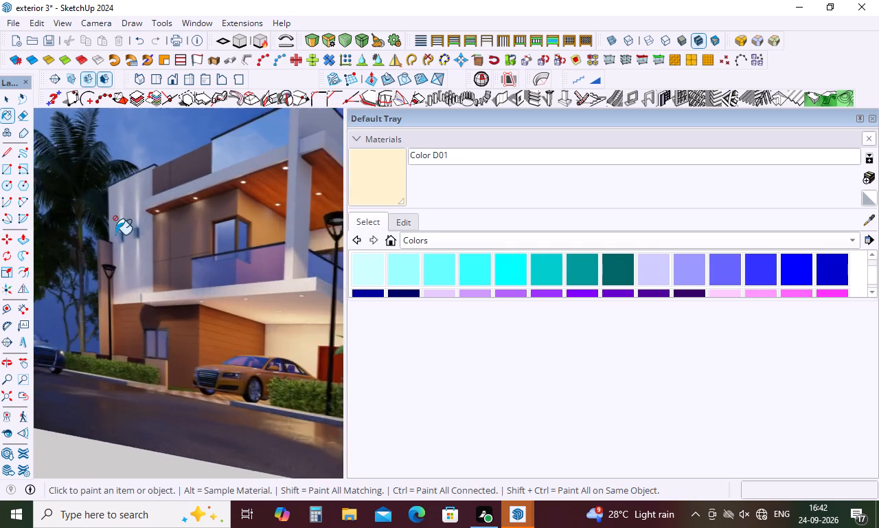
scroll(115, 234, up, 13)
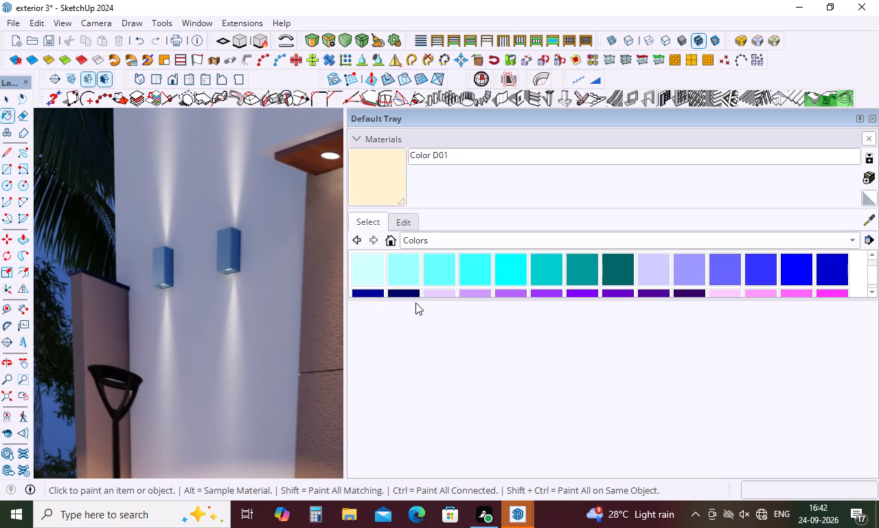
Paint the front face of the inner vertical strip's middle block with Color I03.
click(719, 272)
scroll(248, 280, down, 10)
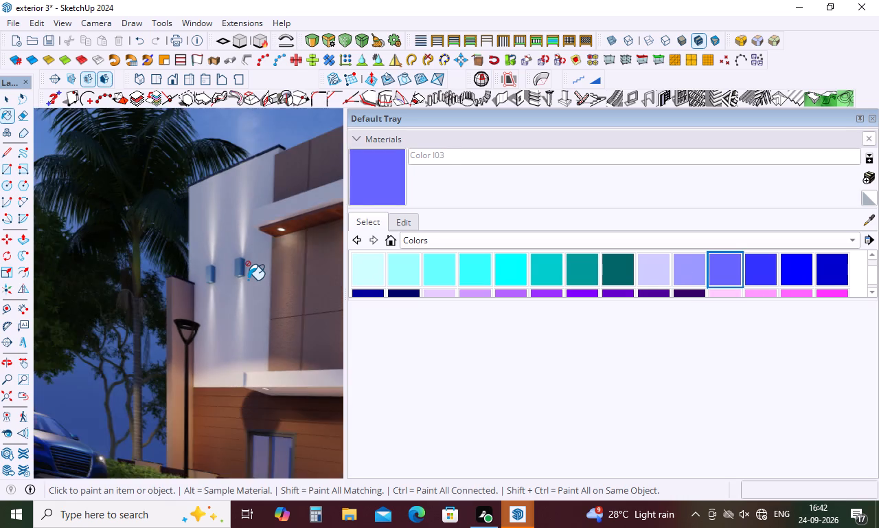
scroll(248, 280, down, 16)
scroll(249, 279, down, 11)
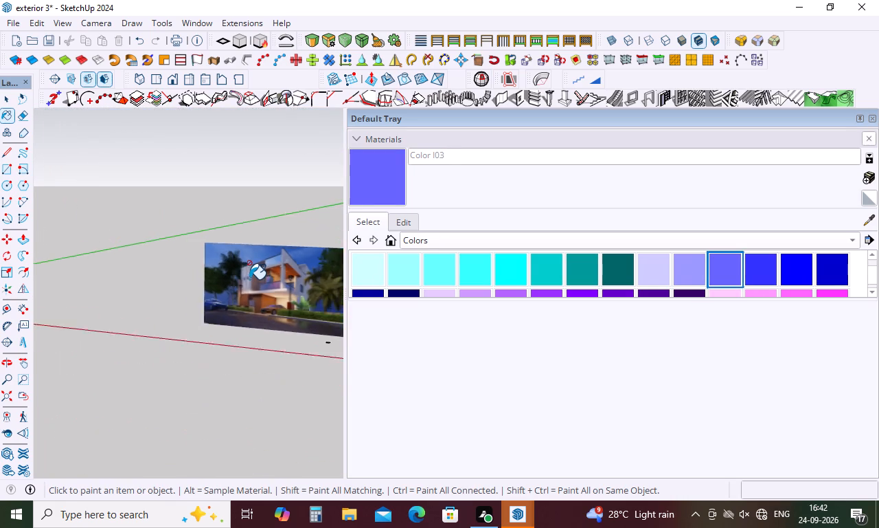
scroll(249, 279, down, 15)
scroll(288, 302, up, 7)
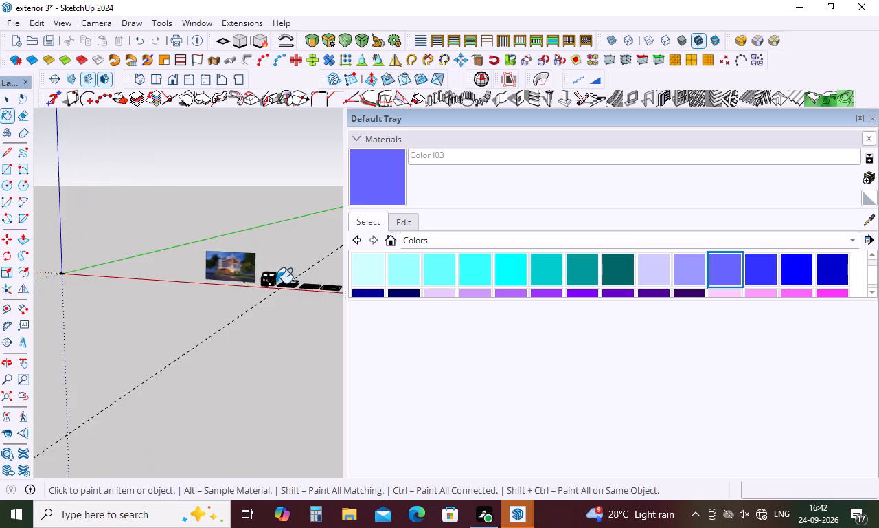
scroll(276, 283, up, 10)
scroll(250, 296, up, 20)
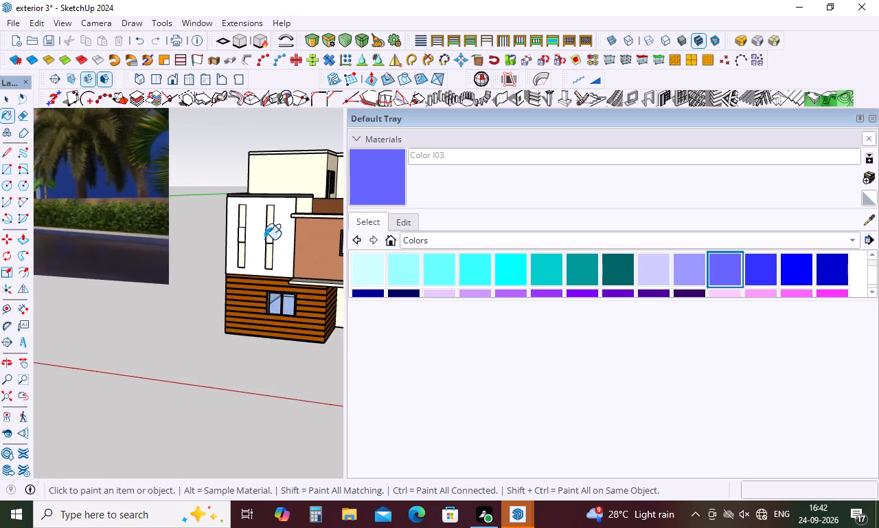
scroll(264, 239, up, 13)
click(270, 241)
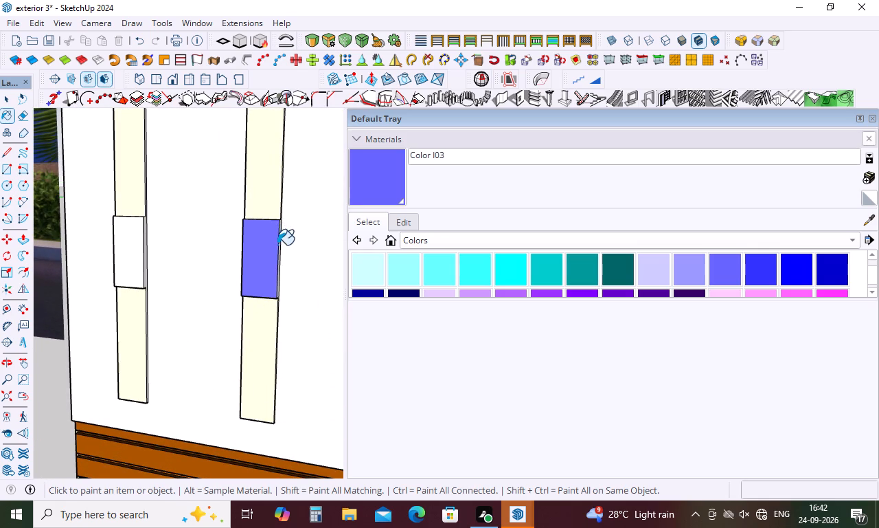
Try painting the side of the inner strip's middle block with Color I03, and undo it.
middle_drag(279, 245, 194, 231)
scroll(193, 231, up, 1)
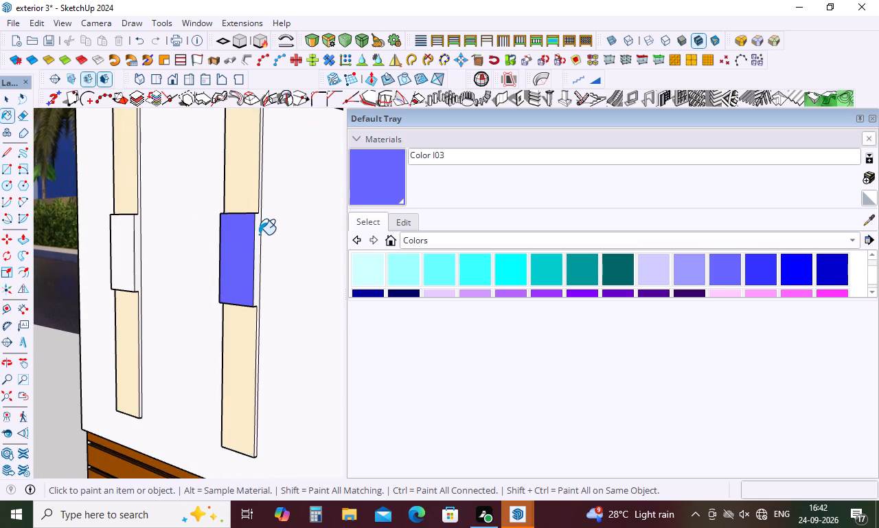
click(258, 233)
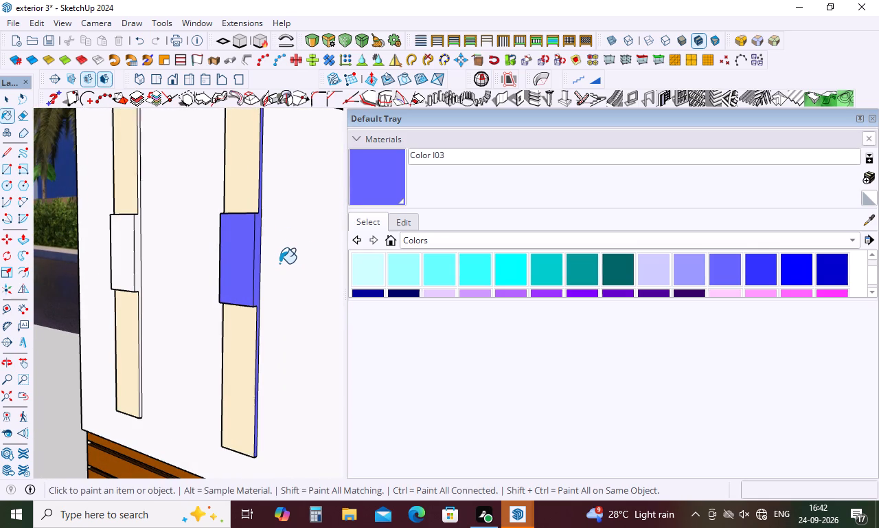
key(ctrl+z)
Paint the side face of the inner strip's middle block with Color I03.
scroll(262, 232, up, 8)
click(258, 221)
scroll(263, 225, down, 4)
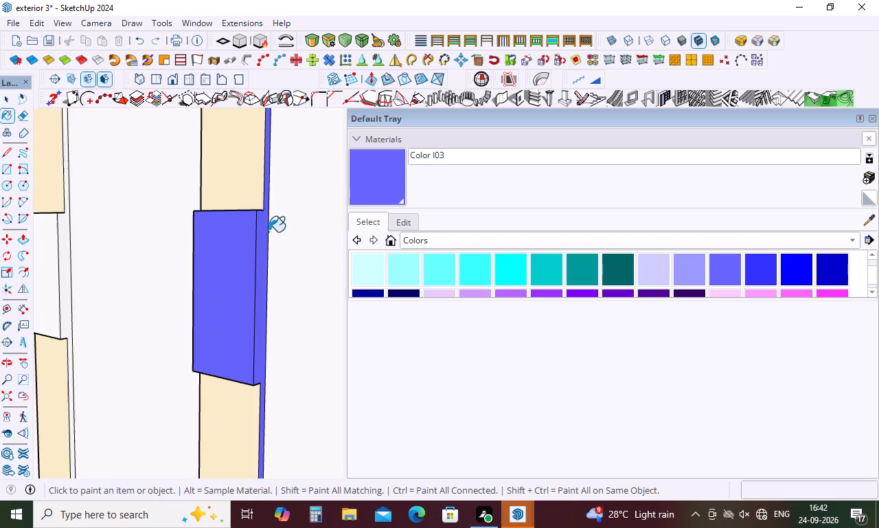
Paint the front and side faces of the outer vertical strip's middle block with Color I03.
scroll(269, 232, down, 16)
scroll(190, 235, up, 5)
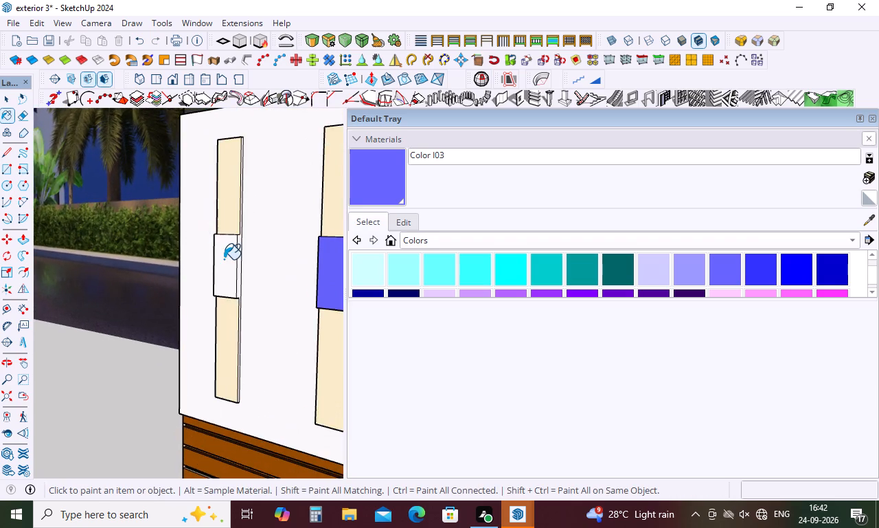
scroll(224, 259, up, 6)
click(229, 252)
click(250, 239)
scroll(254, 215, down, 6)
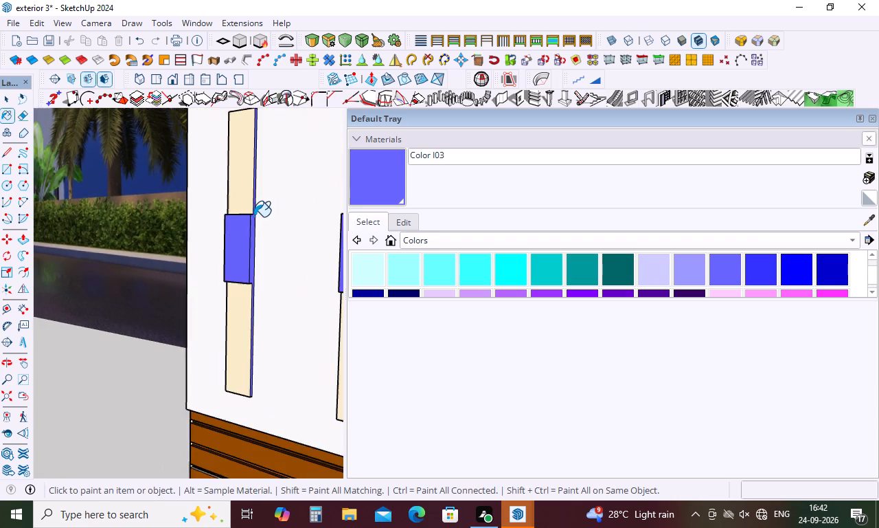
scroll(251, 207, down, 12)
key(space)
click(181, 305)
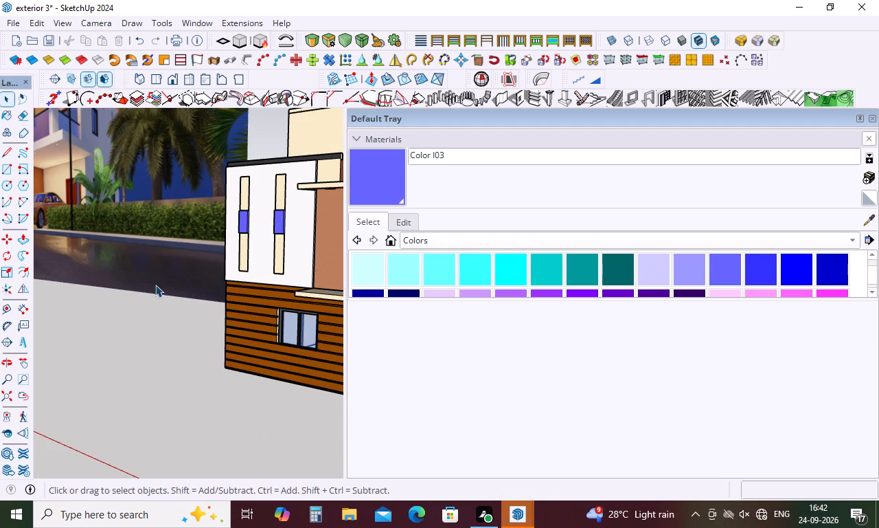
Compare the house's front facade with the reference picture to see which elements are still missing.
scroll(155, 283, down, 10)
middle_drag(158, 286, 265, 320)
scroll(218, 246, down, 3)
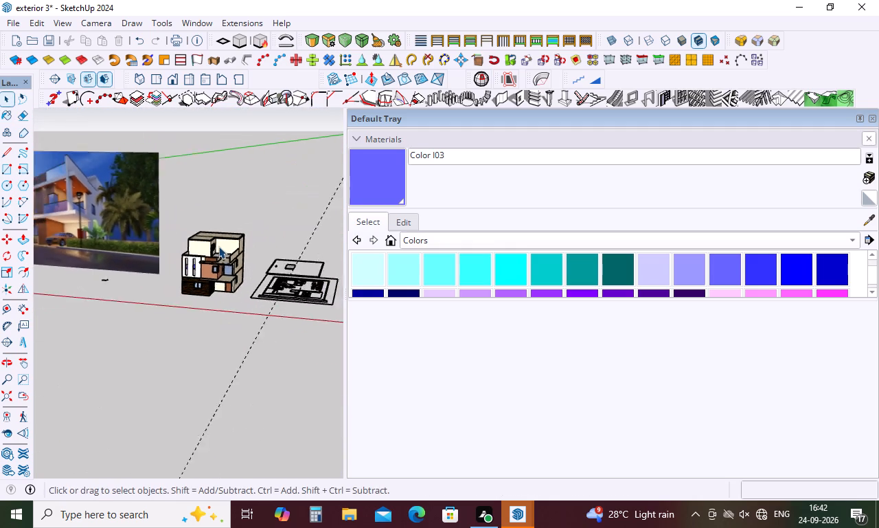
scroll(218, 246, down, 6)
scroll(104, 236, up, 4)
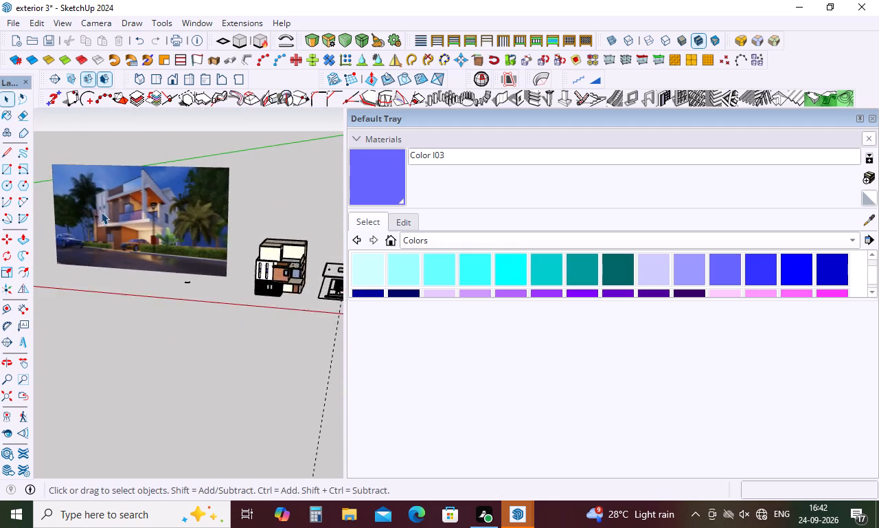
scroll(98, 201, up, 5)
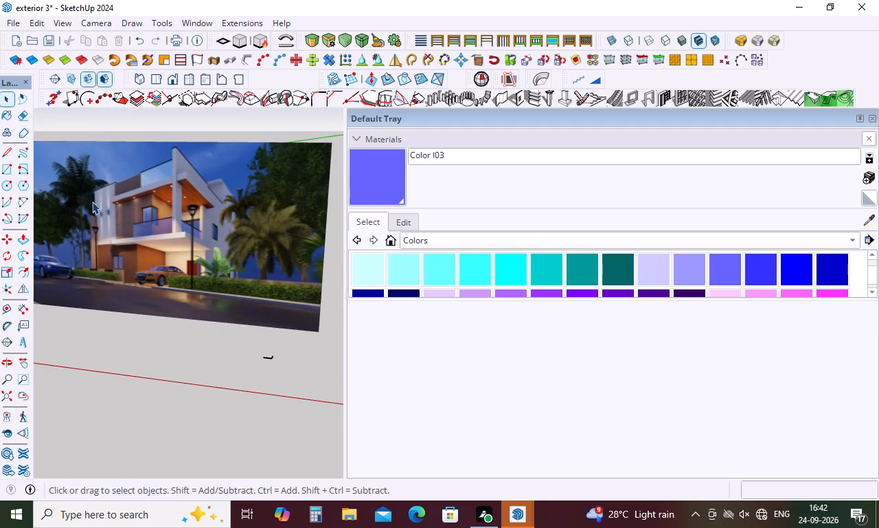
scroll(90, 206, down, 9)
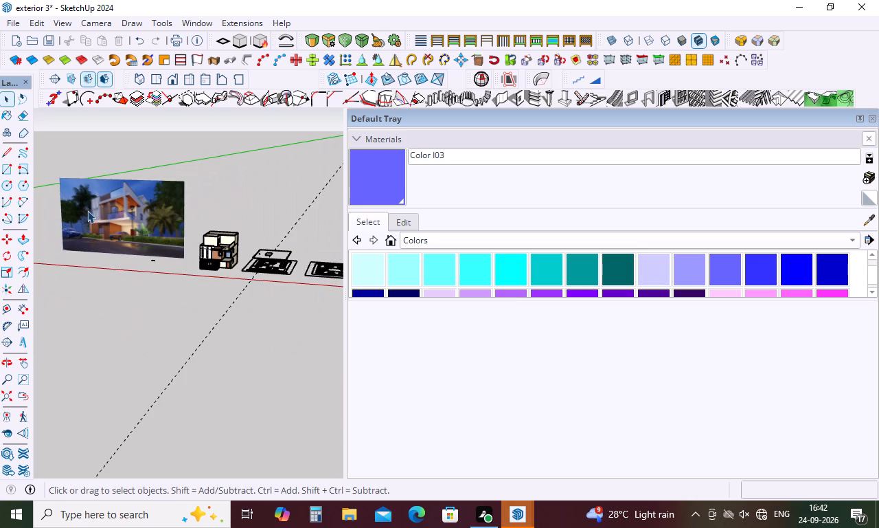
scroll(93, 214, up, 4)
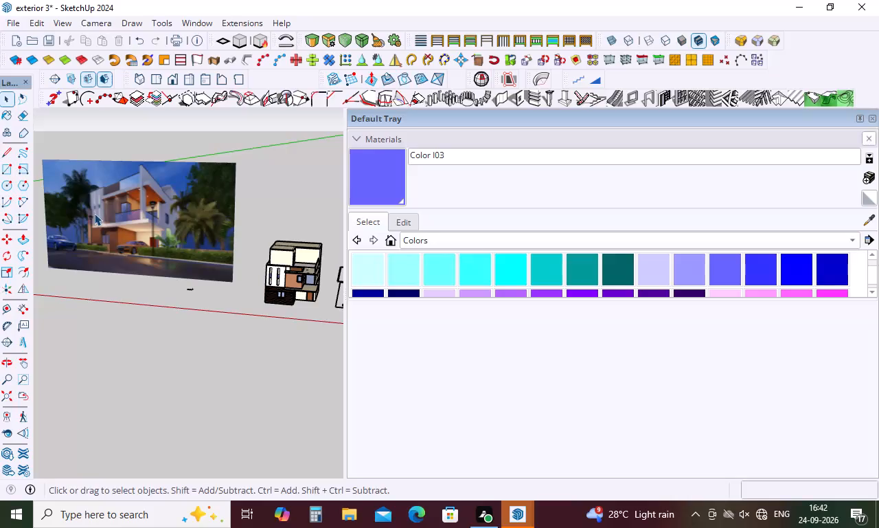
scroll(327, 272, up, 6)
scroll(270, 316, up, 5)
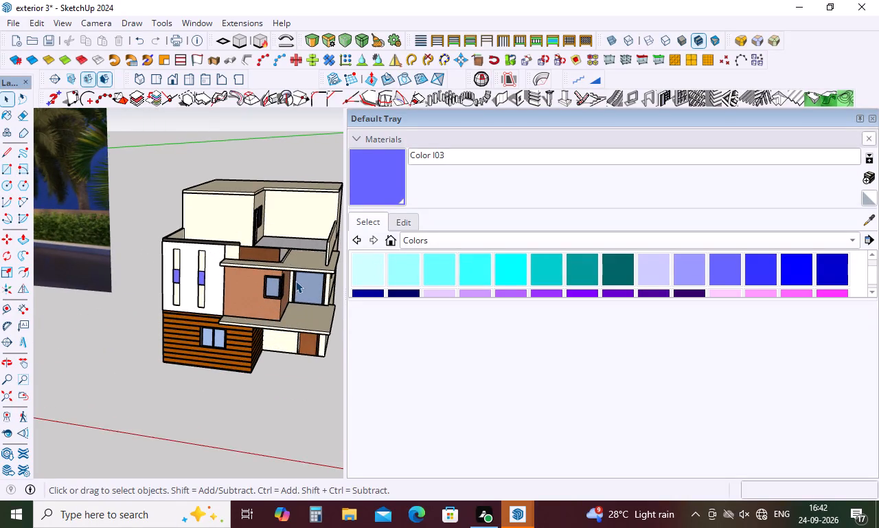
scroll(295, 278, up, 4)
scroll(265, 233, down, 9)
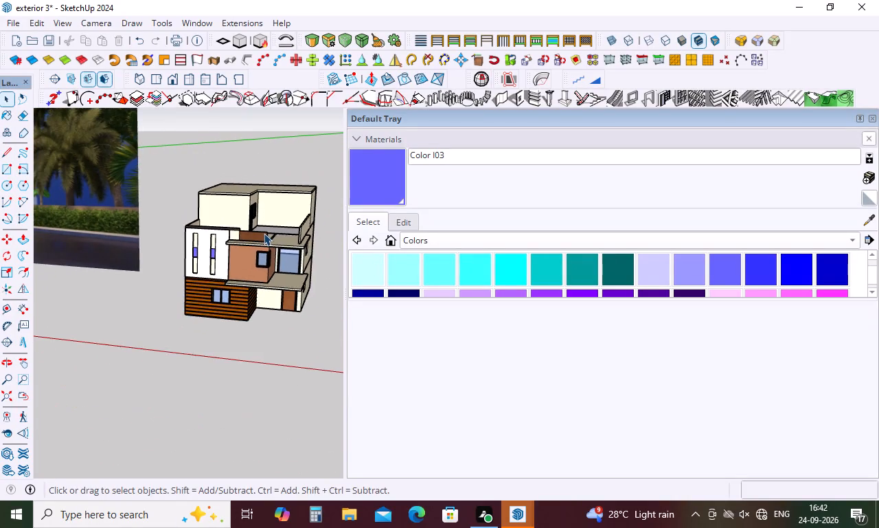
scroll(264, 234, down, 10)
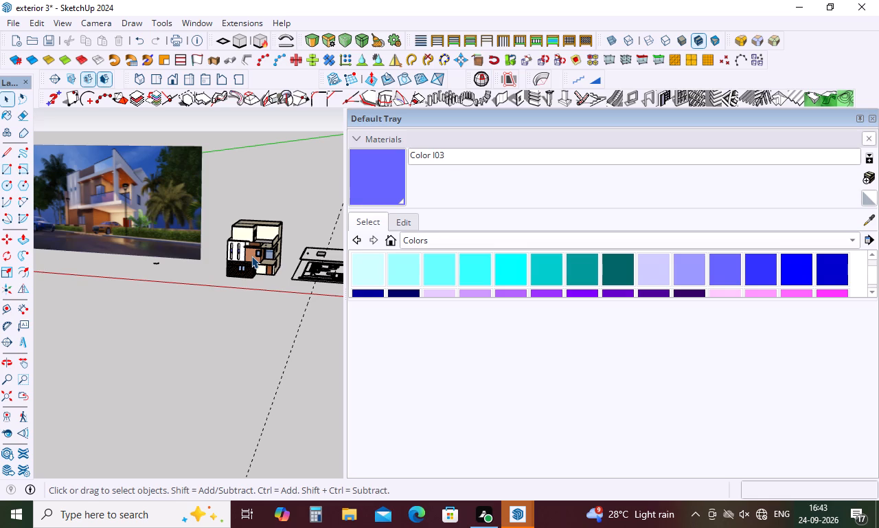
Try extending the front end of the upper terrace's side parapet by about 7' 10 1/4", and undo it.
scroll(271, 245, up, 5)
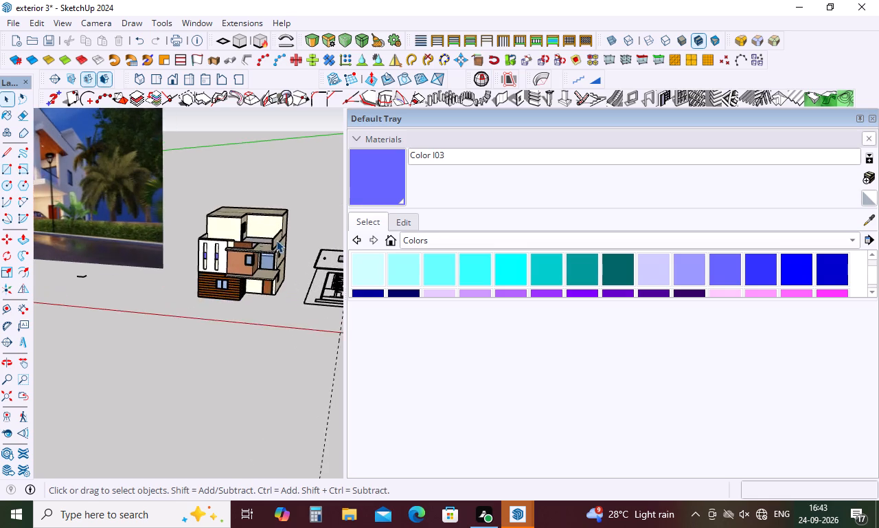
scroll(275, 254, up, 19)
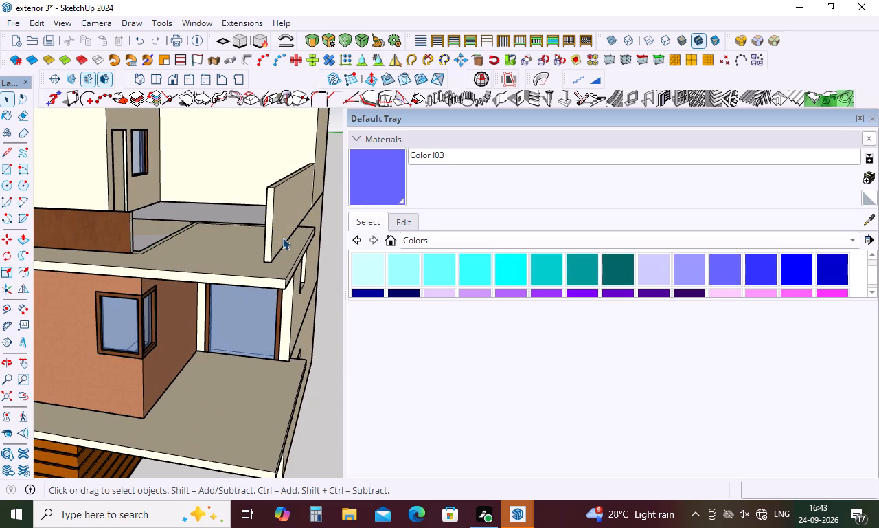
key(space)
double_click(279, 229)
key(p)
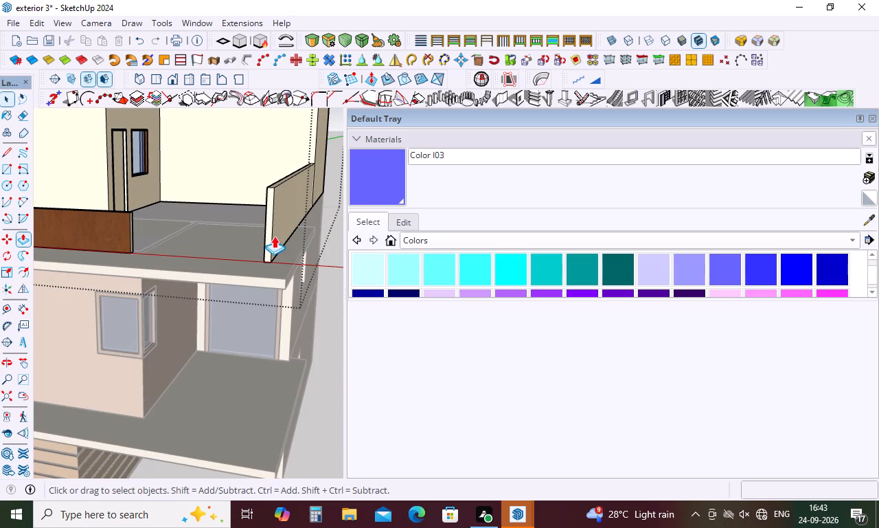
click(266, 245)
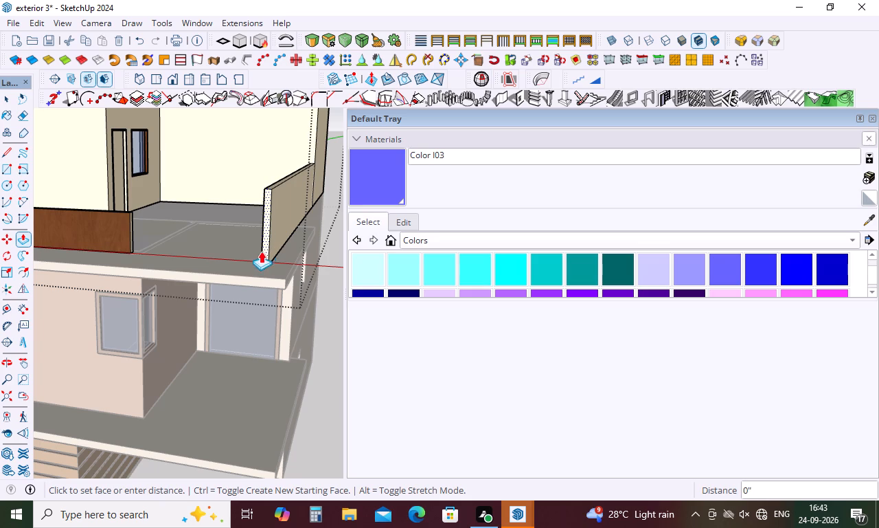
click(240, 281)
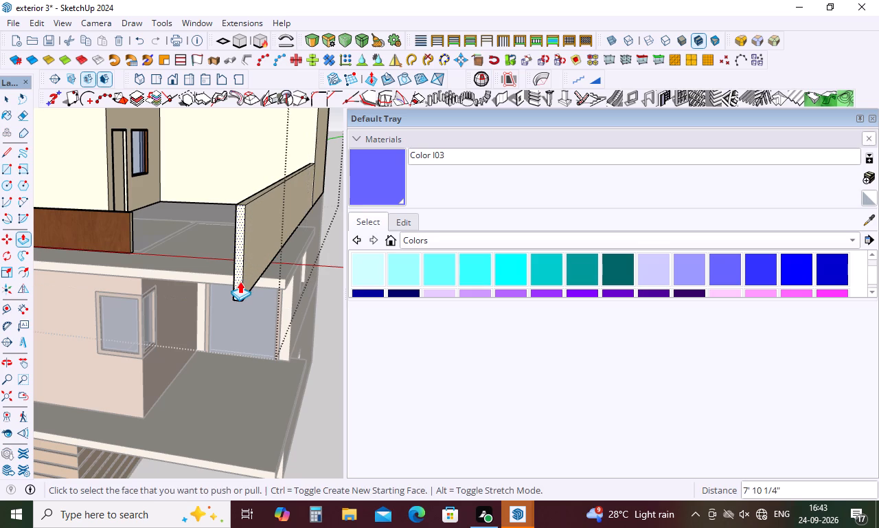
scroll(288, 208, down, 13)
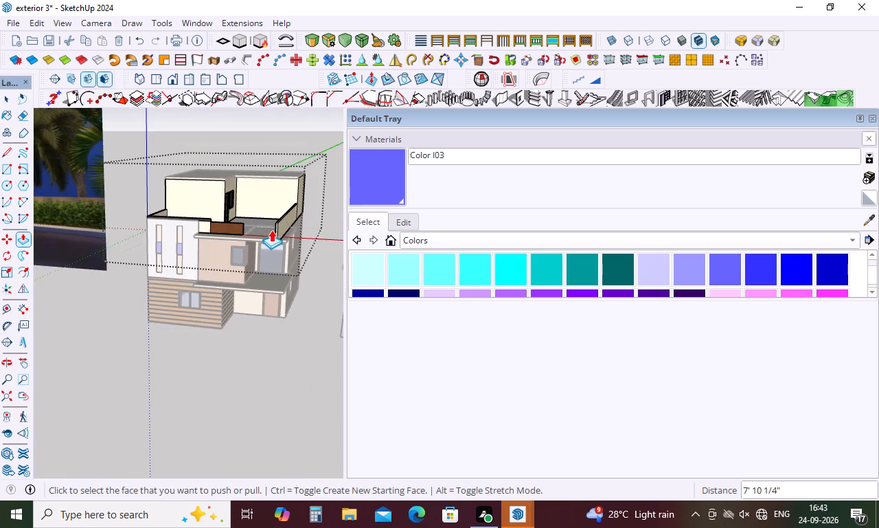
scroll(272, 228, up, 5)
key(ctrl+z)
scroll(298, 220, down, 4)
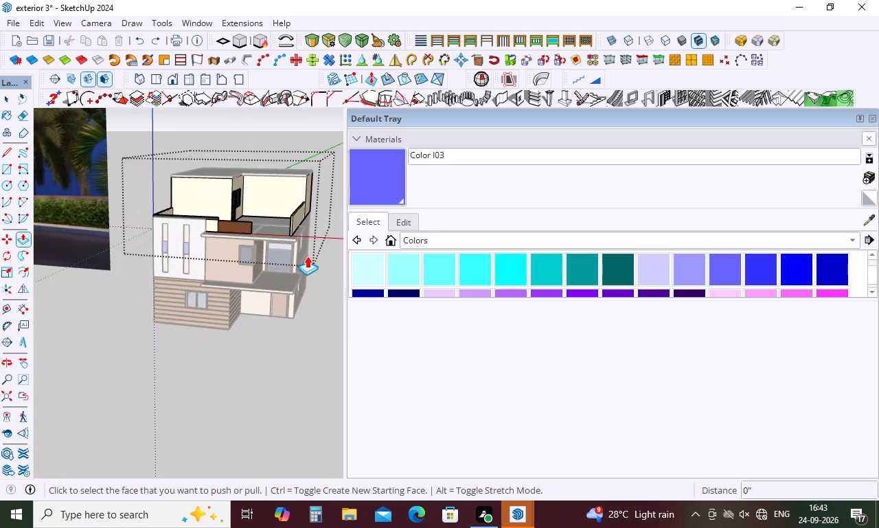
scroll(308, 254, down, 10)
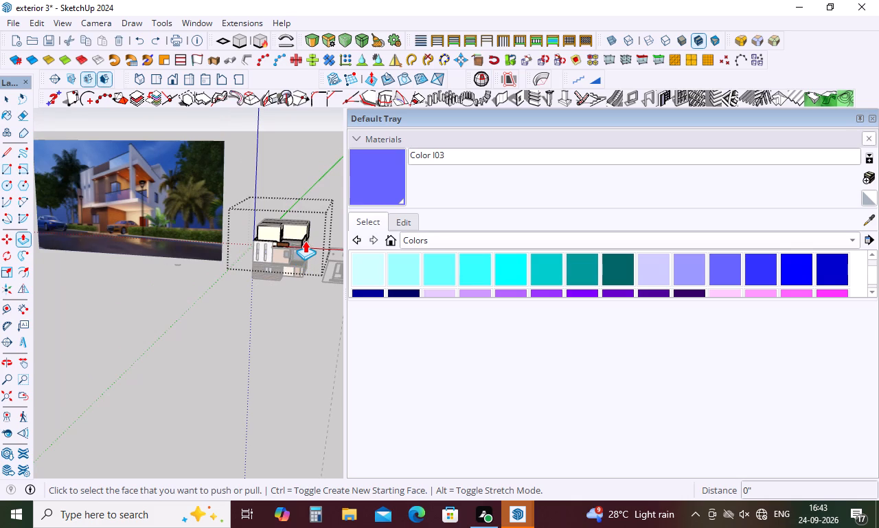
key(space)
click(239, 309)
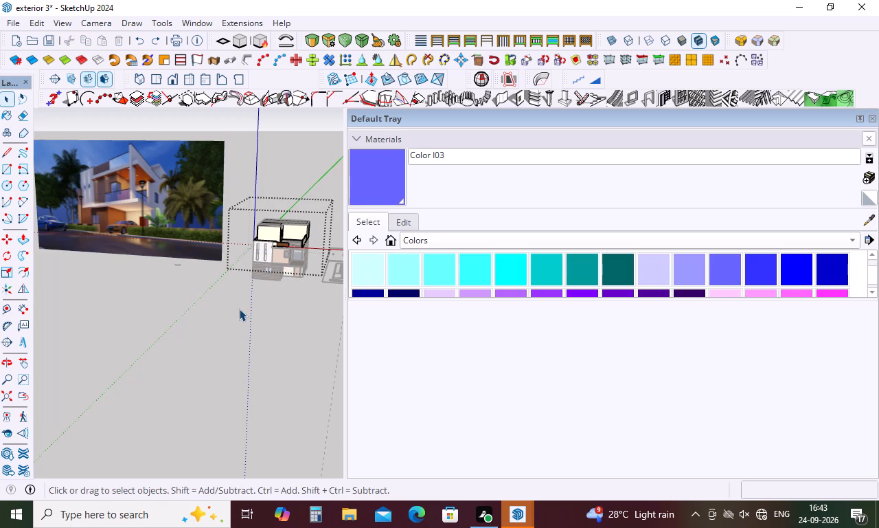
Examine the terrace and balcony front in the reference picture and compare it with the modelled house.
scroll(266, 221, up, 5)
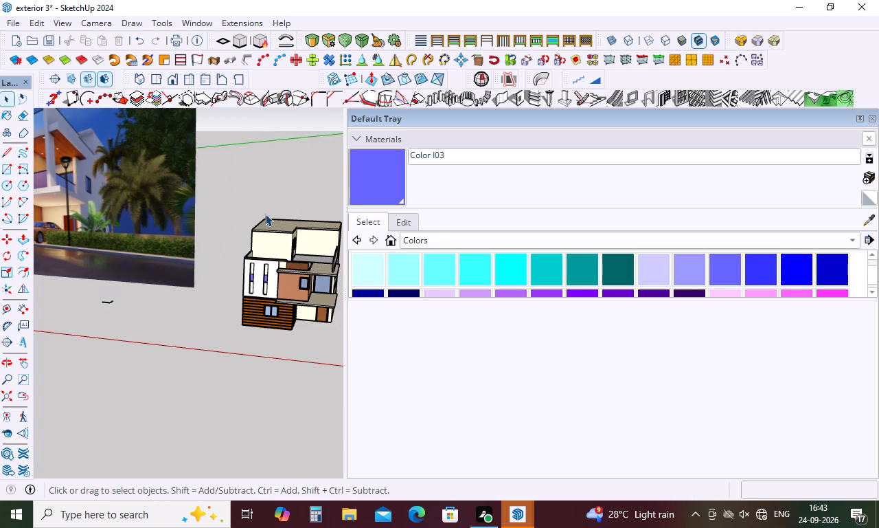
middle_drag(273, 240, 315, 214)
scroll(294, 237, down, 5)
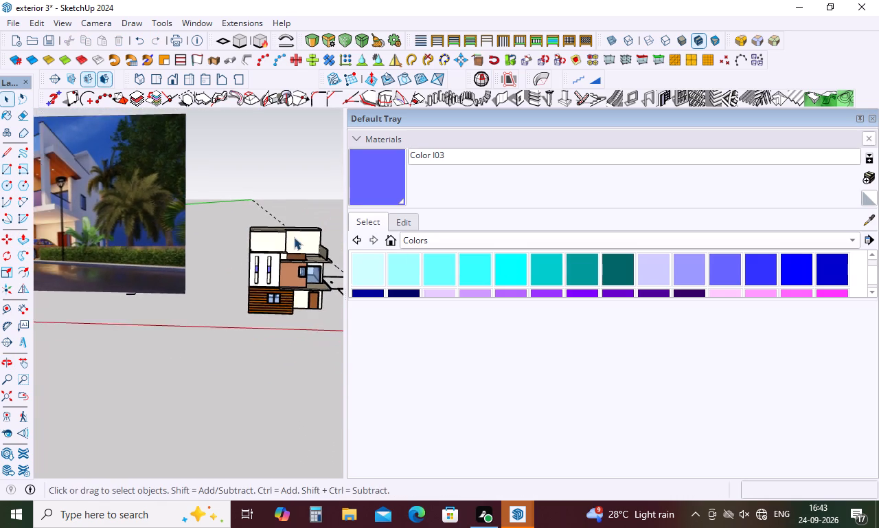
scroll(294, 237, down, 4)
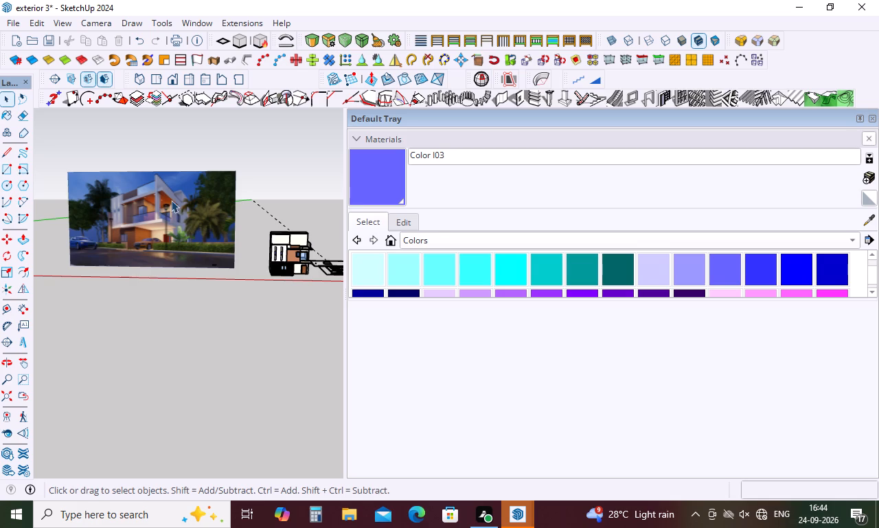
scroll(279, 243, down, 4)
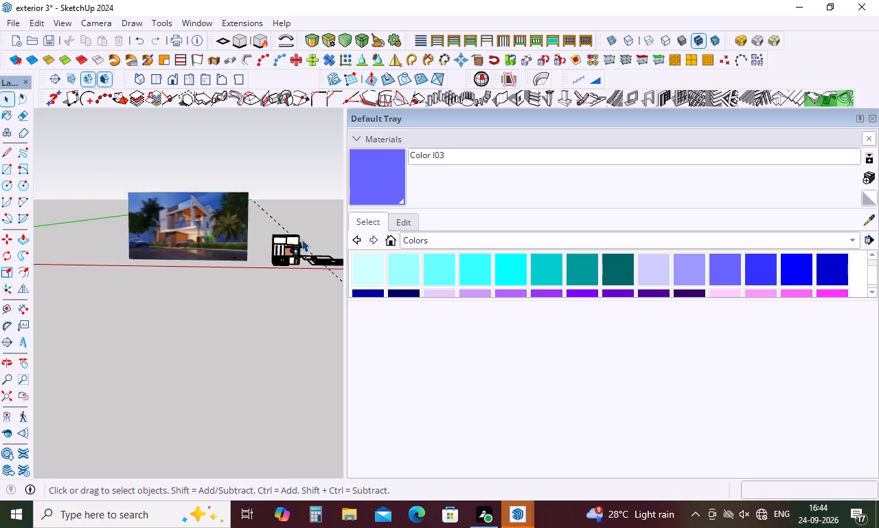
scroll(305, 239, up, 10)
scroll(310, 250, down, 4)
Create a panel fence 3' 7 5/16" high from the vertical edge at the front end of the upper terrace's side parapet.
scroll(310, 250, up, 4)
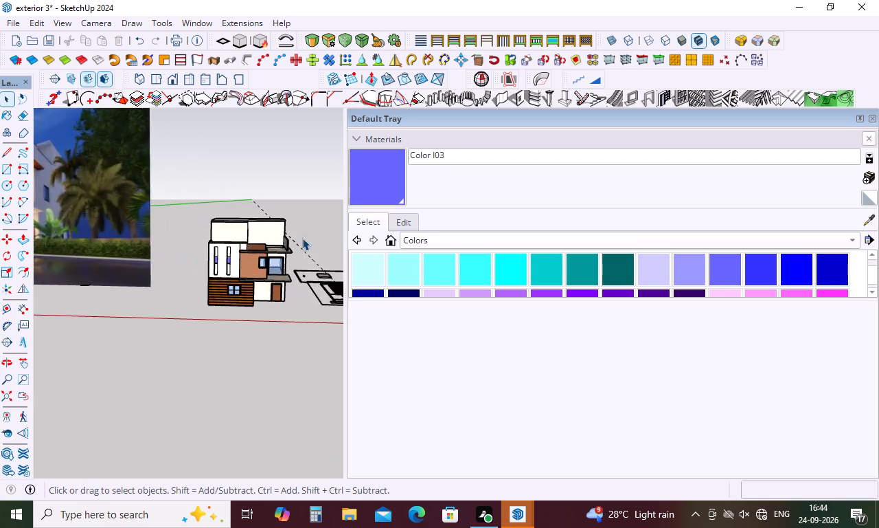
scroll(298, 238, up, 11)
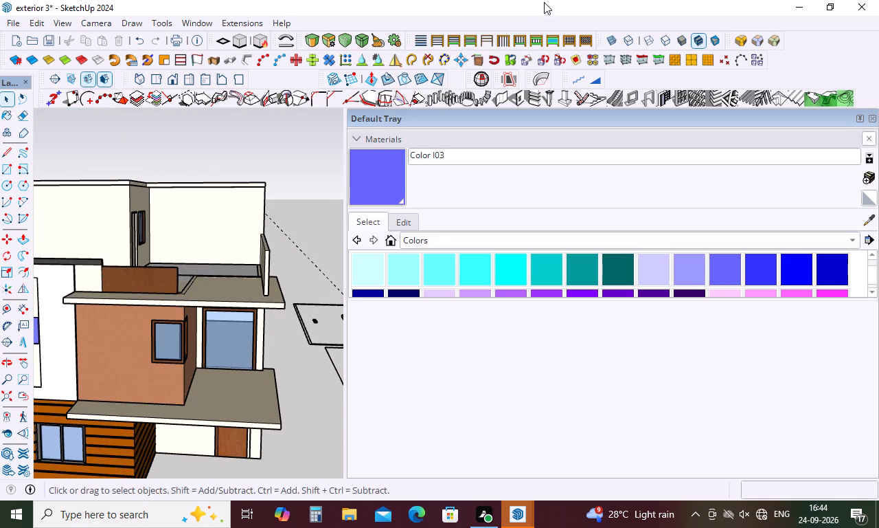
click(553, 36)
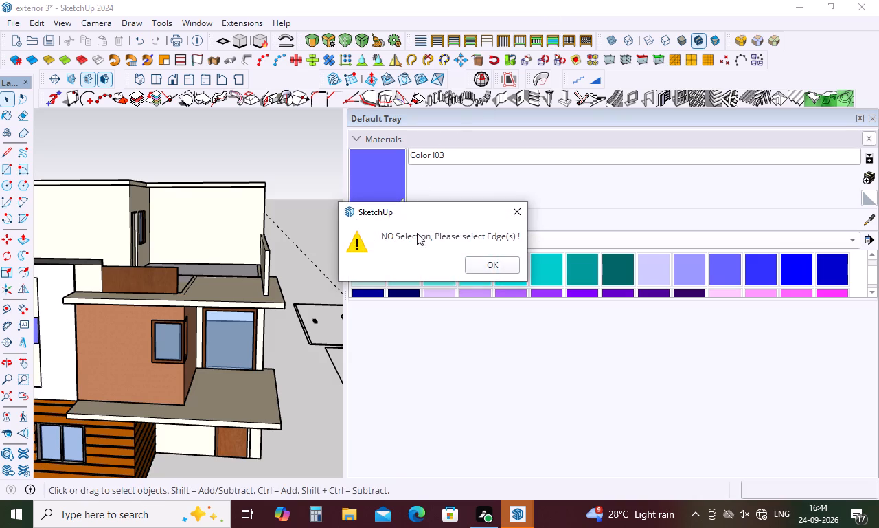
click(479, 264)
scroll(170, 272, up, 4)
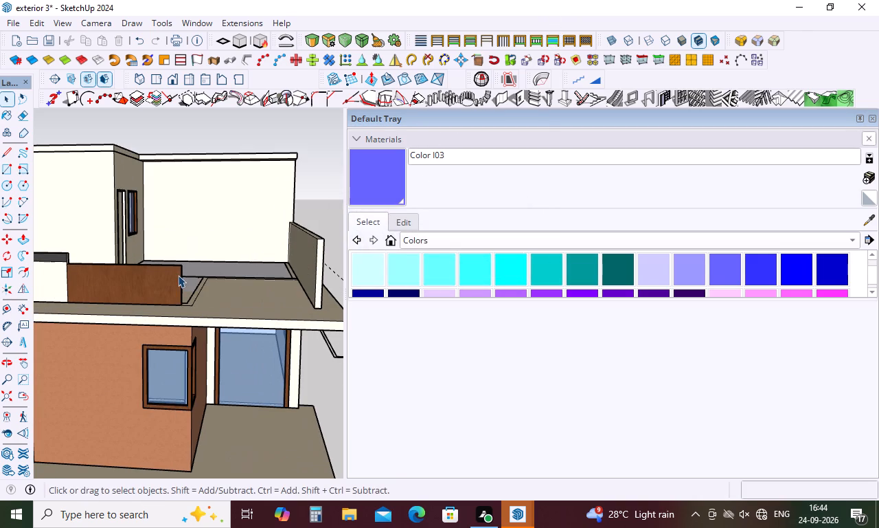
click(182, 282)
double_click(179, 283)
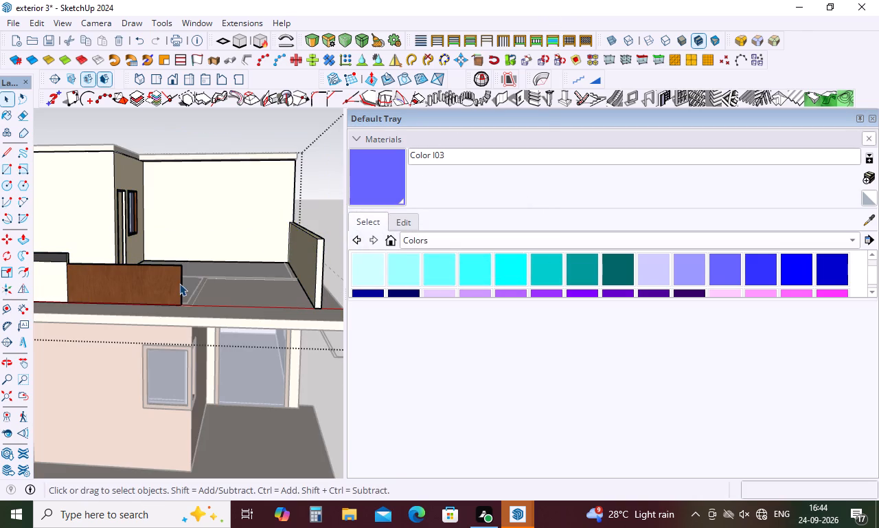
click(182, 281)
click(315, 289)
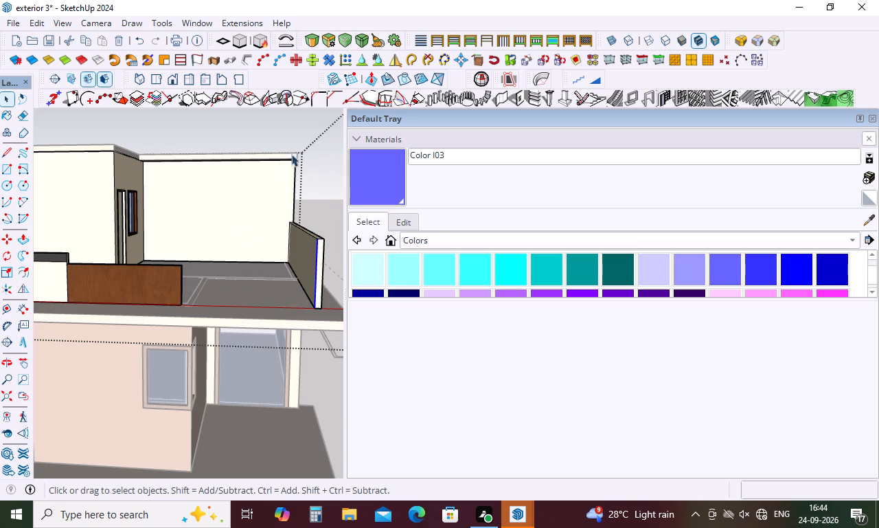
click(550, 39)
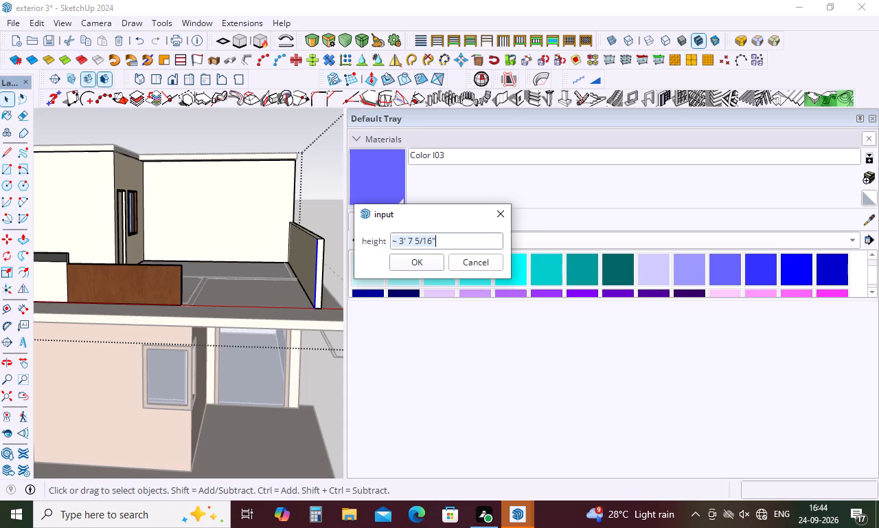
click(439, 262)
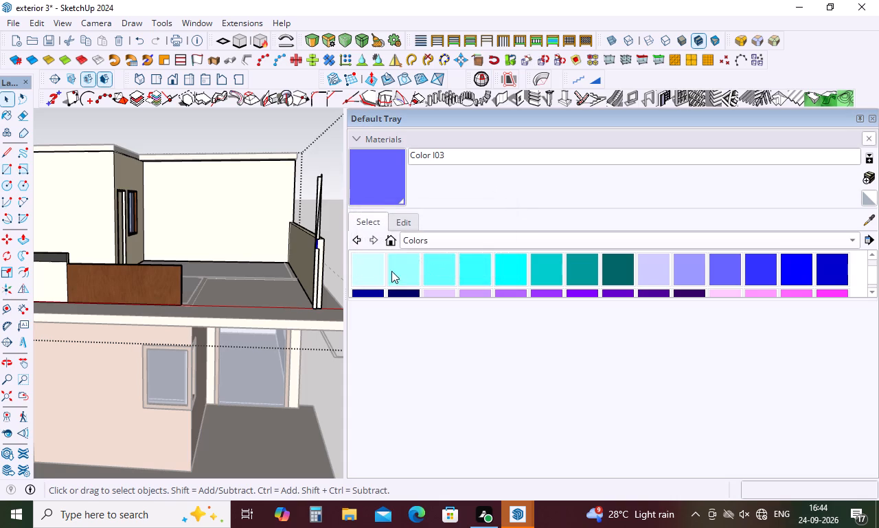
Inspect the panel fence at the front end of the upper terrace's side parapet and undo its creation.
click(317, 279)
drag(314, 280, 298, 284)
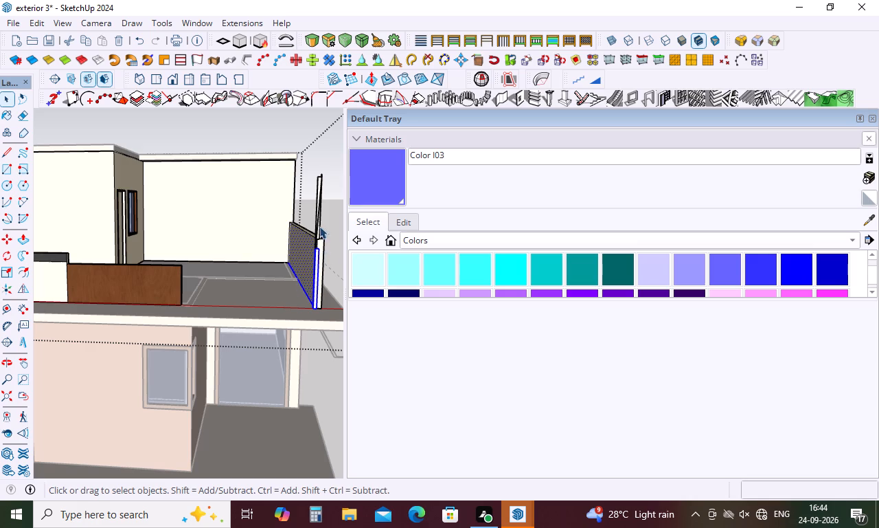
middle_drag(317, 224, 237, 223)
scroll(247, 224, up, 4)
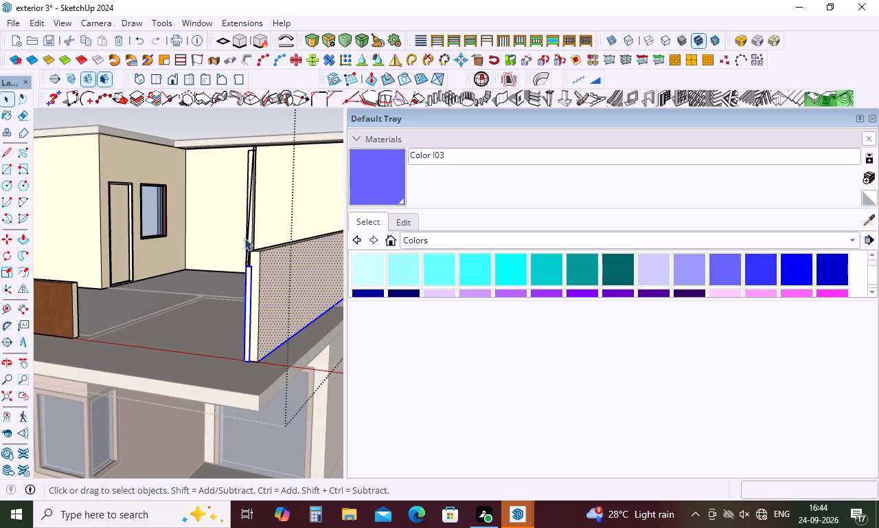
scroll(244, 239, up, 5)
scroll(288, 216, down, 14)
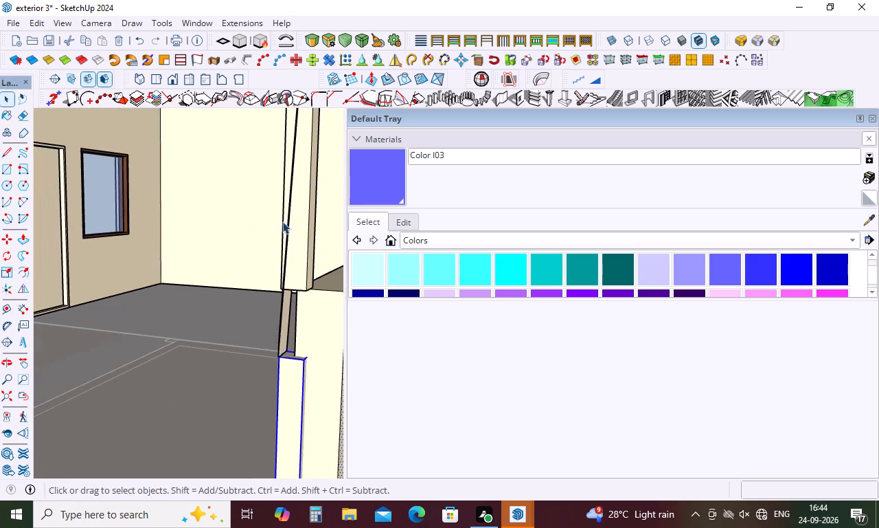
scroll(280, 222, down, 5)
drag(279, 265, 272, 270)
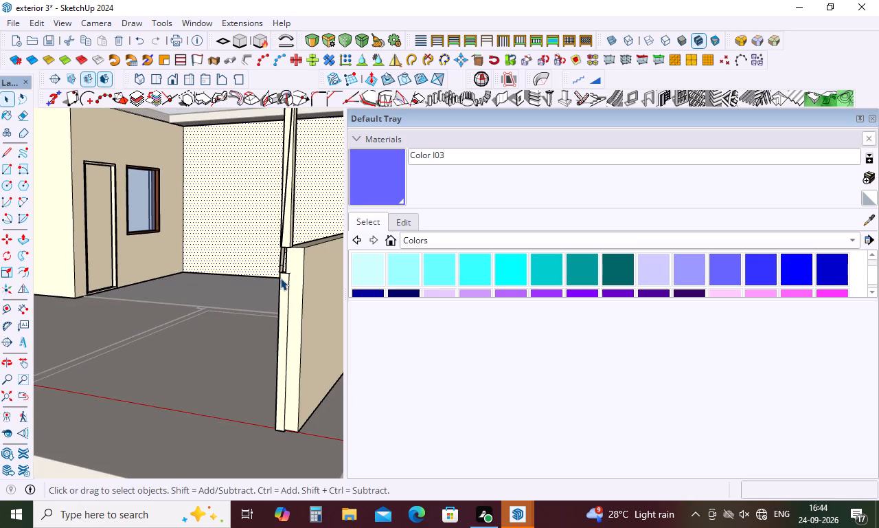
key(ctrl+z)
scroll(309, 249, down, 5)
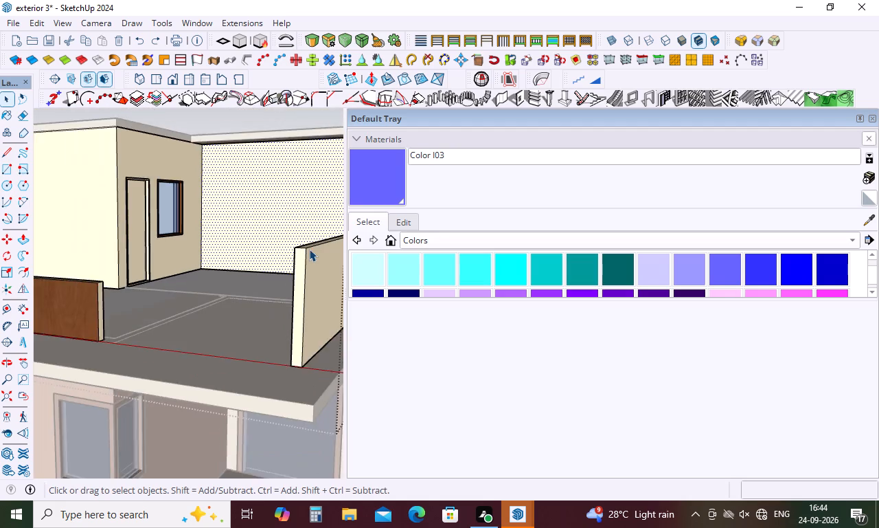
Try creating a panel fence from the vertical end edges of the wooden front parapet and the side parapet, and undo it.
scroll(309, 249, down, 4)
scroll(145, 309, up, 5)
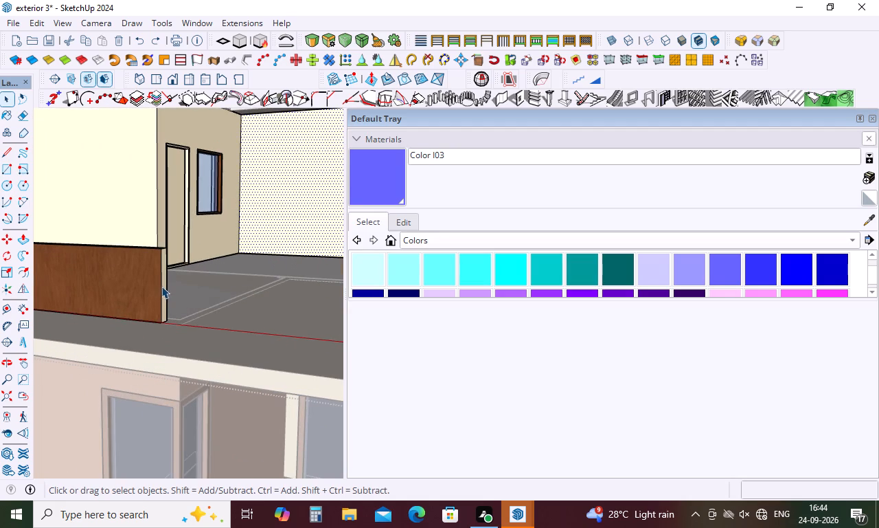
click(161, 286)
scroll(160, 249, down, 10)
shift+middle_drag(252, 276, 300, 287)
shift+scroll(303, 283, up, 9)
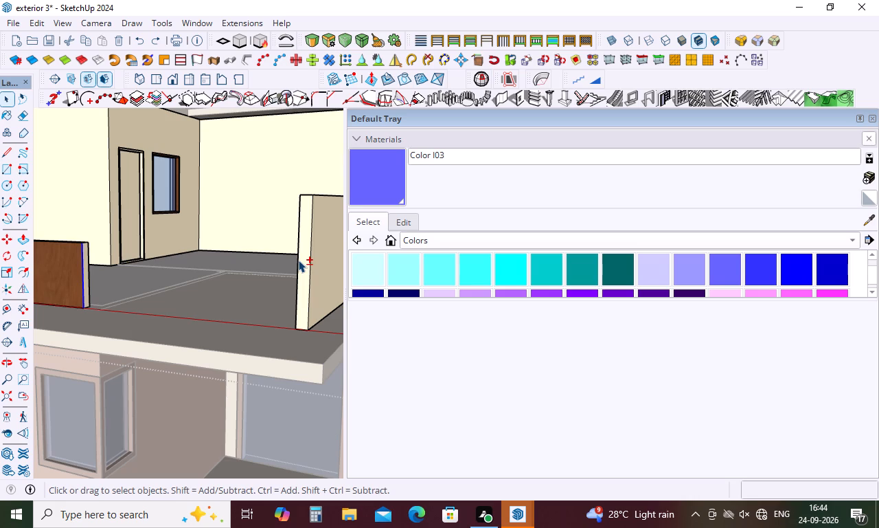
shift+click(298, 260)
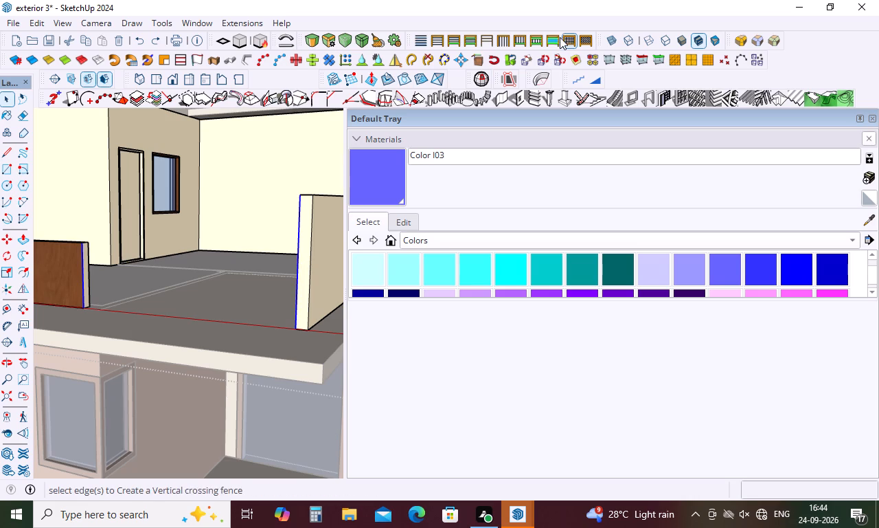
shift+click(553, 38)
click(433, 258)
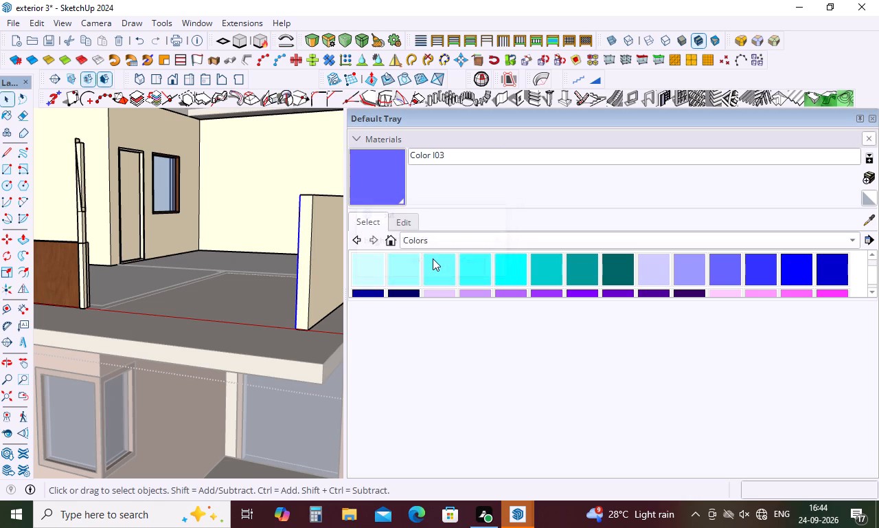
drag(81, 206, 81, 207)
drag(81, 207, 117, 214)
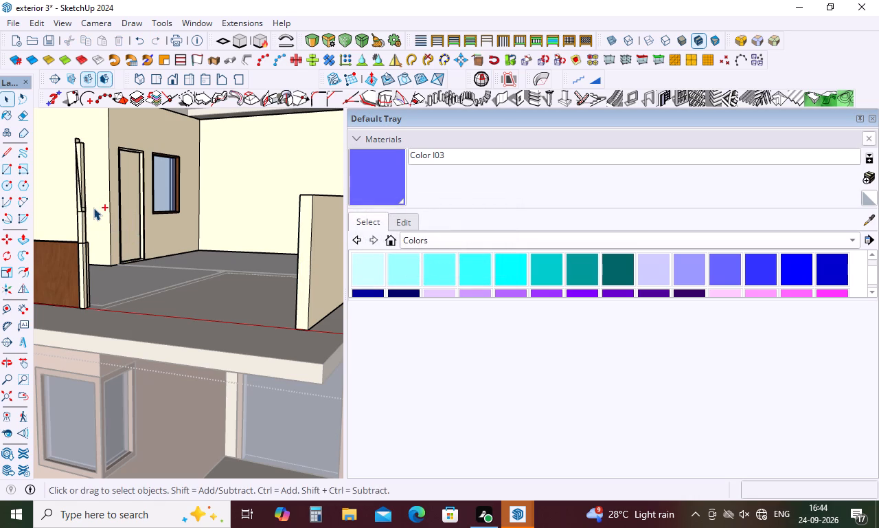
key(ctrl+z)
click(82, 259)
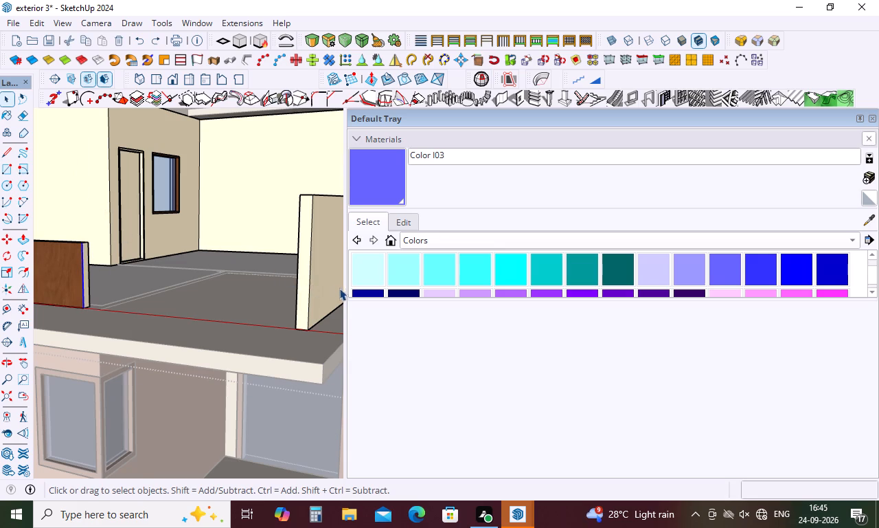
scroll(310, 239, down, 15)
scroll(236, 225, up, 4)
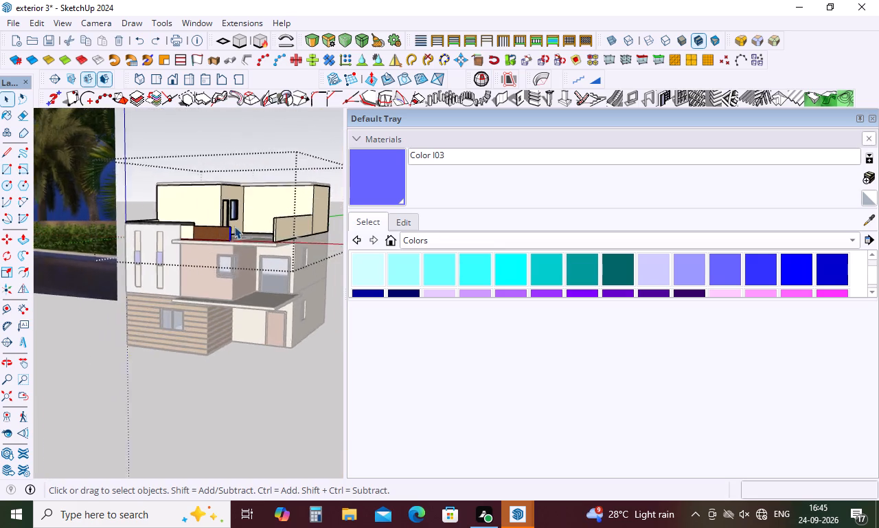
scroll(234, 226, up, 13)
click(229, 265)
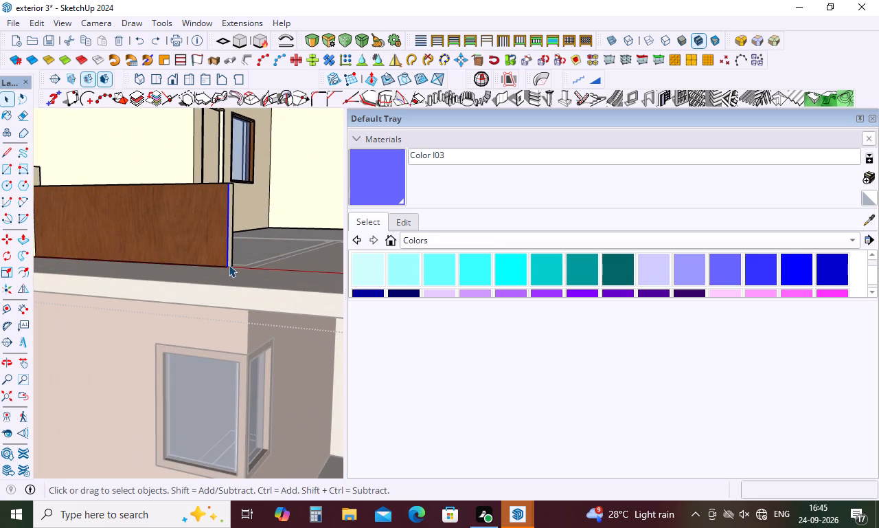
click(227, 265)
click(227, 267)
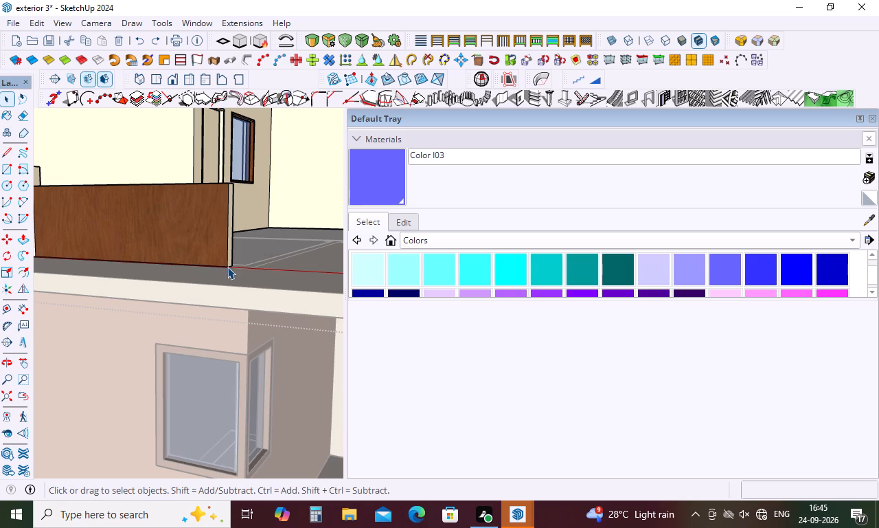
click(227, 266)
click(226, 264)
Draw a line about 7' 9 7/16" long from the wooden front parapet's bottom end corner to the side parapet's front base, inside the upper-floor group.
scroll(207, 205, down, 5)
middle_drag(207, 204, 207, 232)
scroll(187, 184, down, 5)
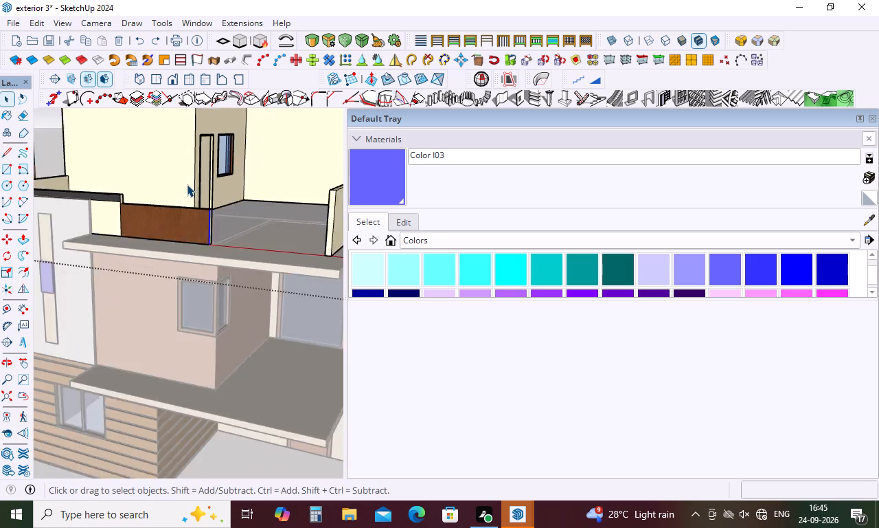
scroll(184, 178, down, 5)
middle_drag(218, 212, 299, 321)
scroll(288, 260, up, 5)
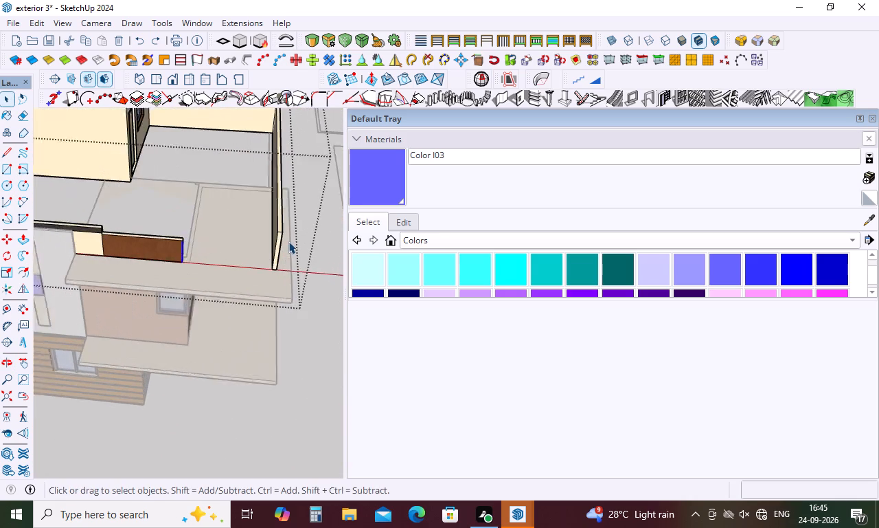
scroll(288, 241, up, 1)
key(Escape)
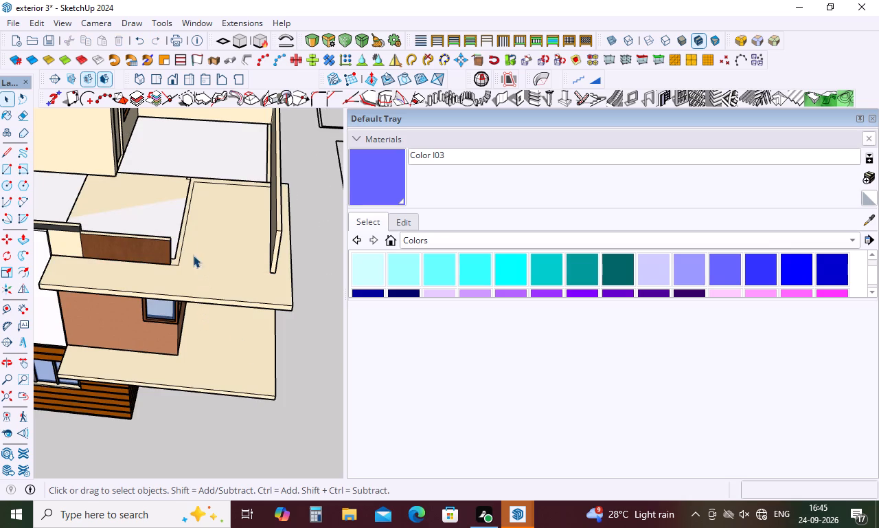
double_click(162, 250)
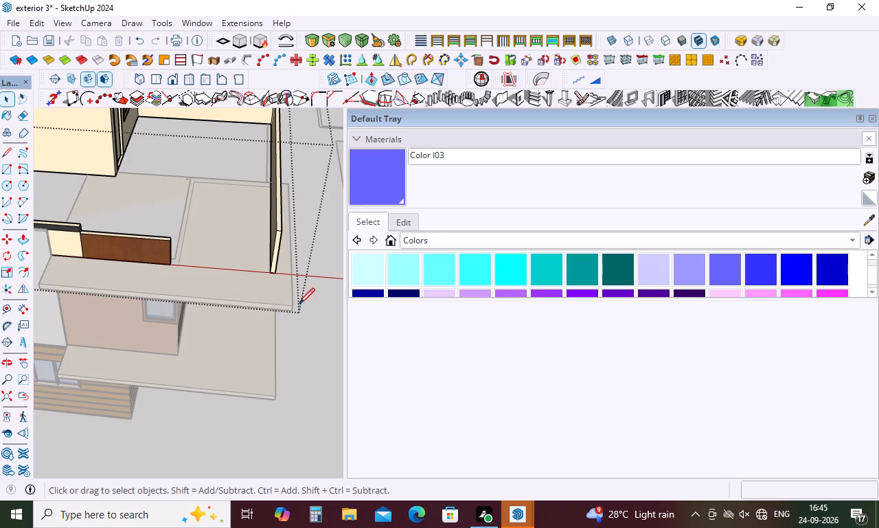
key(l)
scroll(165, 261, up, 4)
click(173, 267)
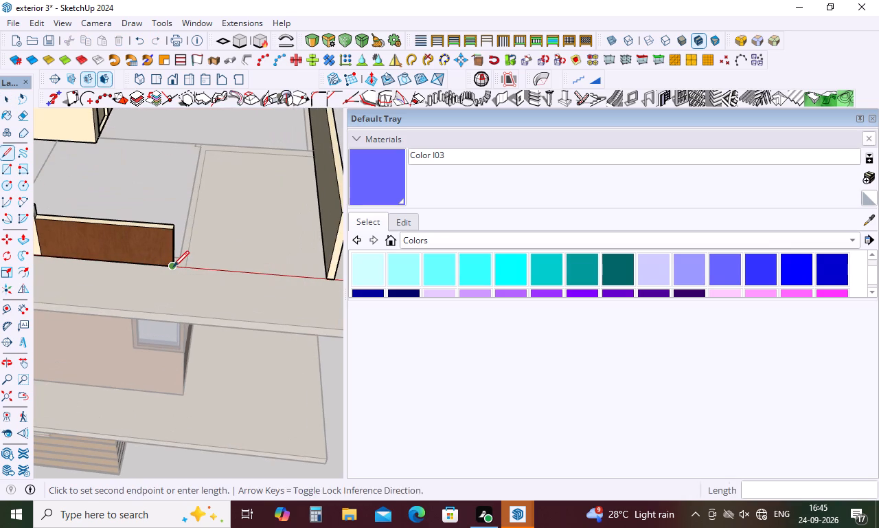
click(326, 282)
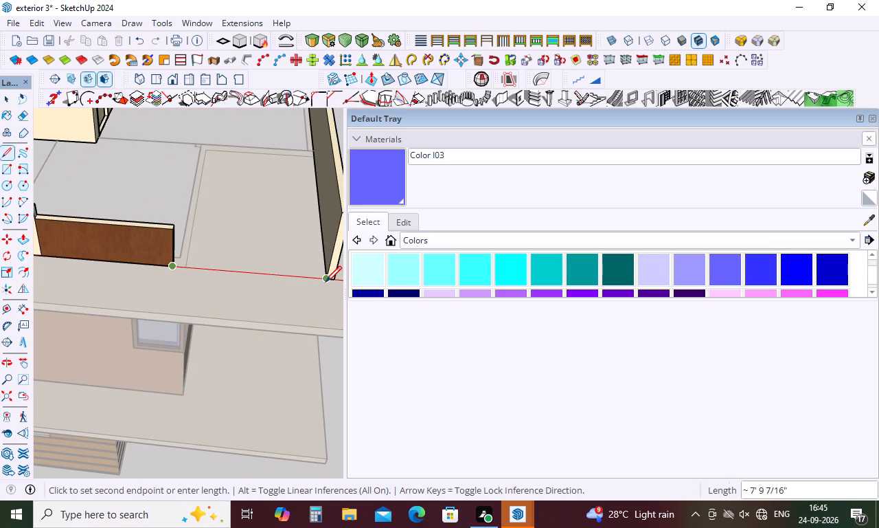
key(space)
Create a panel fence along the new base line between the wooden front parapet and the side parapet.
click(304, 276)
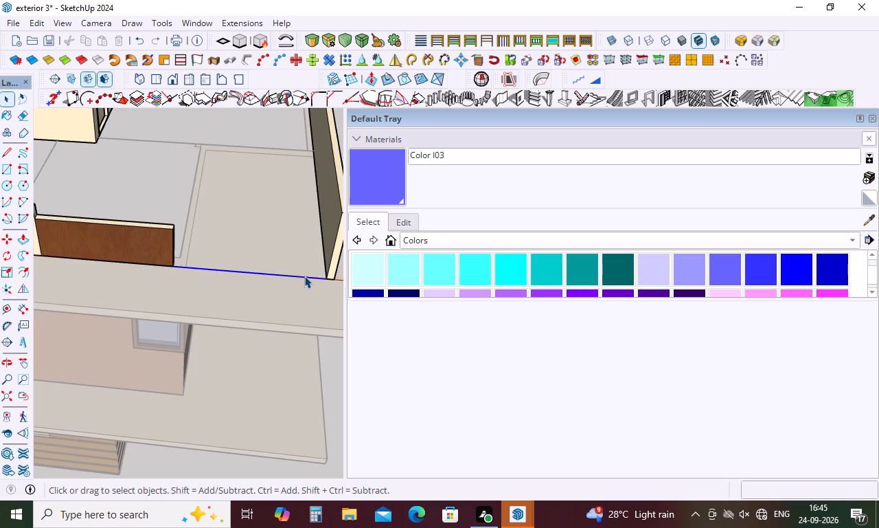
click(551, 41)
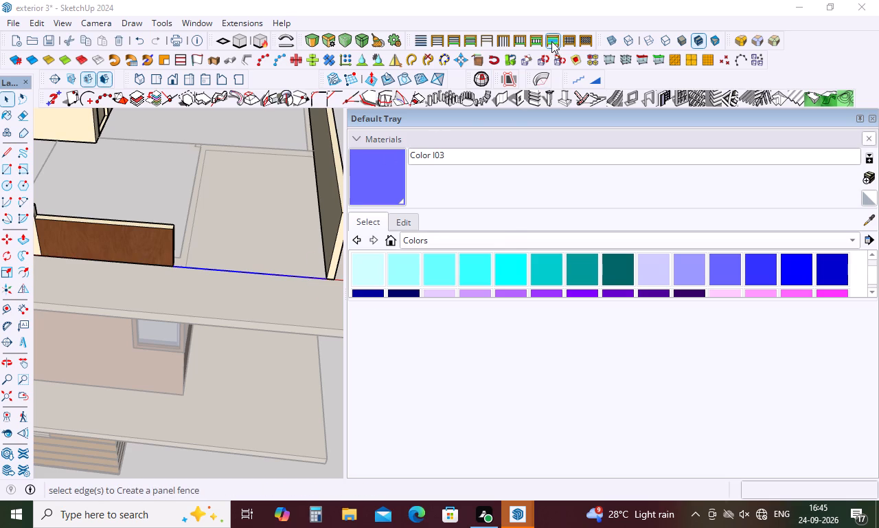
click(418, 259)
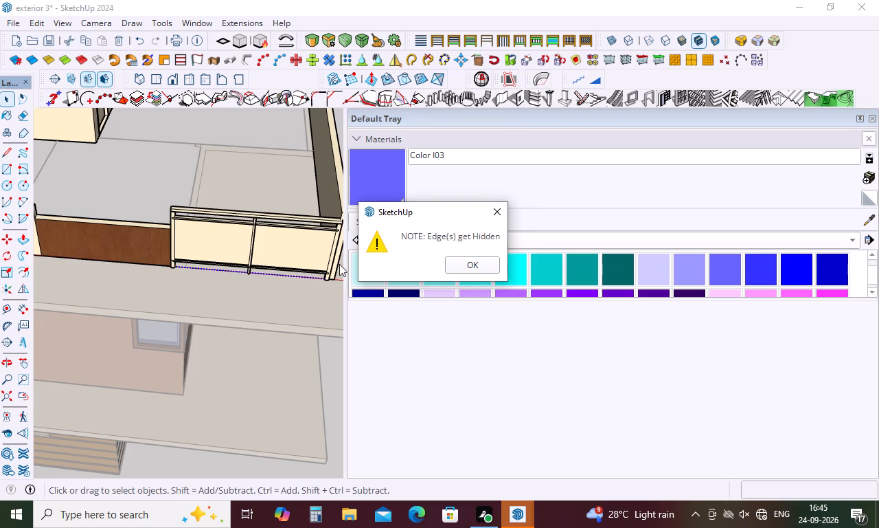
scroll(257, 230, down, 3)
middle_drag(257, 230, 265, 155)
scroll(203, 267, down, 8)
click(474, 263)
scroll(253, 224, down, 10)
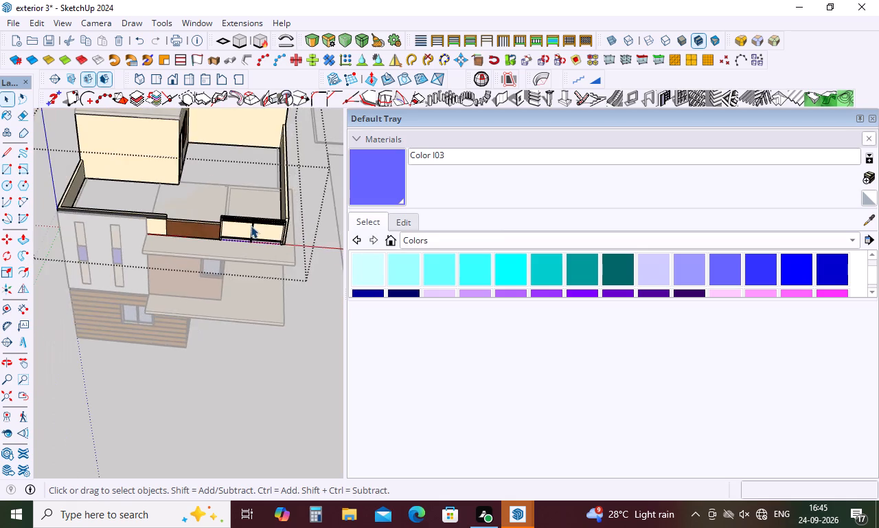
Paint the infill panels of the new front terrace fence with Translucent Glass Blue from the Glass and Mirrors collection.
middle_drag(251, 228, 267, 111)
scroll(242, 185, up, 9)
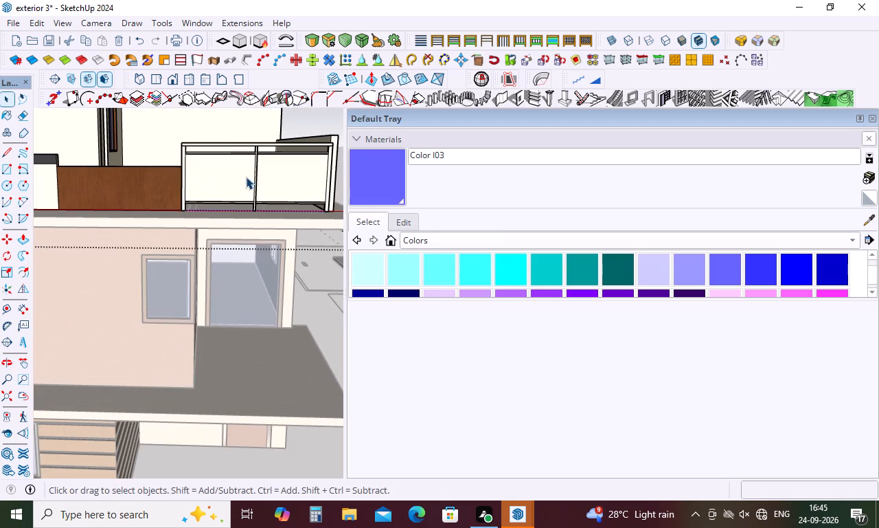
double_click(246, 177)
click(240, 178)
click(240, 178)
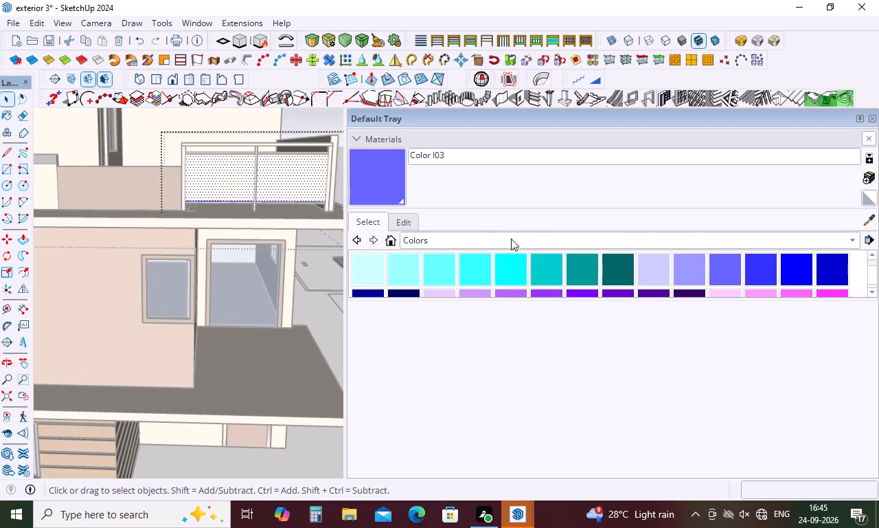
click(851, 239)
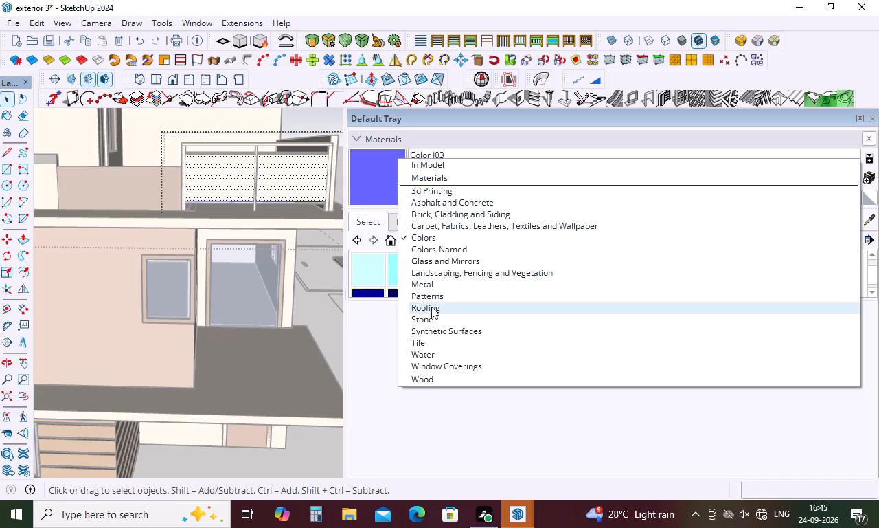
click(442, 261)
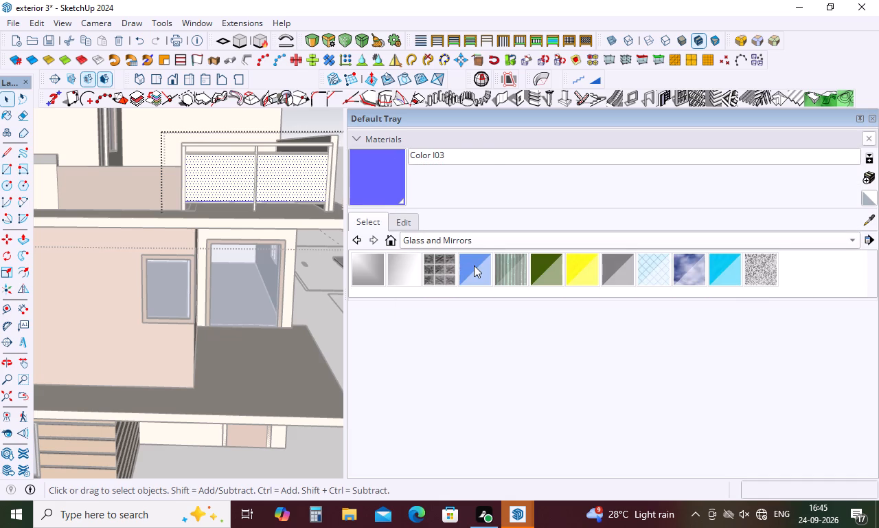
click(474, 266)
click(288, 181)
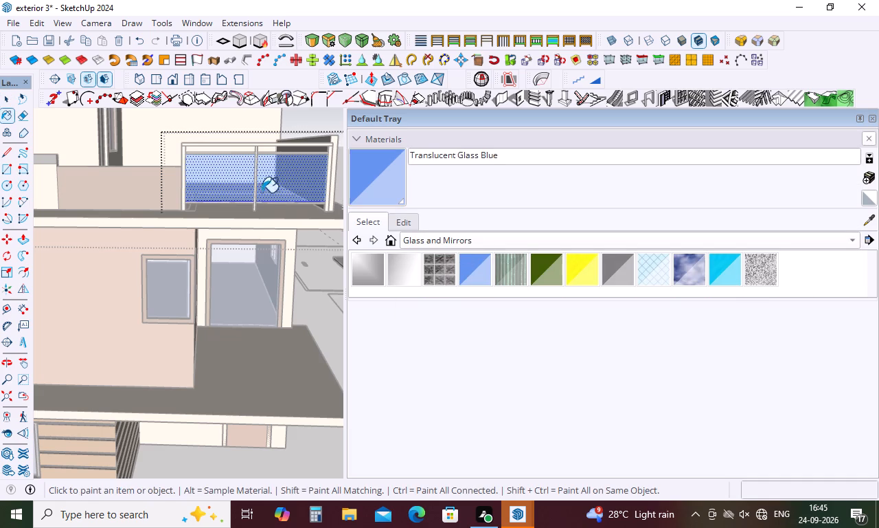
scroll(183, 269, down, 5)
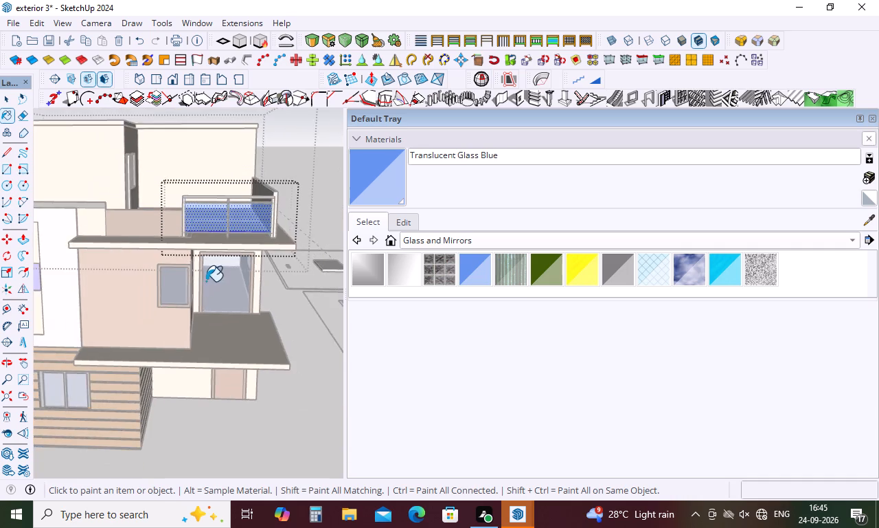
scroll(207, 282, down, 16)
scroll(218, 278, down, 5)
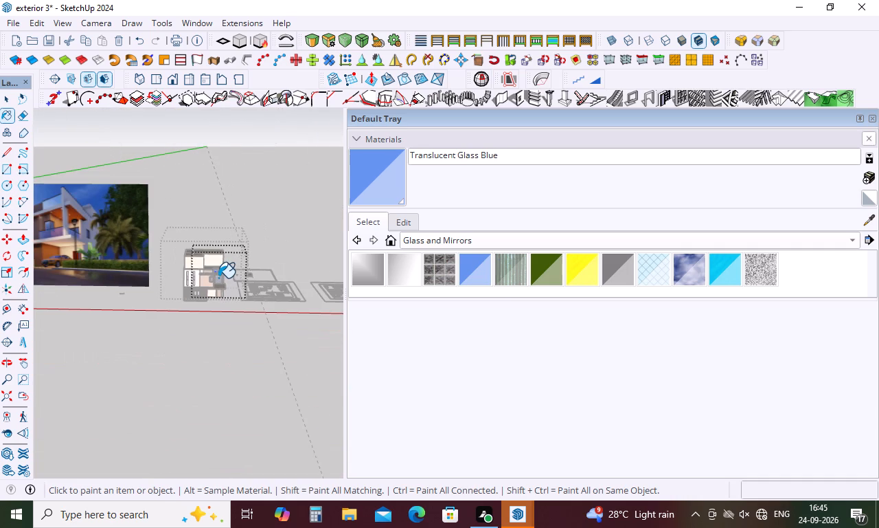
Check the painted glass panels of the upper terrace's front fence and leave the fence's group.
scroll(221, 275, up, 11)
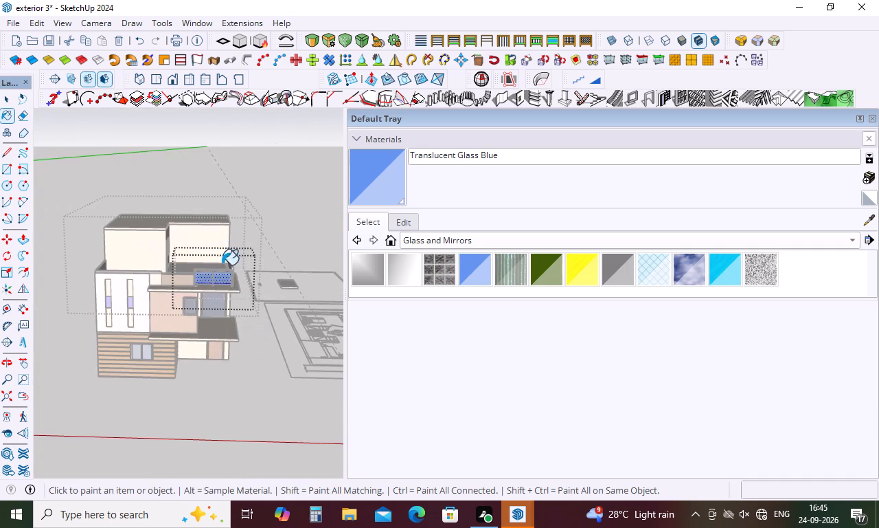
scroll(222, 299, up, 16)
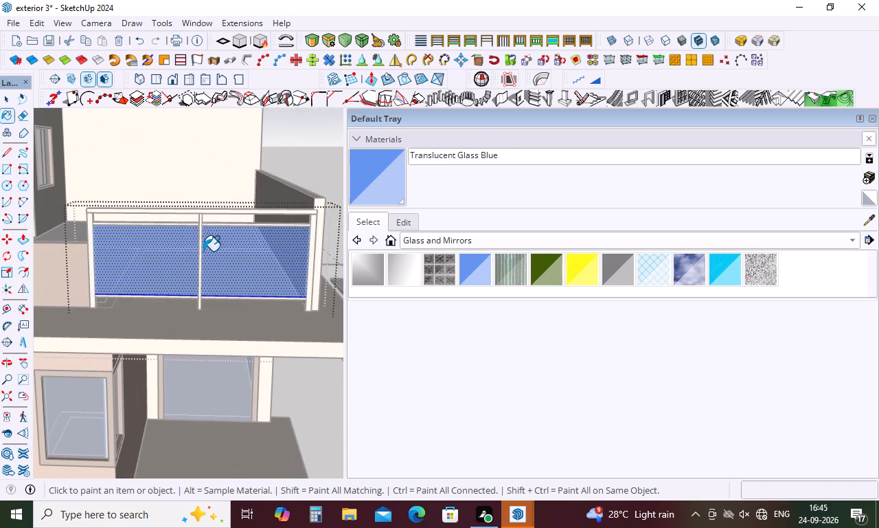
right_click(203, 251)
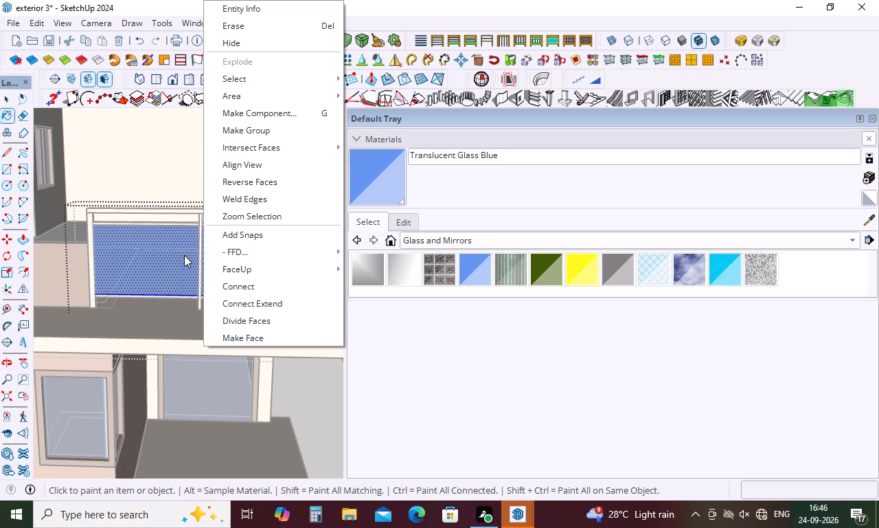
click(184, 255)
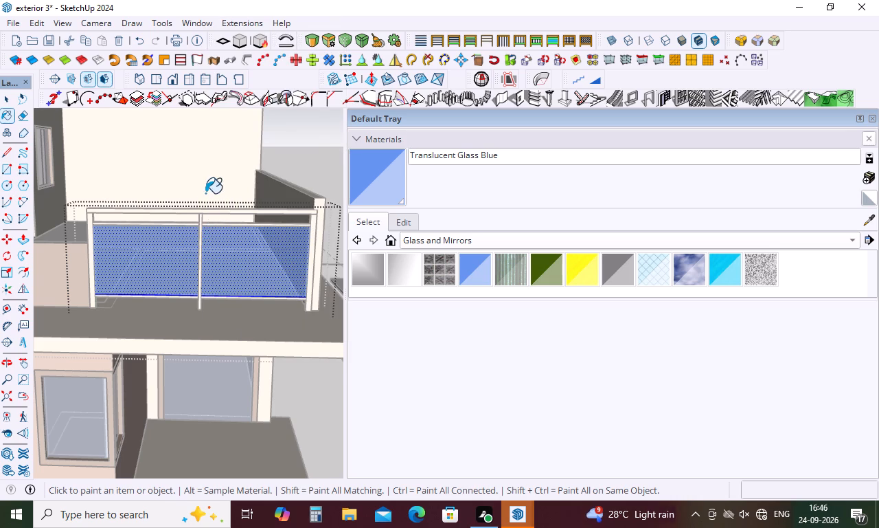
scroll(205, 193, down, 8)
key(space)
click(285, 336)
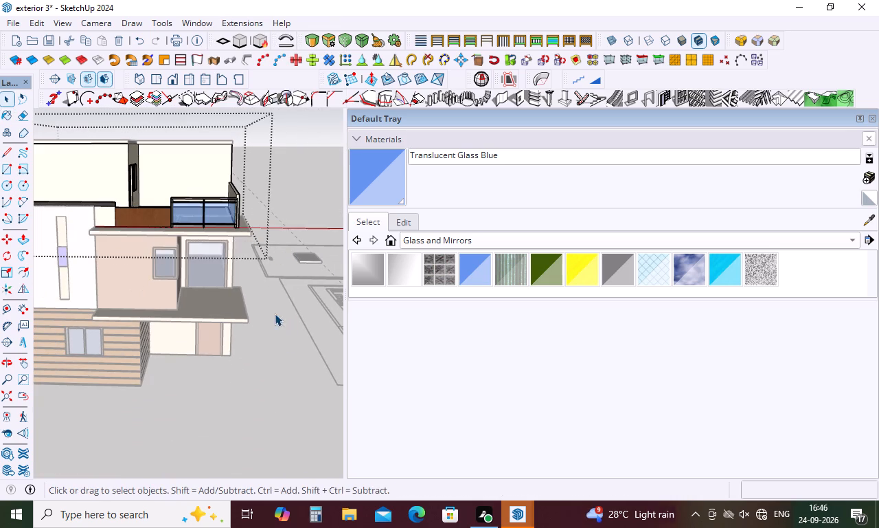
Examine the house's terrace railing and the balcony below it against the reference picture.
scroll(264, 289, down, 5)
middle_drag(264, 289, 231, 225)
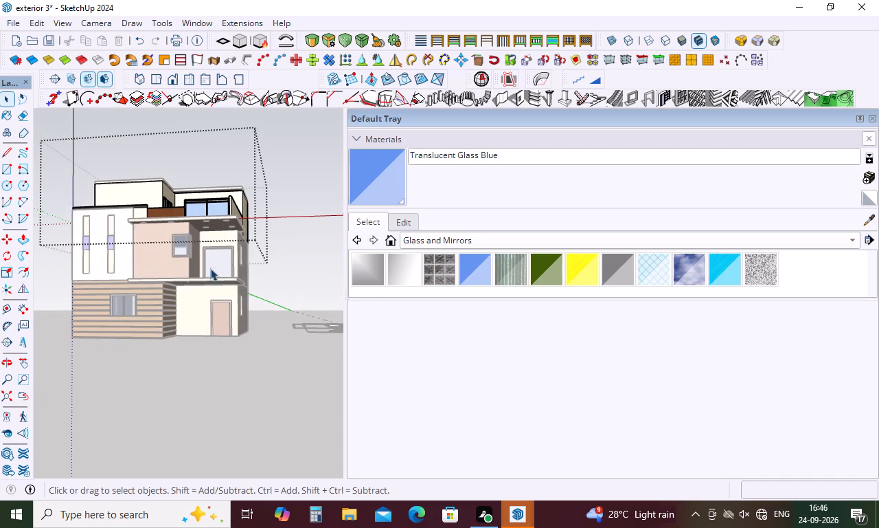
scroll(208, 272, up, 3)
middle_drag(207, 275, 197, 365)
scroll(197, 365, up, 6)
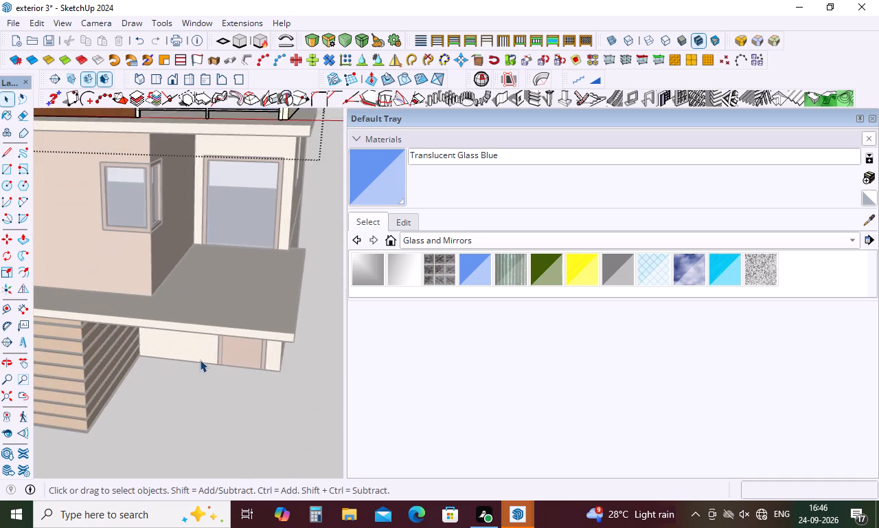
scroll(203, 349, up, 3)
scroll(220, 316, down, 16)
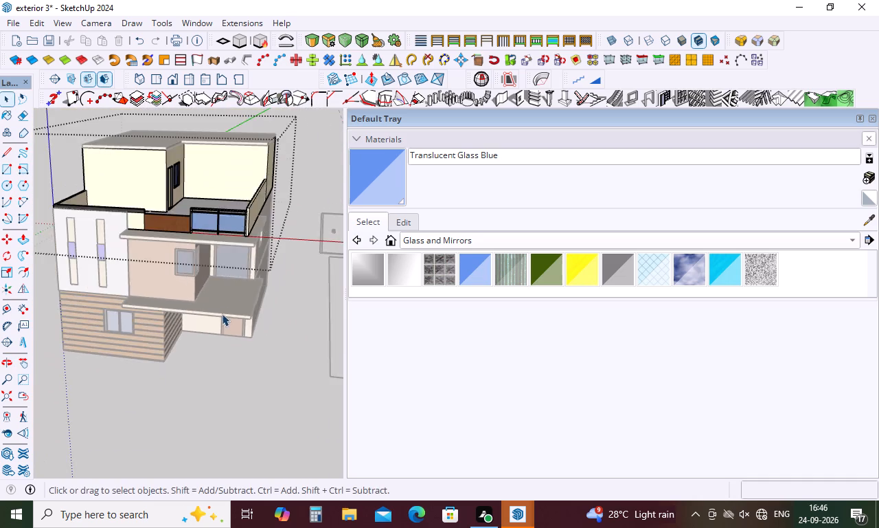
scroll(227, 307, down, 17)
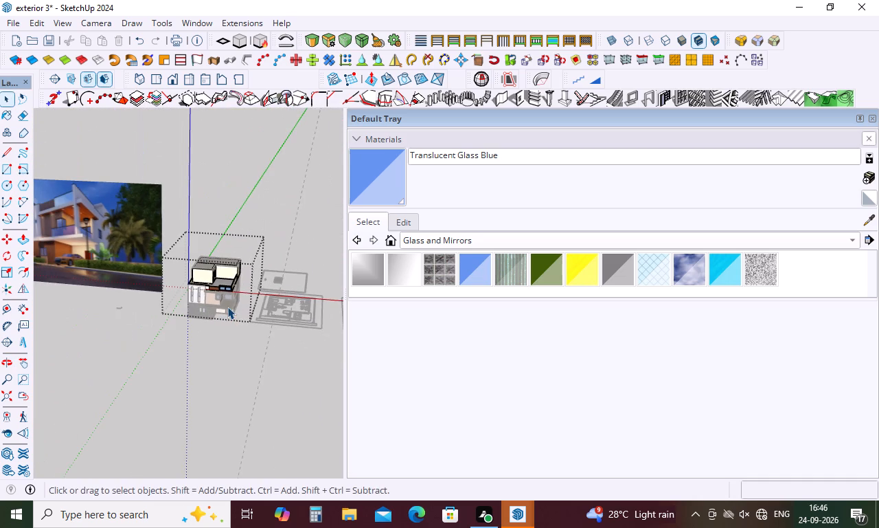
scroll(274, 336, up, 5)
scroll(205, 258, up, 6)
scroll(174, 357, up, 2)
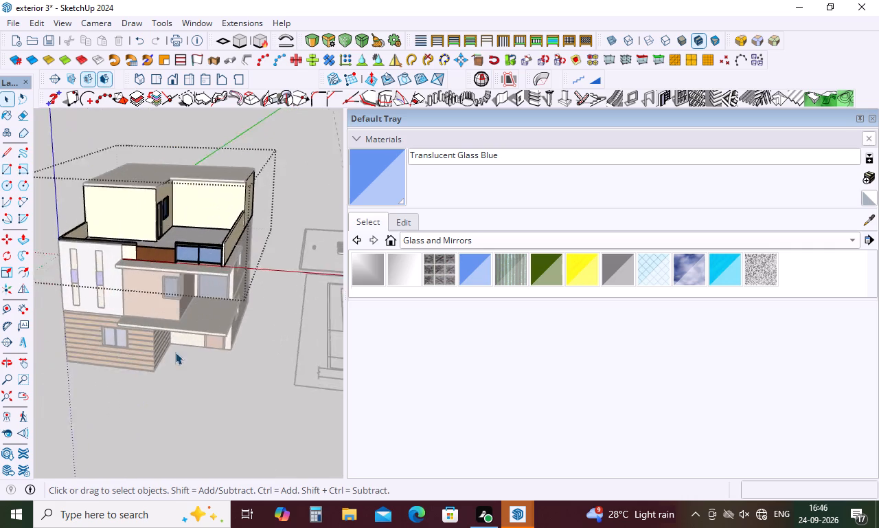
scroll(175, 352, up, 15)
scroll(276, 310, down, 17)
scroll(277, 313, down, 15)
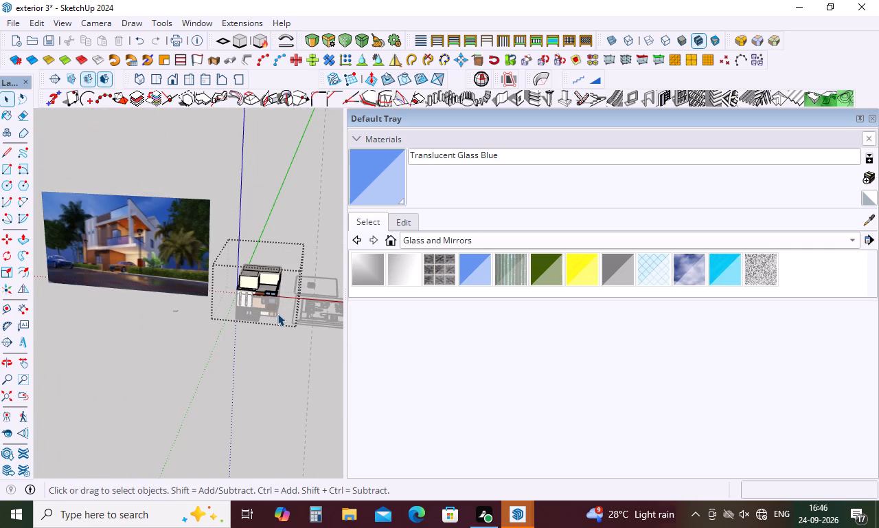
scroll(277, 313, up, 18)
Leave the upper-floor group and open the group containing the lower balcony slab for editing.
click(262, 366)
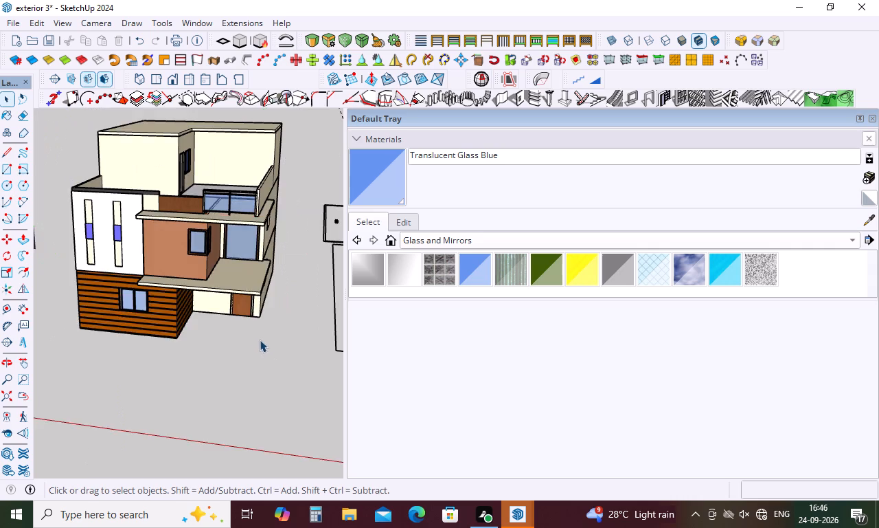
scroll(255, 307, up, 6)
double_click(251, 287)
scroll(253, 290, up, 5)
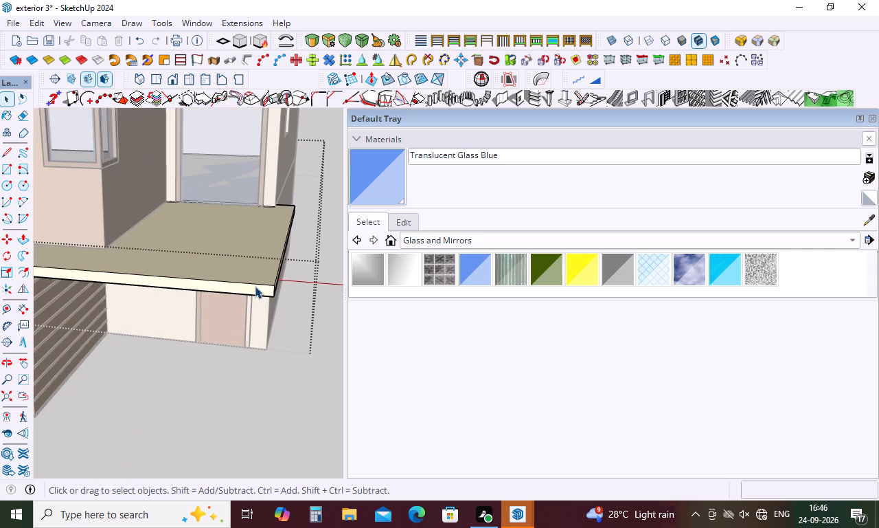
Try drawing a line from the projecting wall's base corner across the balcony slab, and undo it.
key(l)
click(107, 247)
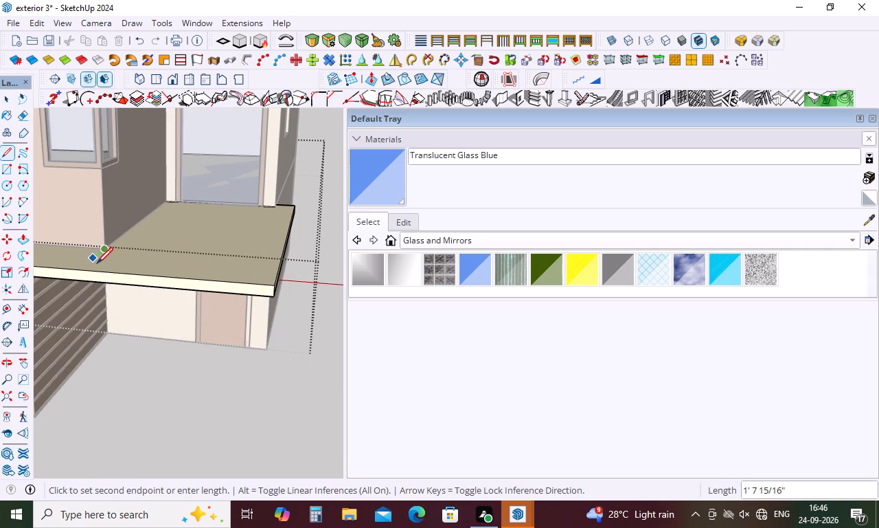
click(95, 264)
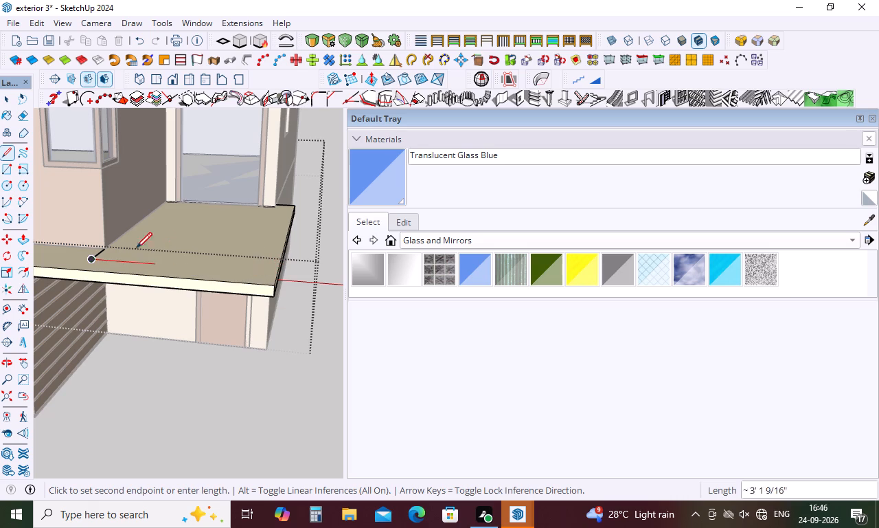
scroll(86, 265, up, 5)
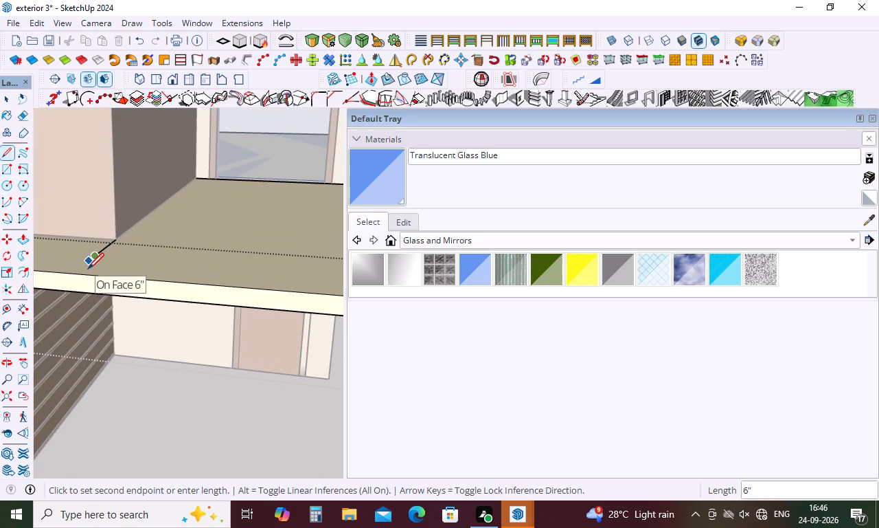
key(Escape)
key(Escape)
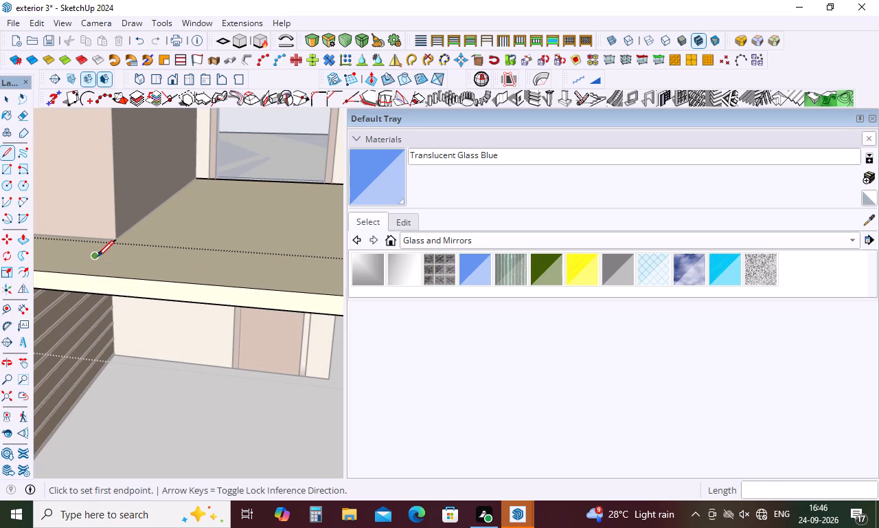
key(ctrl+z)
Draw connected lines from the wall corner to the balcony slab's front edge, about 8' 4 3/8" along it, up the outer side and to the back wall.
click(115, 241)
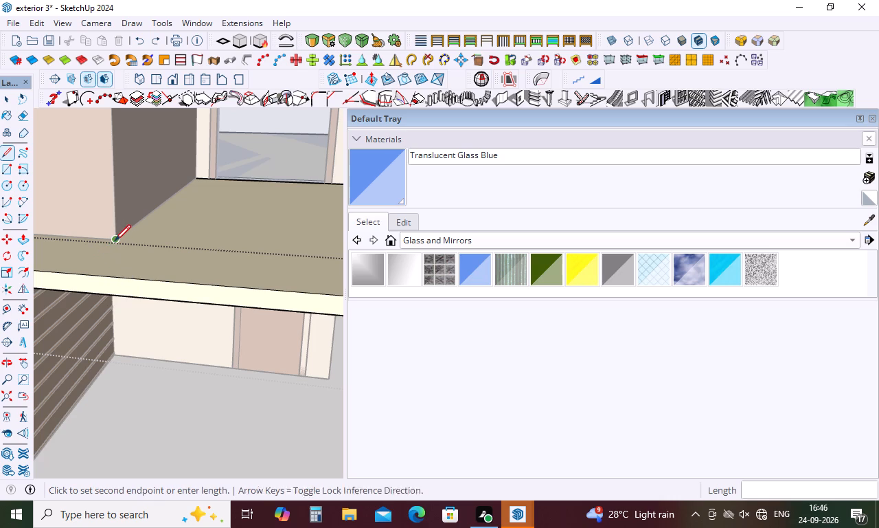
click(86, 272)
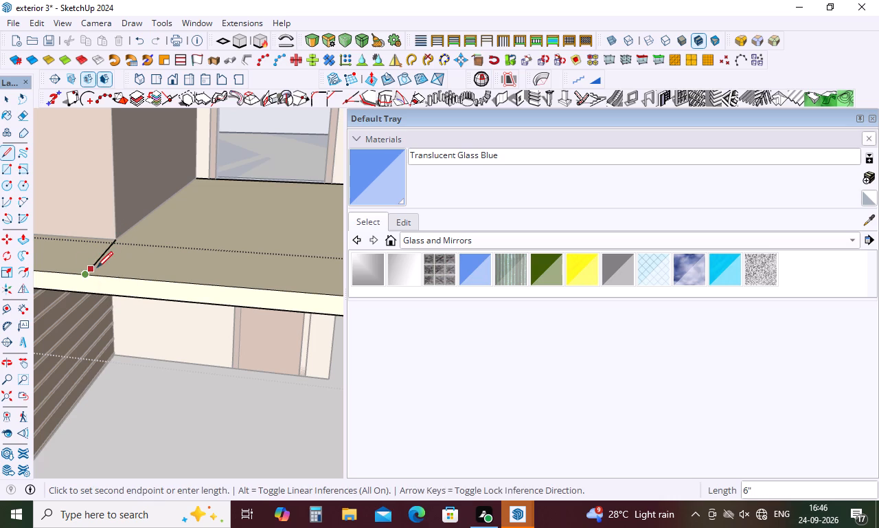
scroll(98, 267, down, 6)
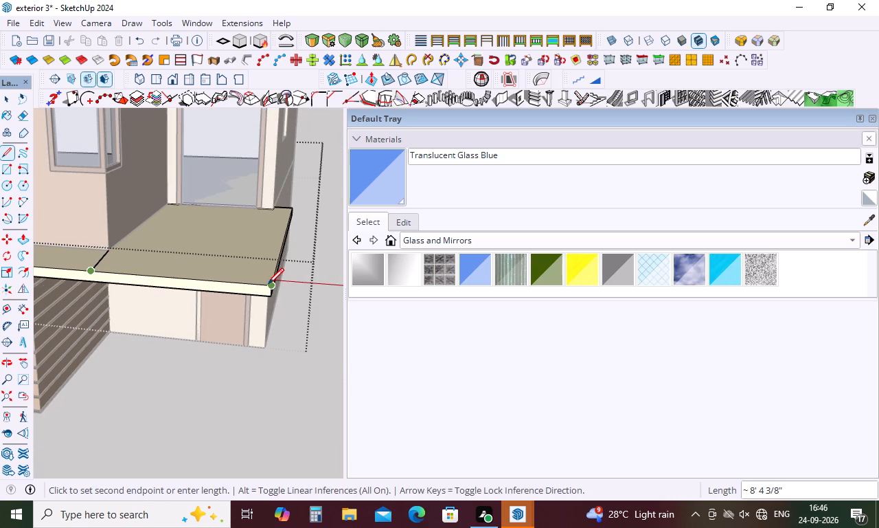
click(269, 285)
click(292, 206)
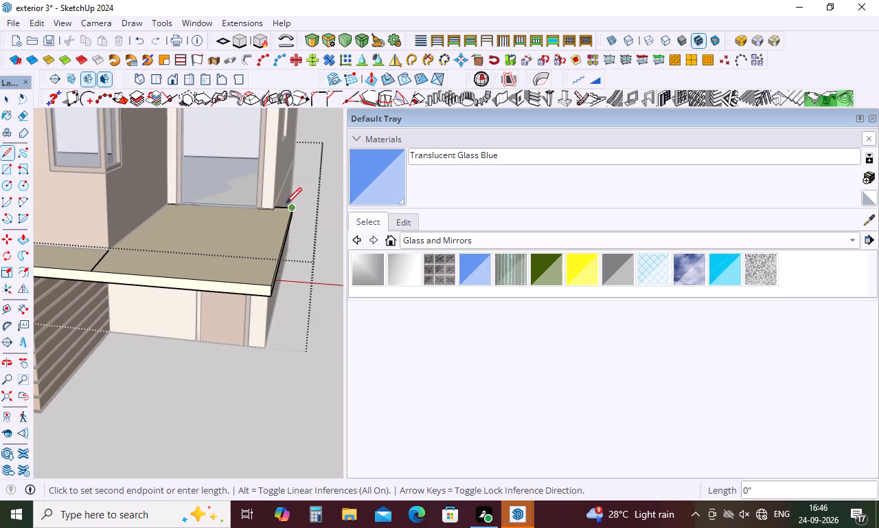
click(277, 207)
Replace the short diagonal line at the slab's back outer corner with a 1' 3" line along the back edge.
scroll(286, 208, up, 3)
middle_drag(286, 202, 282, 227)
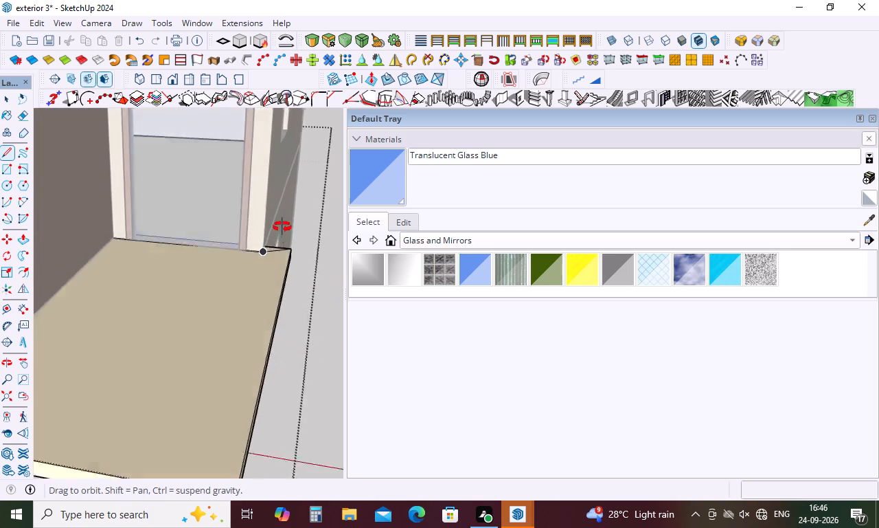
middle_drag(282, 227, 278, 254)
key(space)
scroll(260, 318, up, 4)
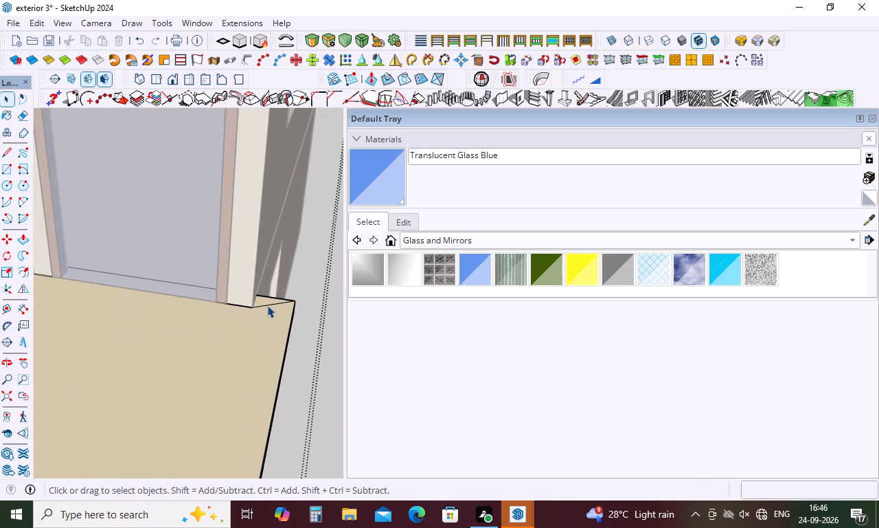
click(271, 302)
key(Delete)
key(l)
click(295, 302)
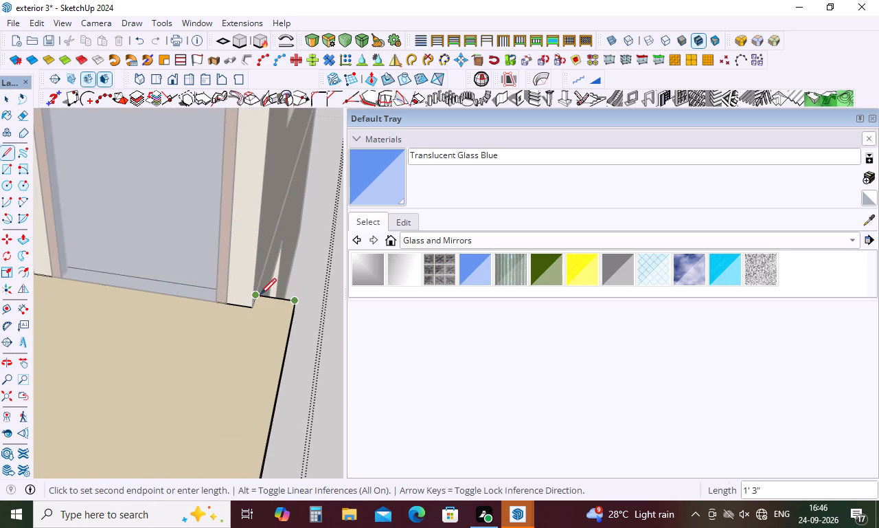
click(260, 294)
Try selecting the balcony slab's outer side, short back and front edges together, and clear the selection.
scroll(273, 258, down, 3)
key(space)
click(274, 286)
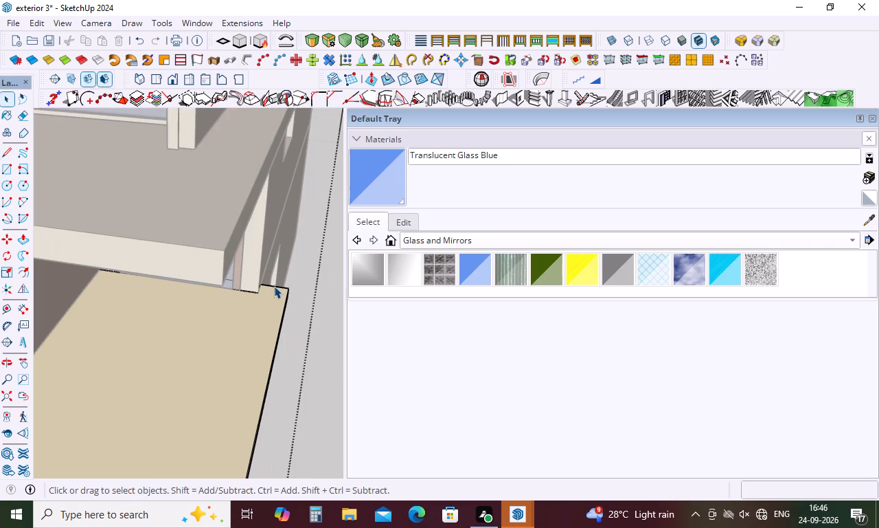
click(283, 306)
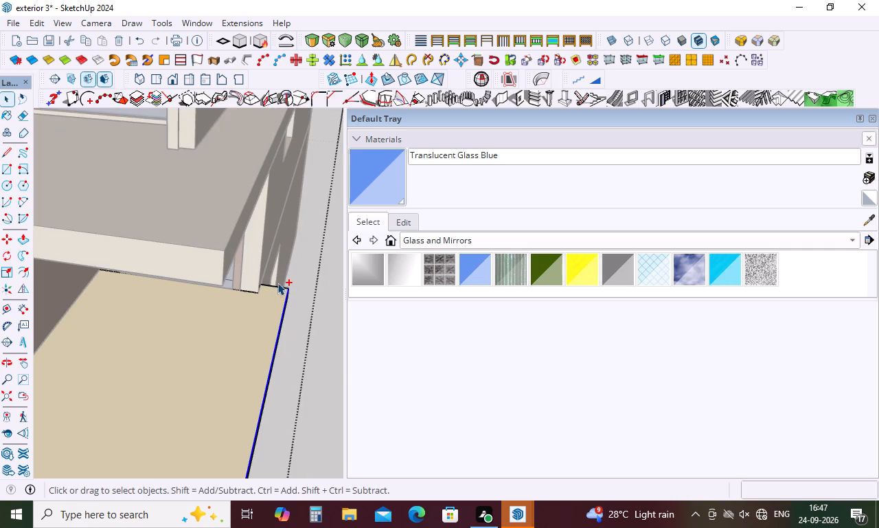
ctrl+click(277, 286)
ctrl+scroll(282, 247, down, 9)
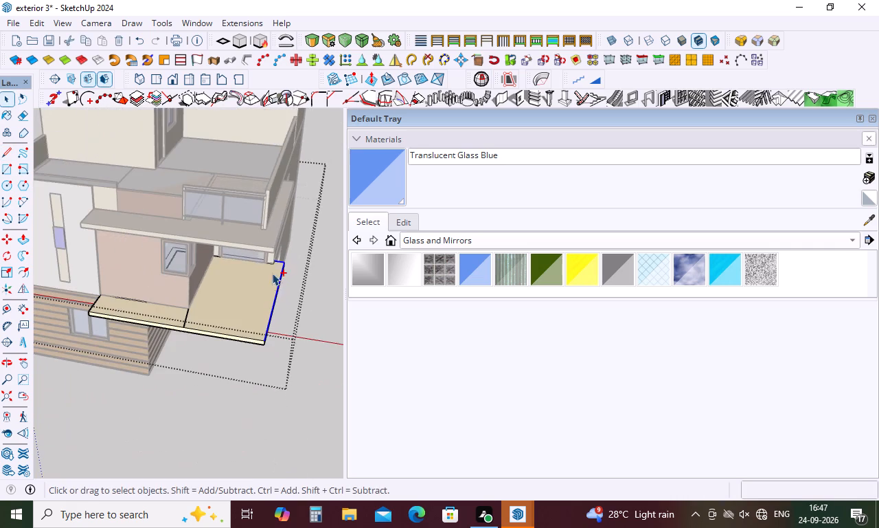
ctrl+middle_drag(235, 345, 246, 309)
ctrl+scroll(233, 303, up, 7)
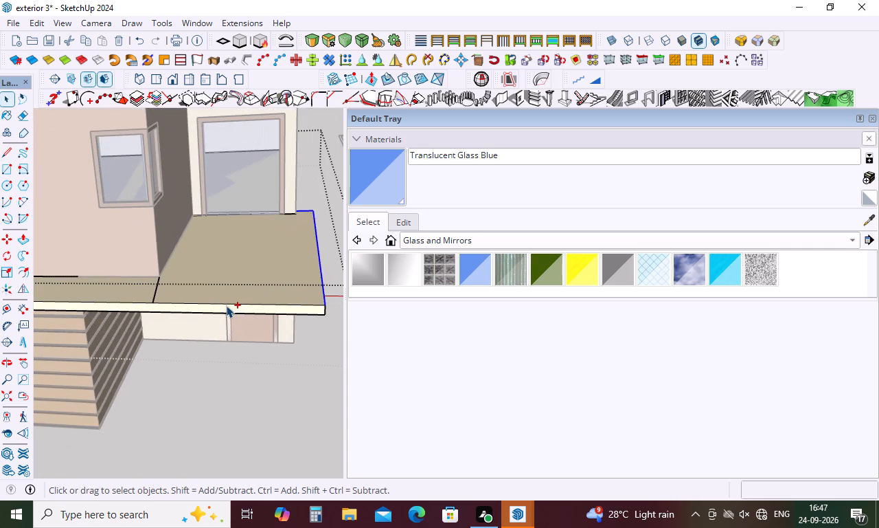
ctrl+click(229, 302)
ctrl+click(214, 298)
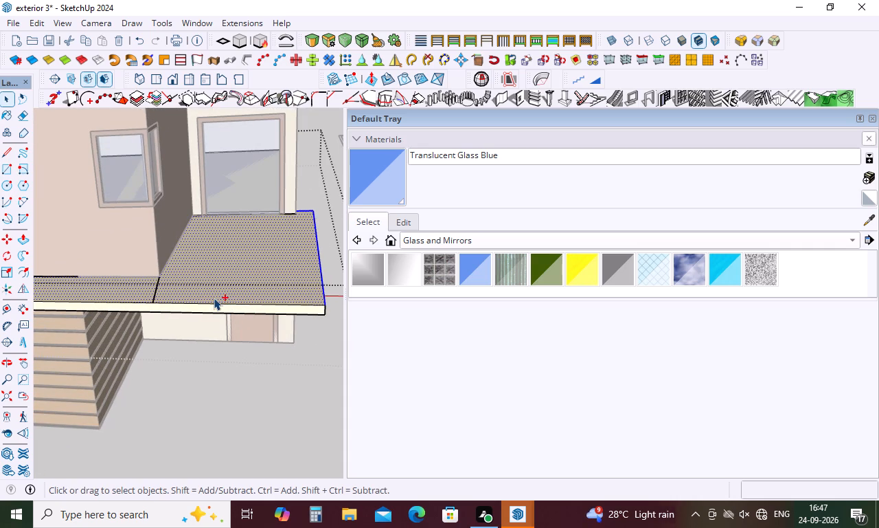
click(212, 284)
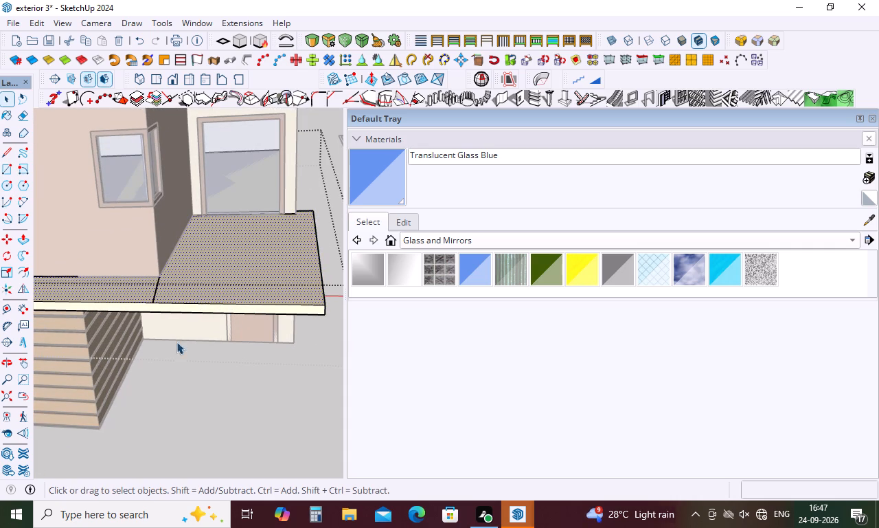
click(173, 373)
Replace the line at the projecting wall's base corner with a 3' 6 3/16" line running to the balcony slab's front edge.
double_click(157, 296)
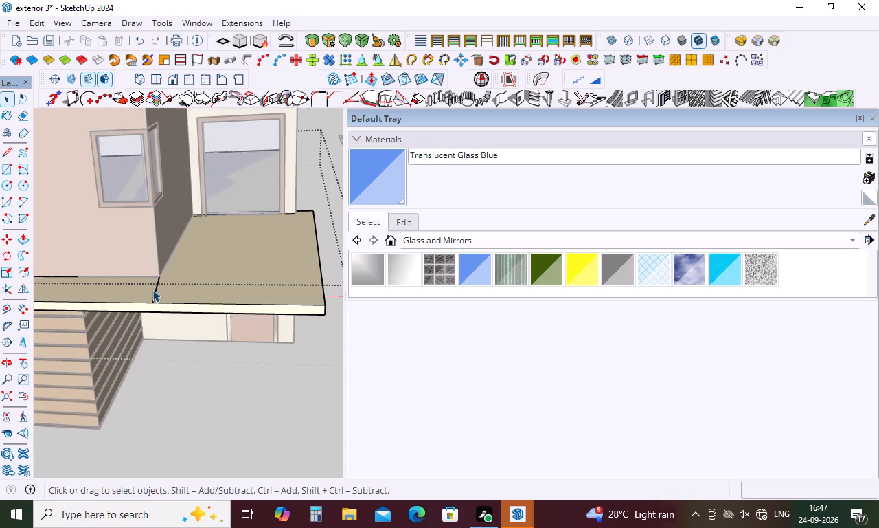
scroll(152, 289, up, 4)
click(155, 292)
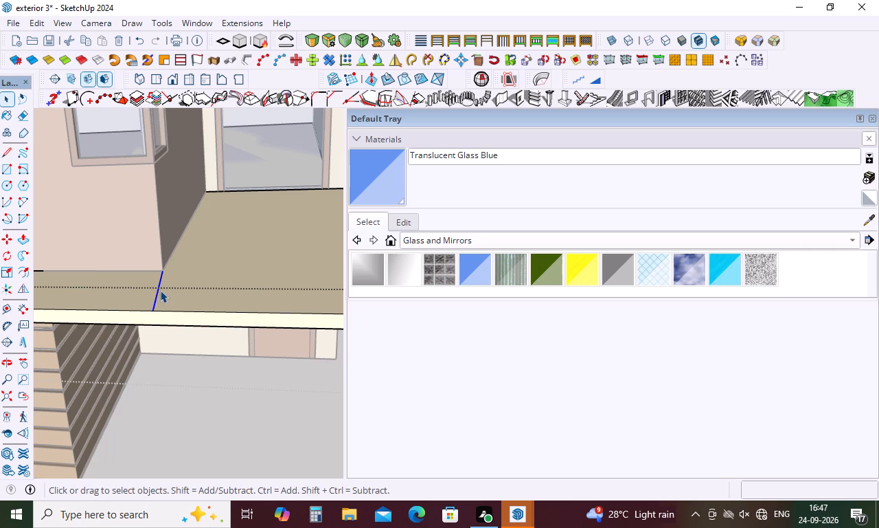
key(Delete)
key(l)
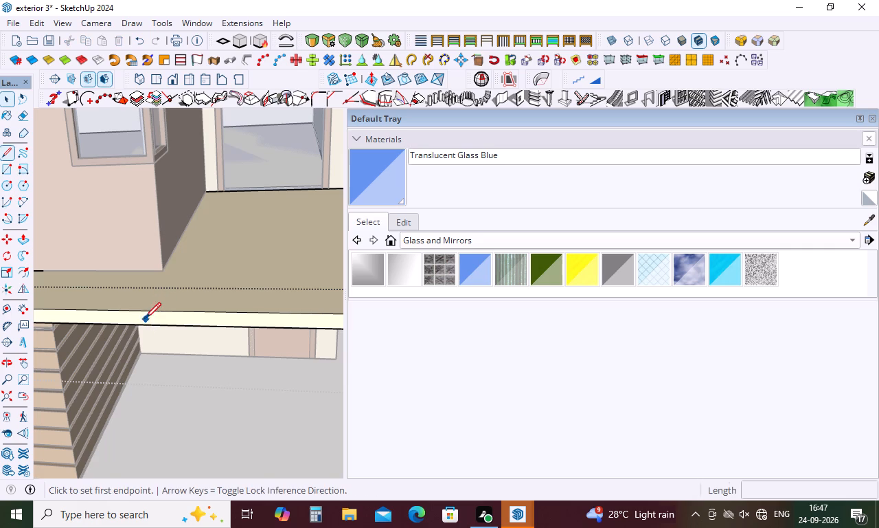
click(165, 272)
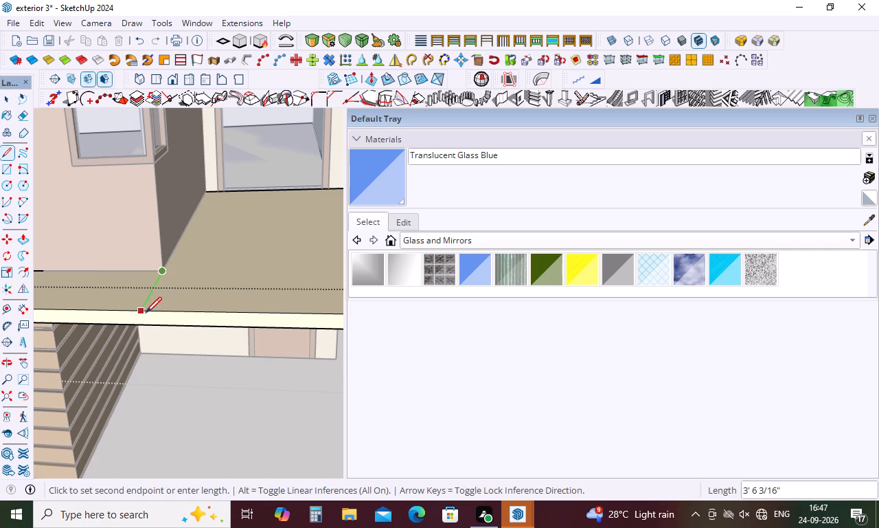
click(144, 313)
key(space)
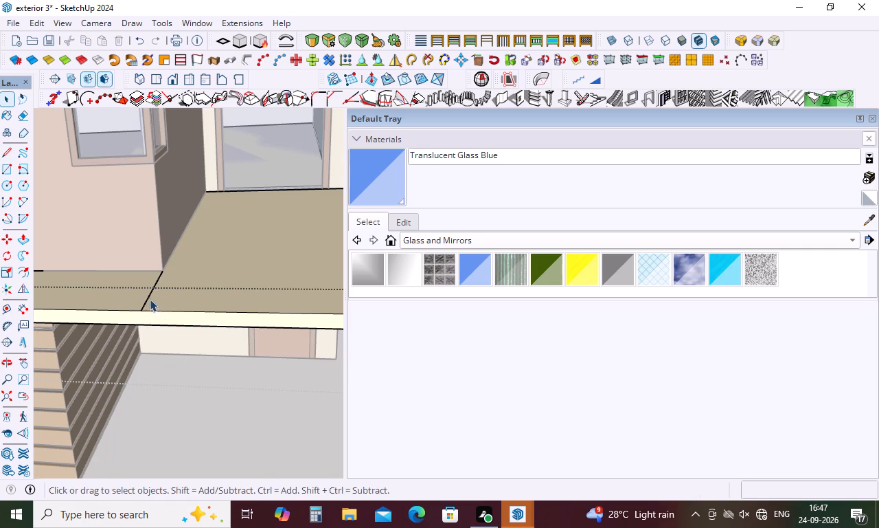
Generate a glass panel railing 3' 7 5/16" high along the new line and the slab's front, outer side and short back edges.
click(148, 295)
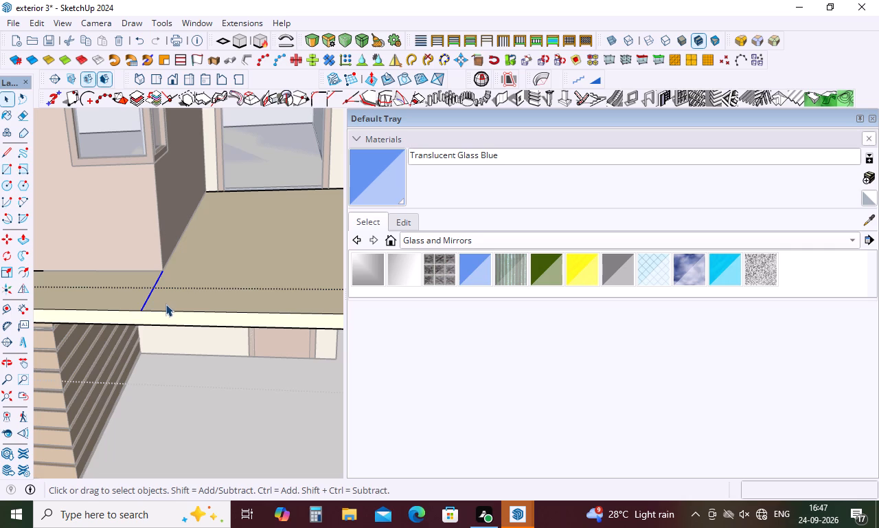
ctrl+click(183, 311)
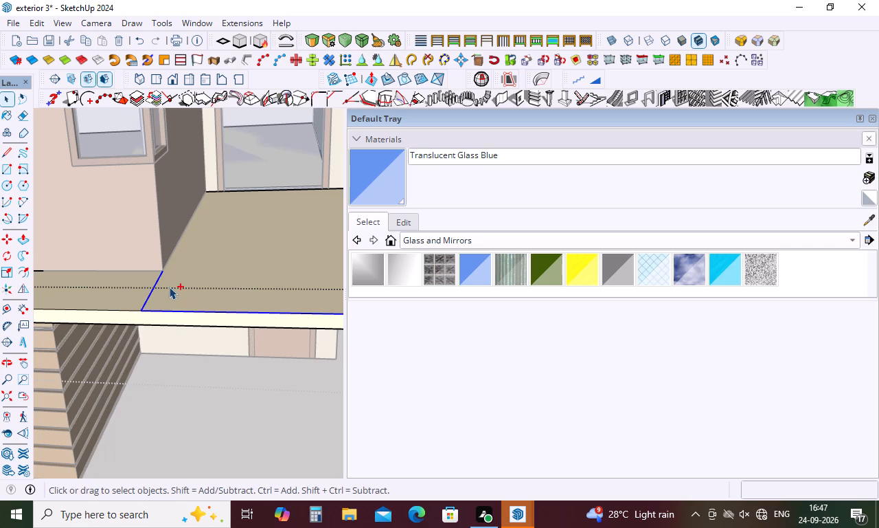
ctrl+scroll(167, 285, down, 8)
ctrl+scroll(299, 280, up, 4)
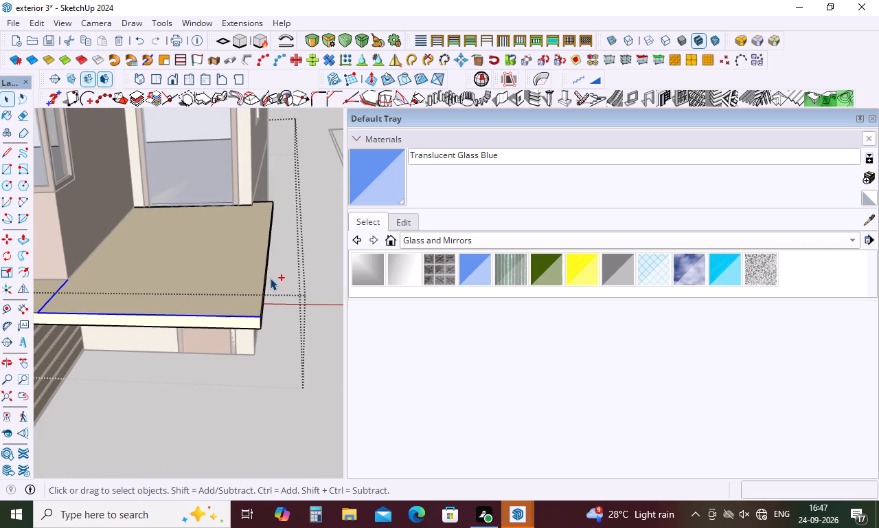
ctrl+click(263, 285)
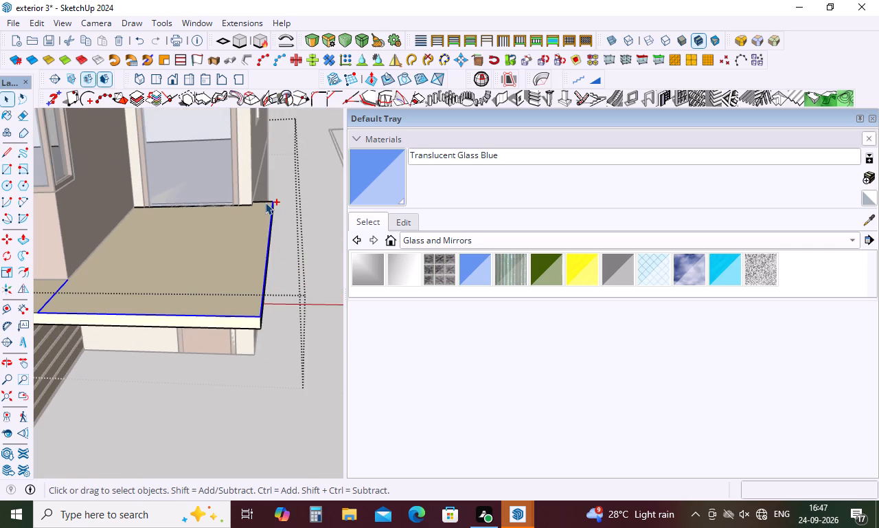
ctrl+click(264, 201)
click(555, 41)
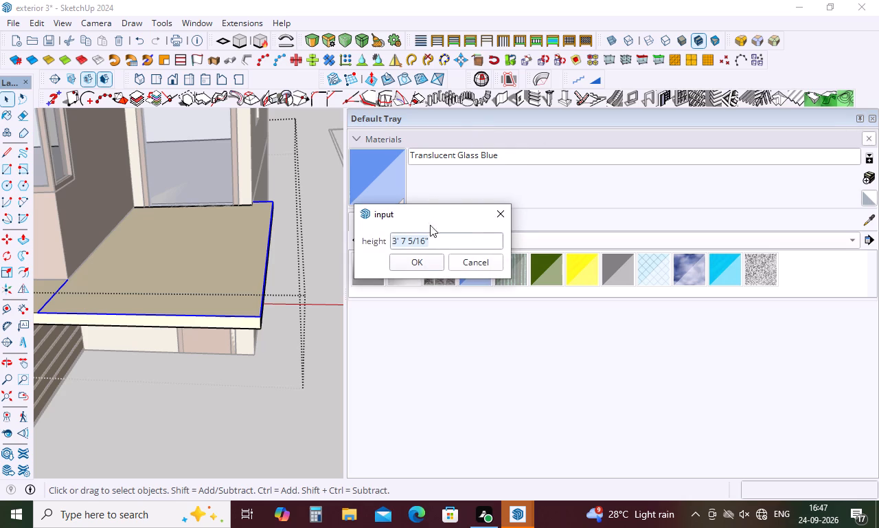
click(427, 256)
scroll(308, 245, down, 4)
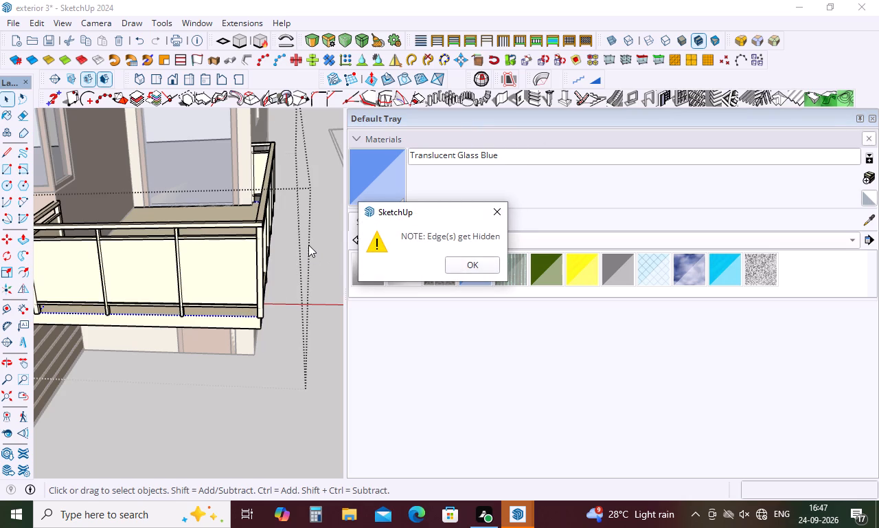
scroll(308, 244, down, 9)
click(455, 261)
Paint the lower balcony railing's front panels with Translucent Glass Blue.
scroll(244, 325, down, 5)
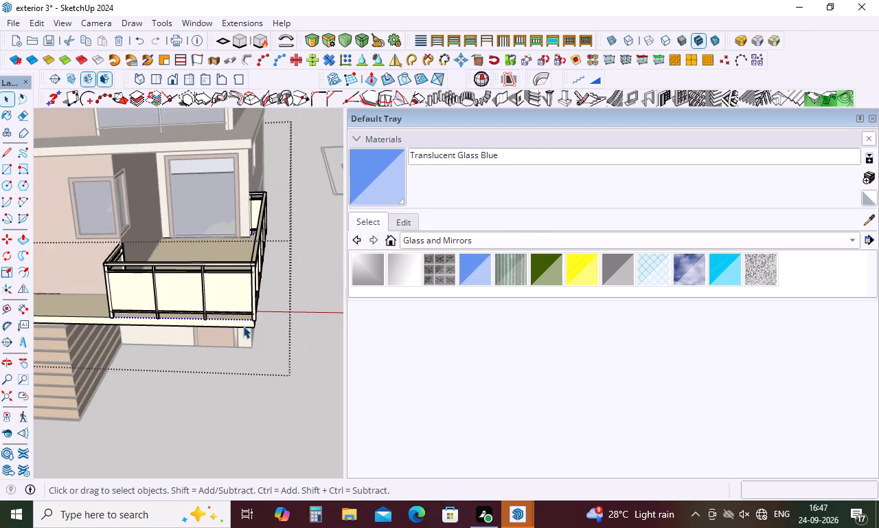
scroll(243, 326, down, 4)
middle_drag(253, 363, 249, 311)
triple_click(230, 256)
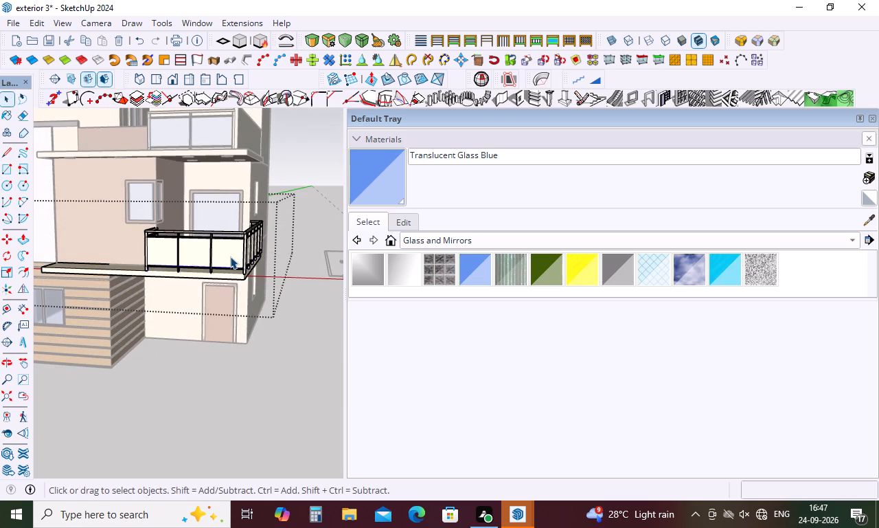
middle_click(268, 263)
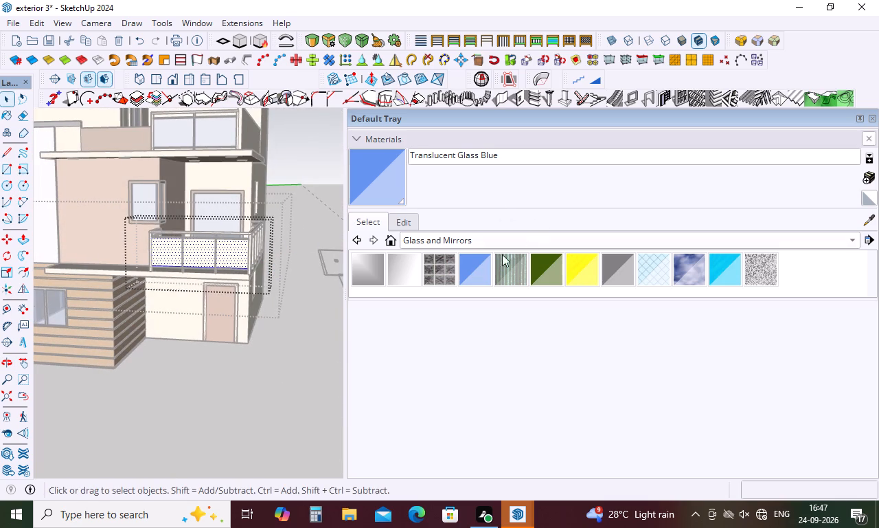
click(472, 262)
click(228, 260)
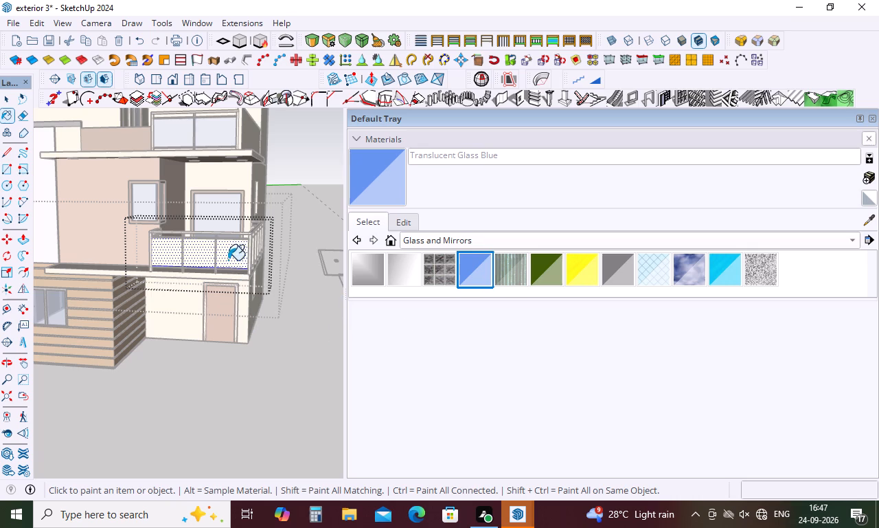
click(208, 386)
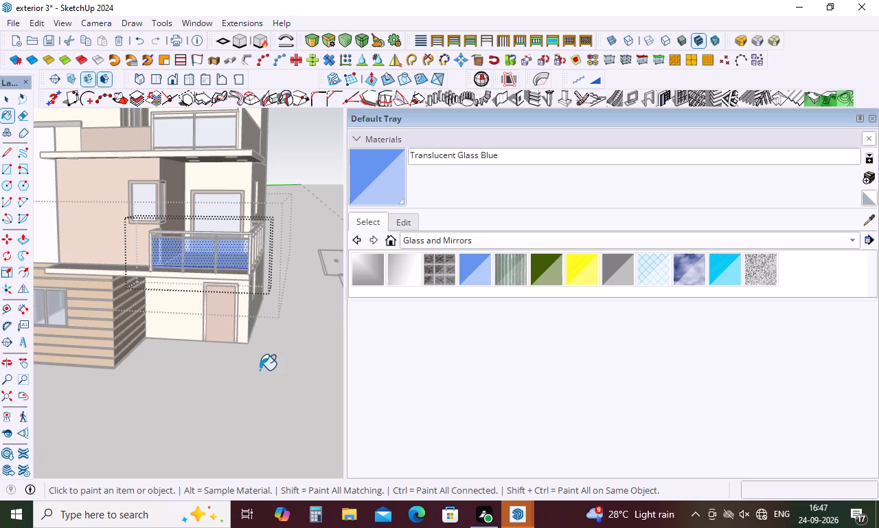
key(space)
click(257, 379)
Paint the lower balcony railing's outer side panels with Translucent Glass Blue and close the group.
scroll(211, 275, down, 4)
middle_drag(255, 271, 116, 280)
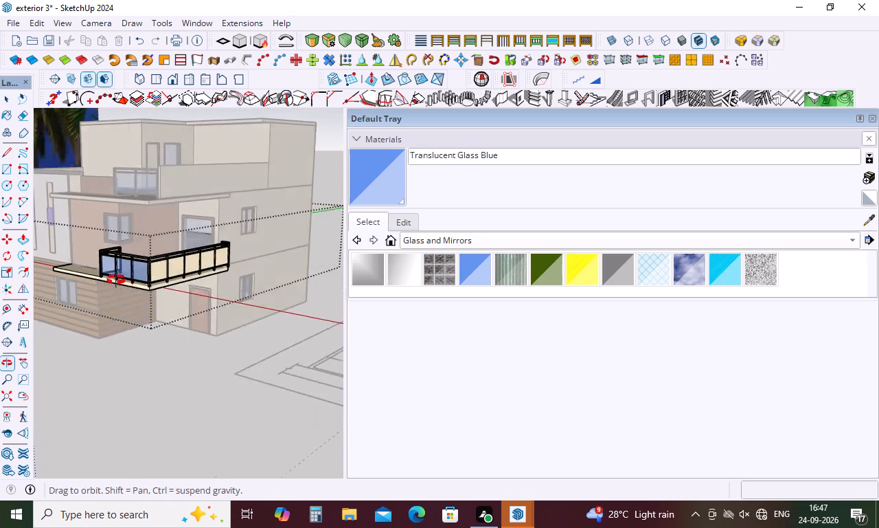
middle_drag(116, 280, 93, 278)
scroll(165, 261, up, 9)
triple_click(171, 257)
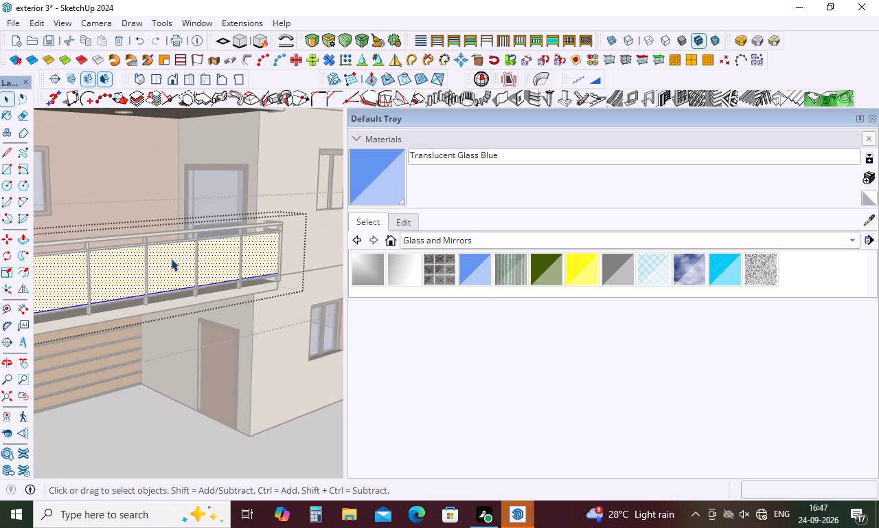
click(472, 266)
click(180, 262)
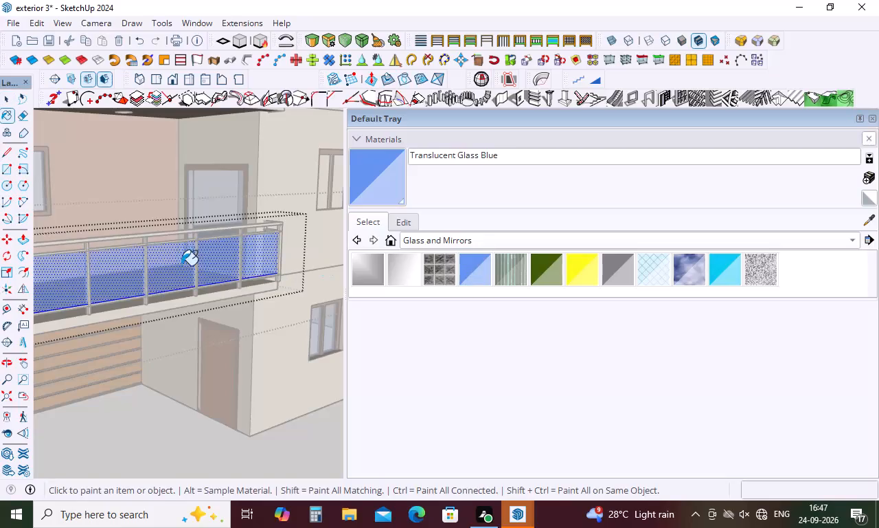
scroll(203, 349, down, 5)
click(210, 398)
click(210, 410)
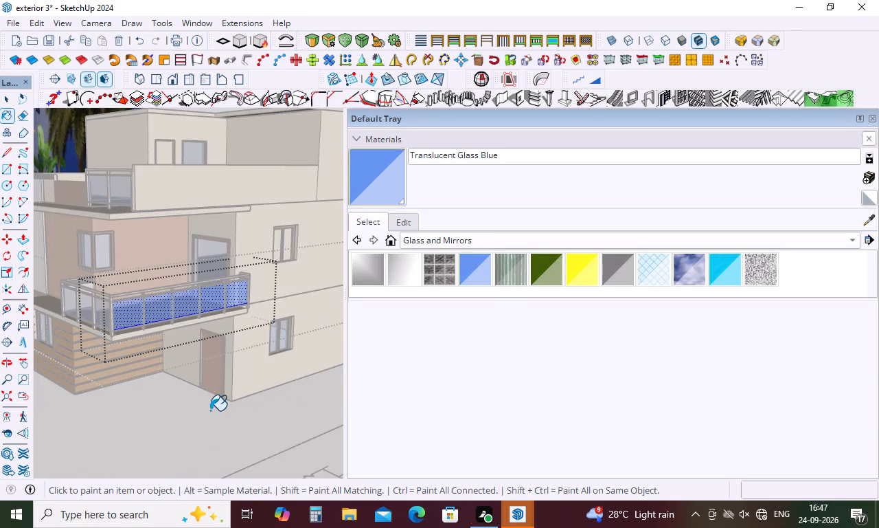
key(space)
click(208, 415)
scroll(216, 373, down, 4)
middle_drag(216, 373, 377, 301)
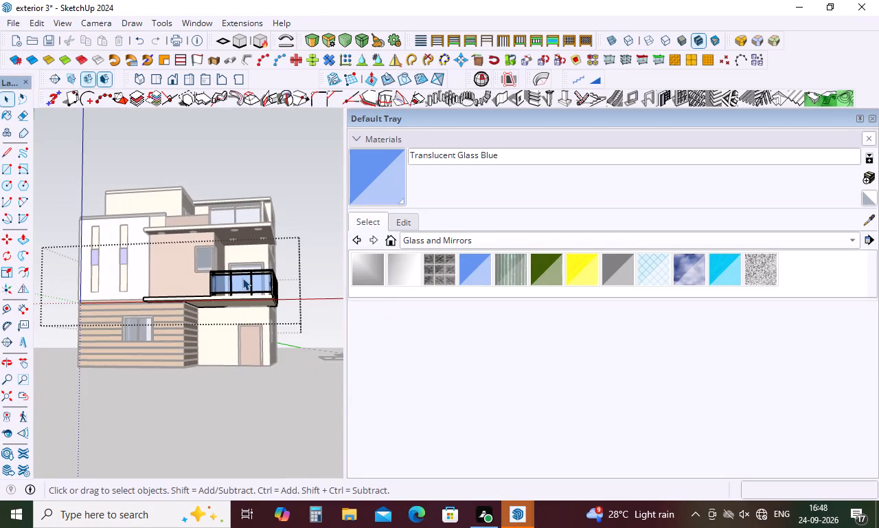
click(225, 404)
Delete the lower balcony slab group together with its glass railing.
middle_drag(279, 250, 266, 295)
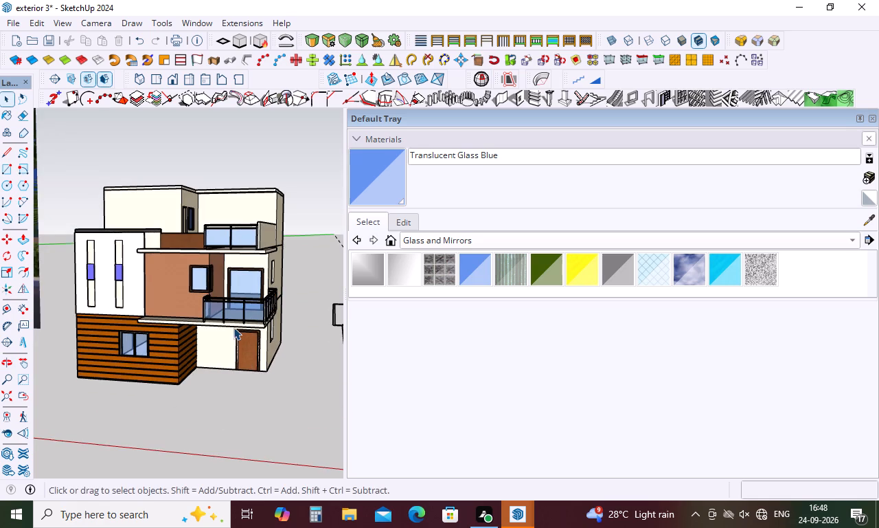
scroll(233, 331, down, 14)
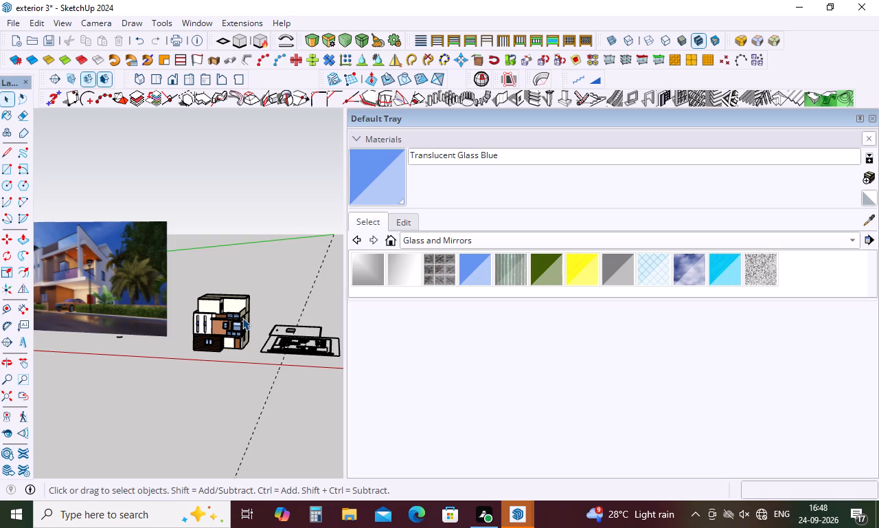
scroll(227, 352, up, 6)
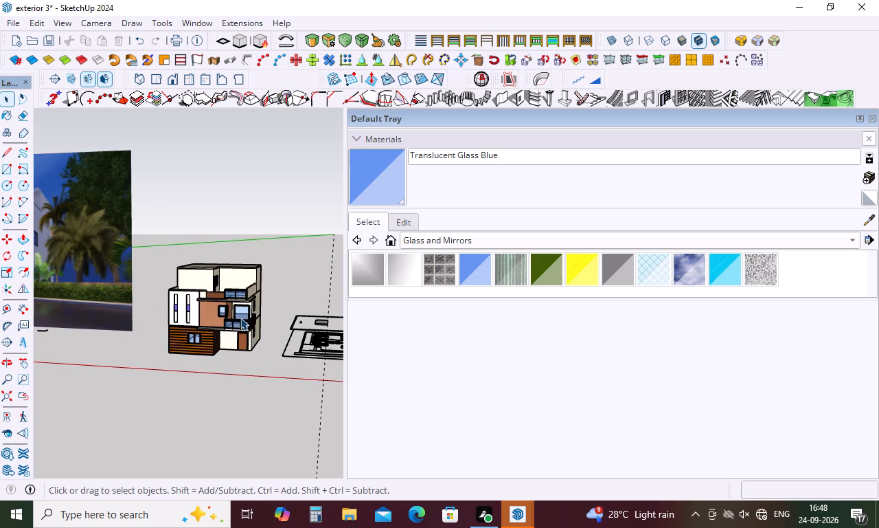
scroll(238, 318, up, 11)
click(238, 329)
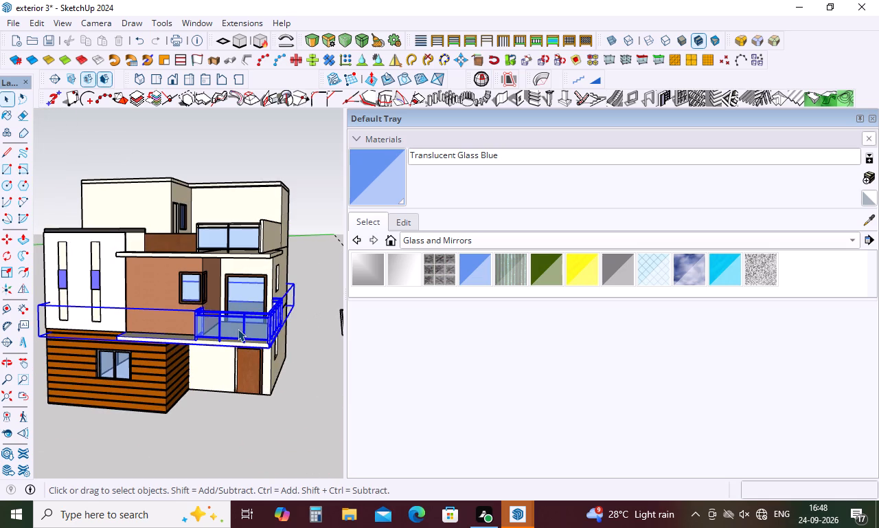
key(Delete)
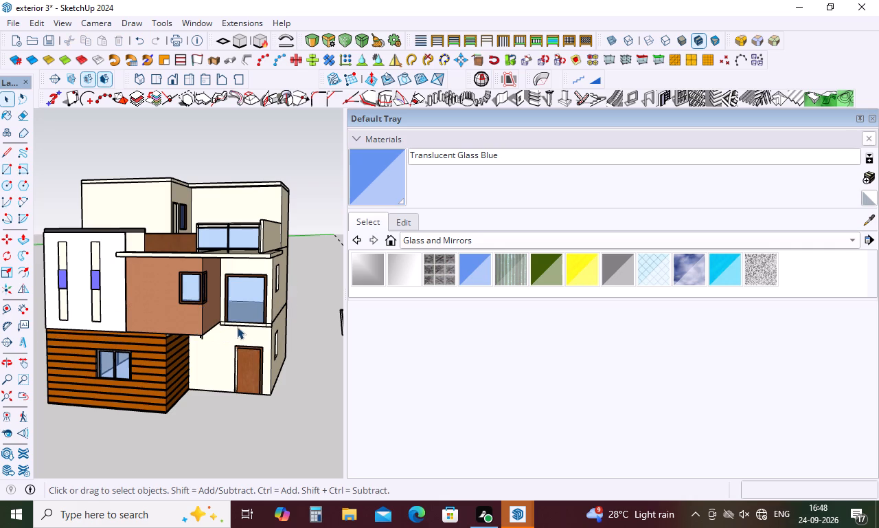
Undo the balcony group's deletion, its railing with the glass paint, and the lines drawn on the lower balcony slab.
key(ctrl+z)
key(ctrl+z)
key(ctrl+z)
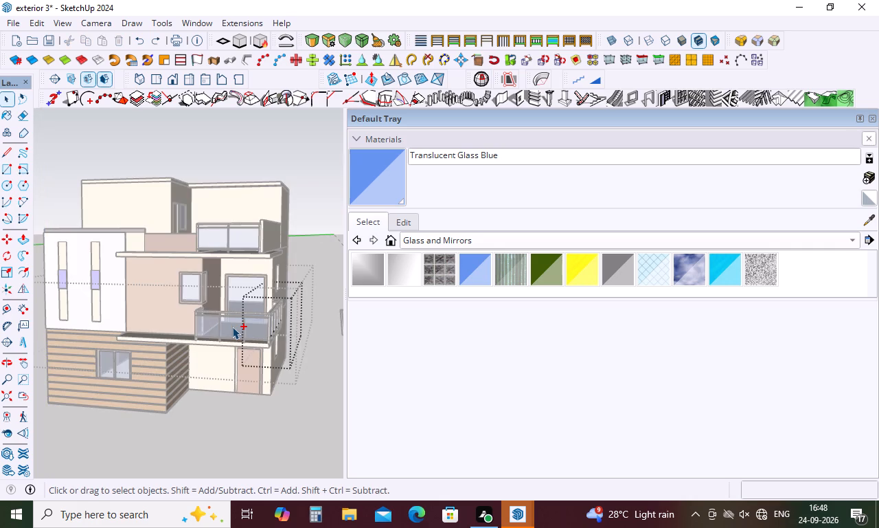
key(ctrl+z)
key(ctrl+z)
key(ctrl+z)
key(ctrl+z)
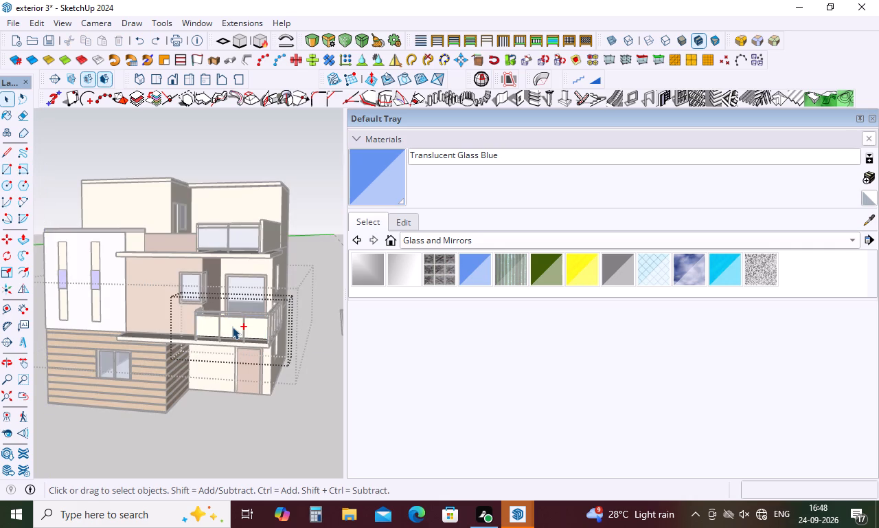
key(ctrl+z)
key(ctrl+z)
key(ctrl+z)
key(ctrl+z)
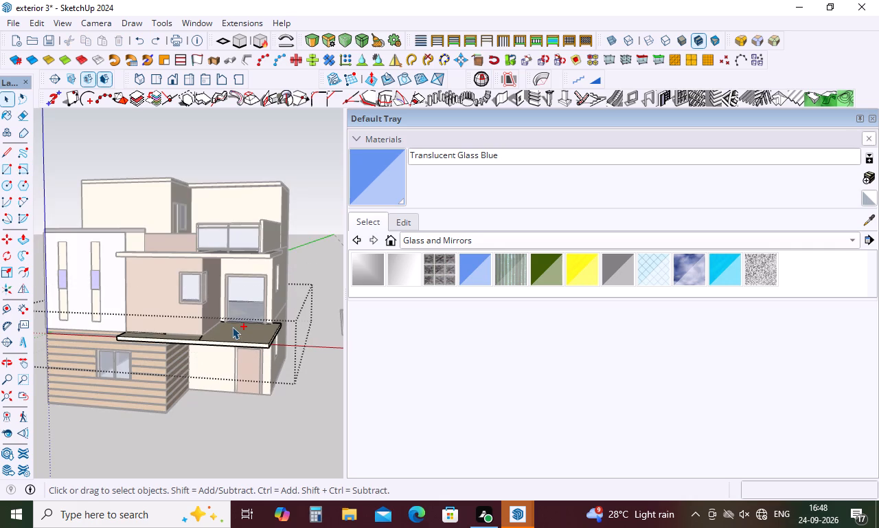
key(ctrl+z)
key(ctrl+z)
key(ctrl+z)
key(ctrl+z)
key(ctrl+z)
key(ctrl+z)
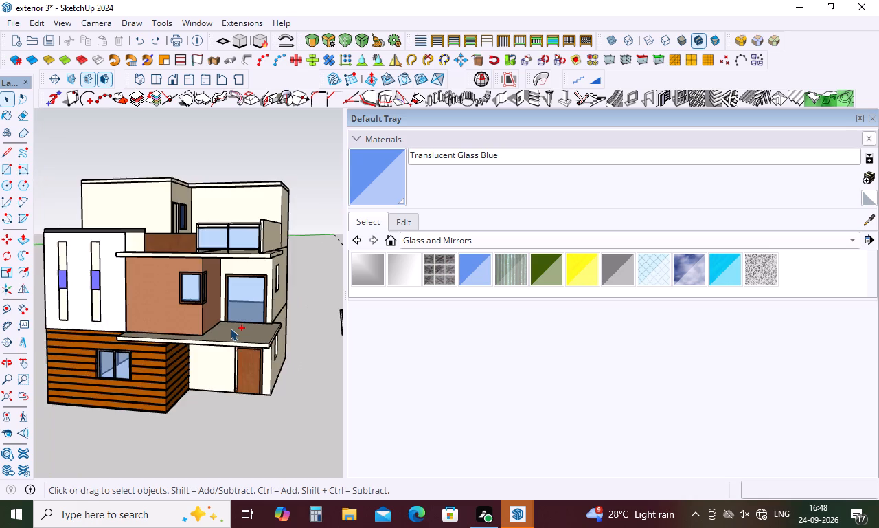
Undo the glass paint on the upper terrace railing and the railing itself.
key(ctrl+z)
key(ctrl+z)
key(ctrl+z)
key(ctrl+z)
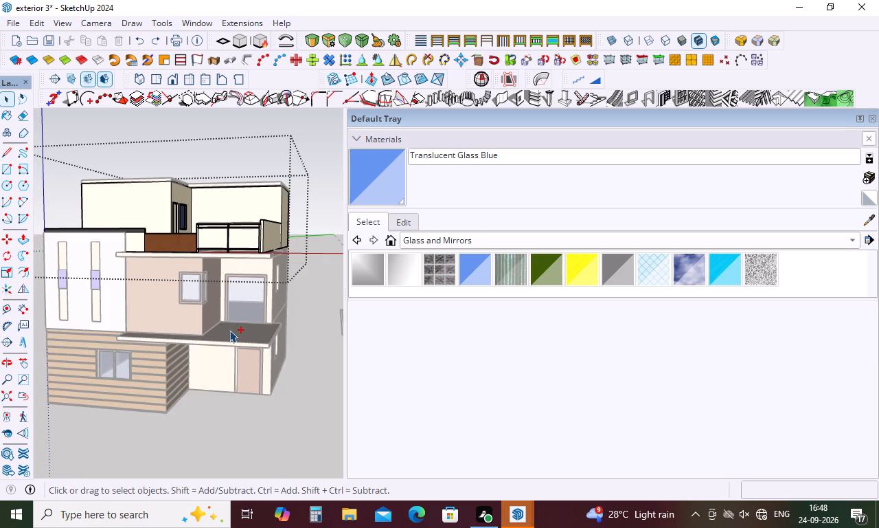
key(ctrl+z)
scroll(245, 288, down, 1)
middle_drag(245, 288, 245, 392)
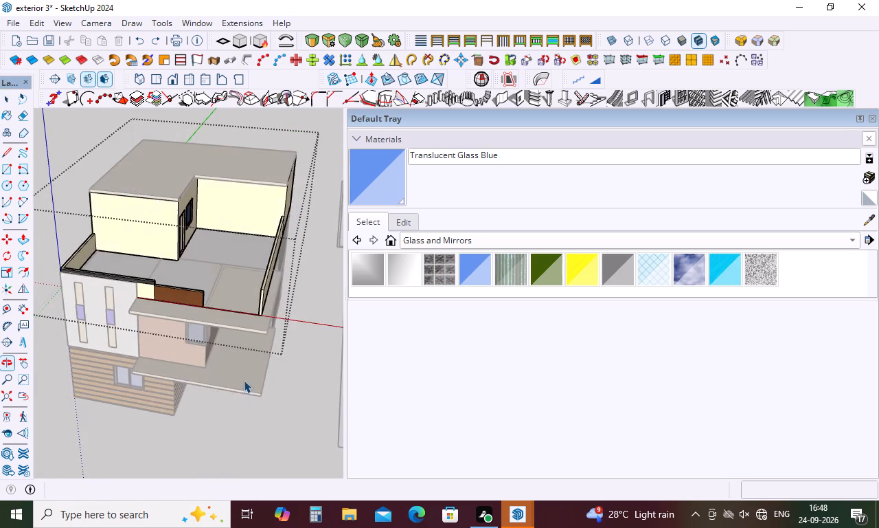
Delete the leftover floor edge between the wooden parapet and the side wall on the upper terrace.
scroll(231, 316, up, 10)
click(240, 313)
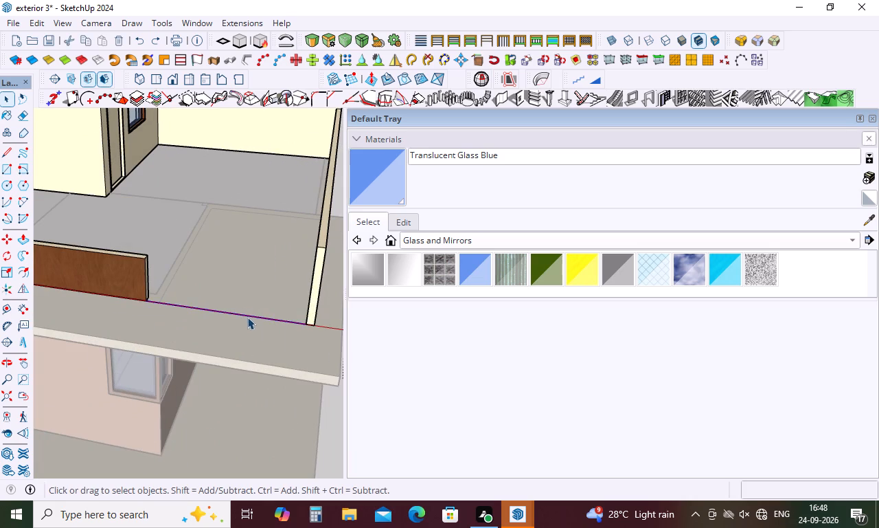
key(Delete)
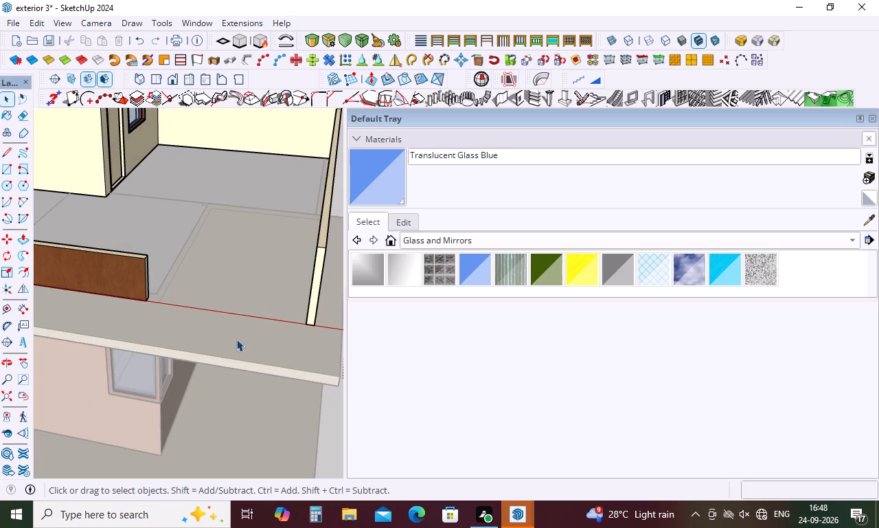
Create a 36" high Type C MajRail railing, about 7' 9" long, between the upper terrace's wooden parapet and side wall, and close the group.
scroll(216, 259, down, 5)
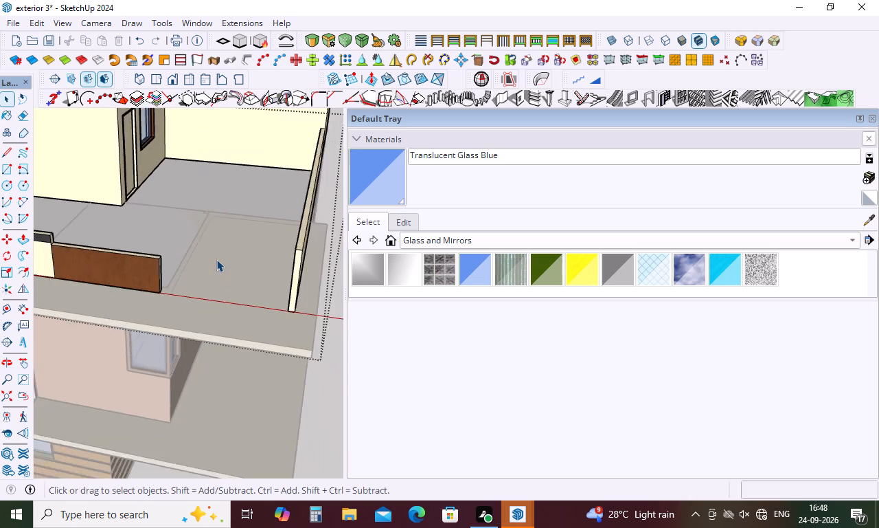
scroll(216, 259, down, 4)
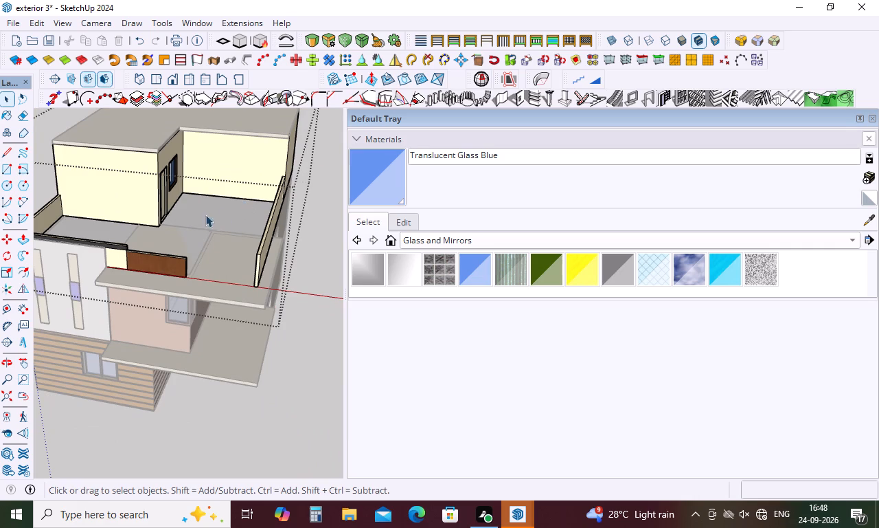
click(242, 23)
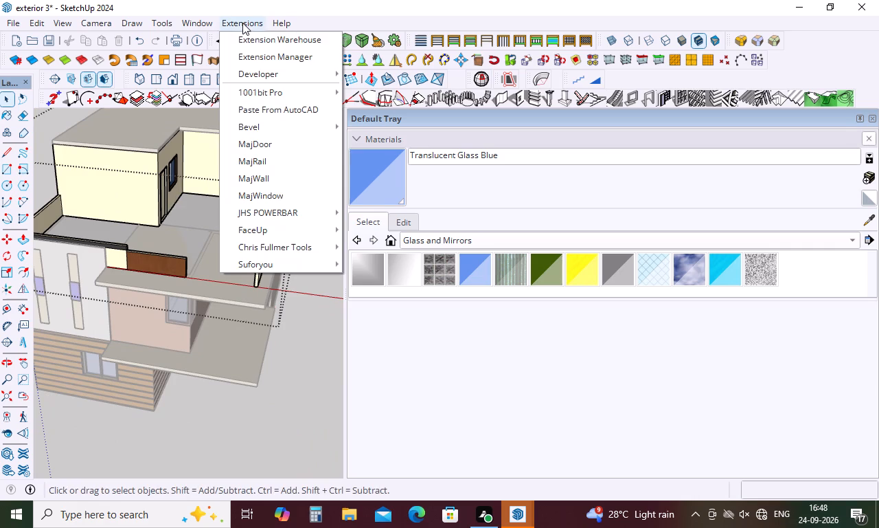
click(273, 163)
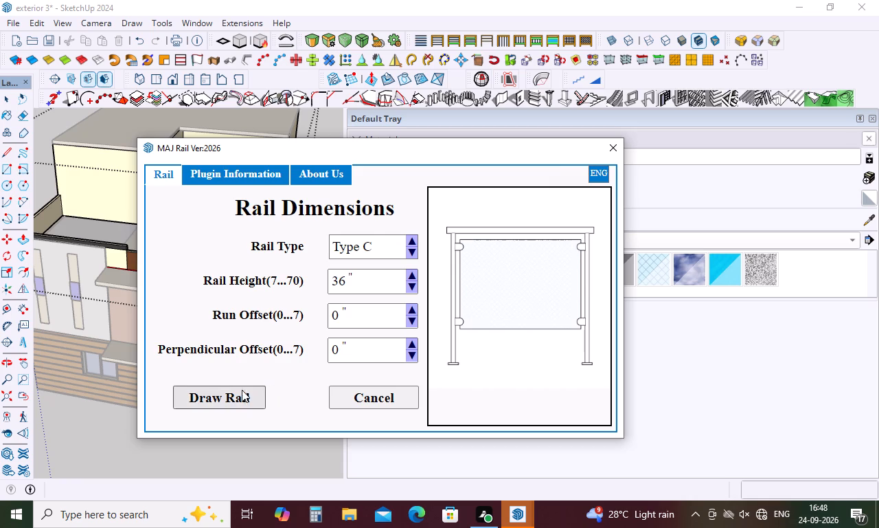
click(240, 392)
scroll(209, 289, up, 10)
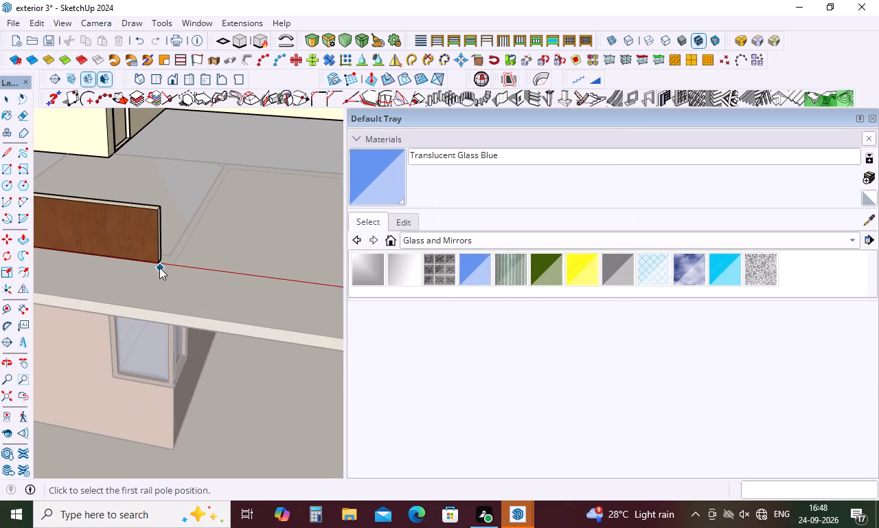
scroll(158, 266, up, 4)
click(158, 260)
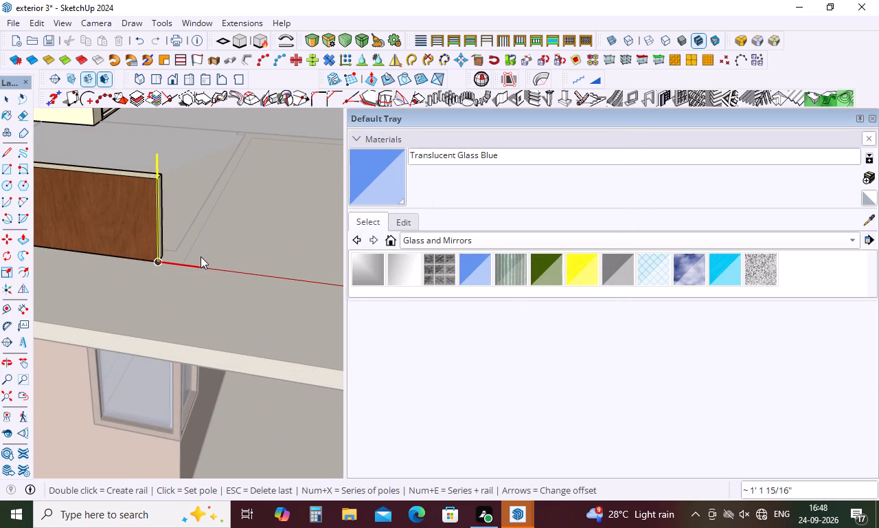
scroll(201, 256, down, 12)
scroll(274, 263, up, 5)
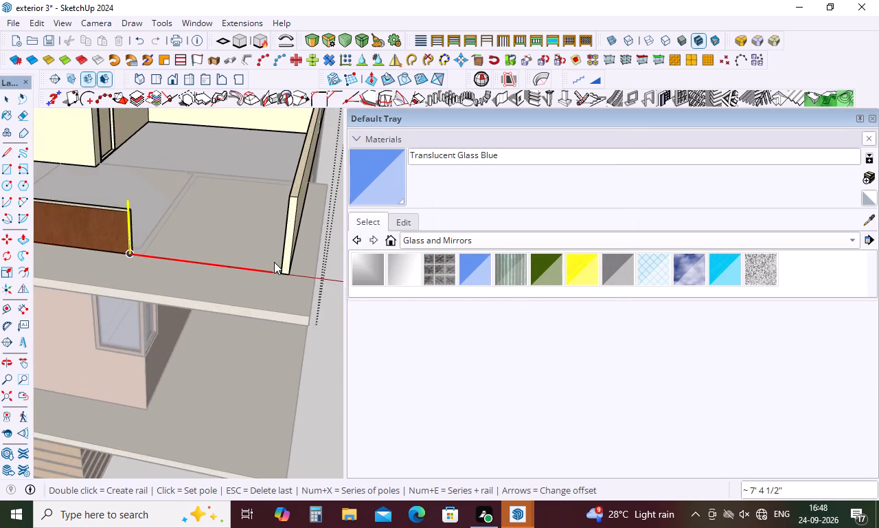
scroll(278, 276, up, 4)
click(282, 269)
click(282, 269)
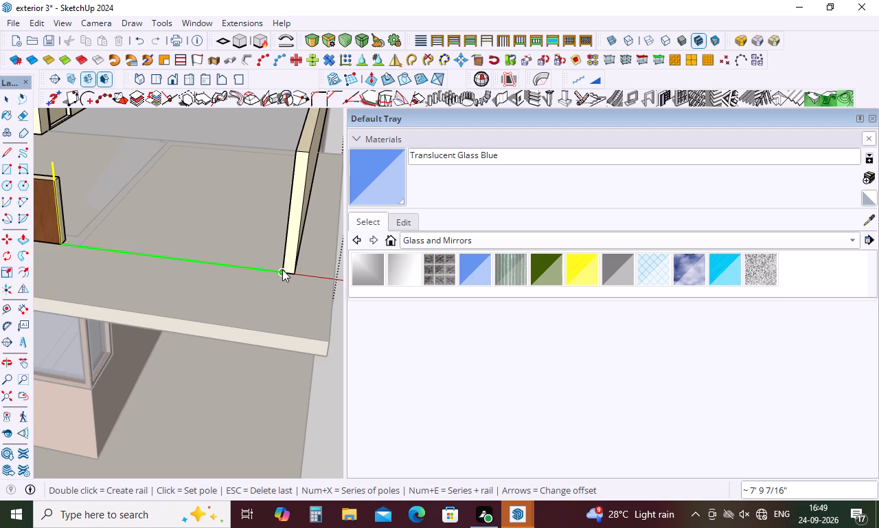
key(Return)
key(Return)
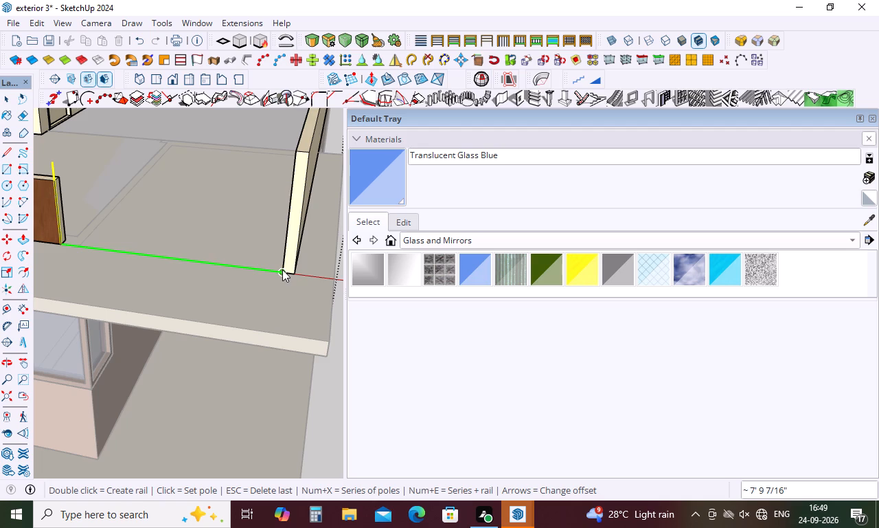
key(Return)
double_click(282, 269)
scroll(263, 235, down, 4)
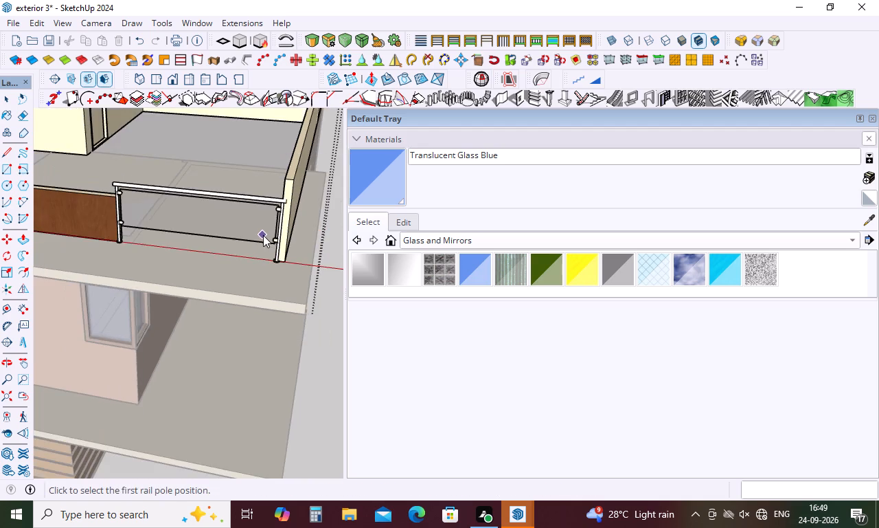
middle_drag(263, 235, 263, 164)
scroll(238, 226, down, 5)
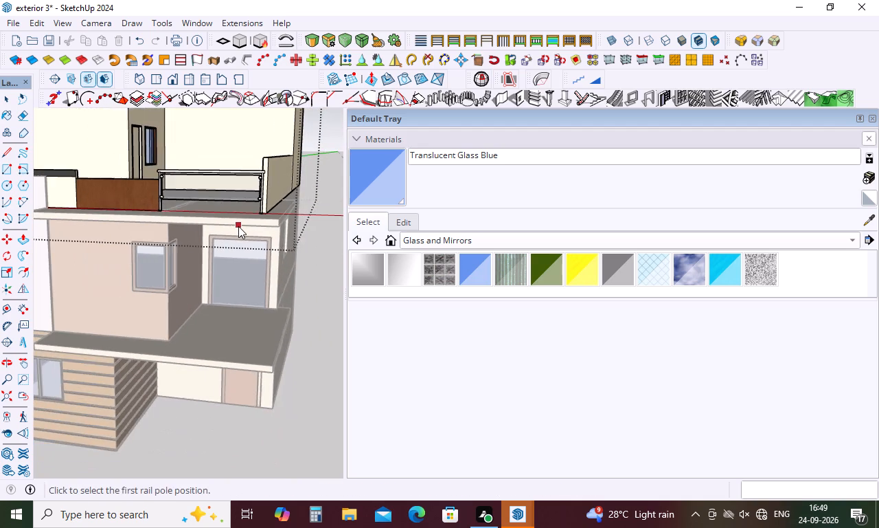
scroll(238, 226, down, 4)
click(286, 362)
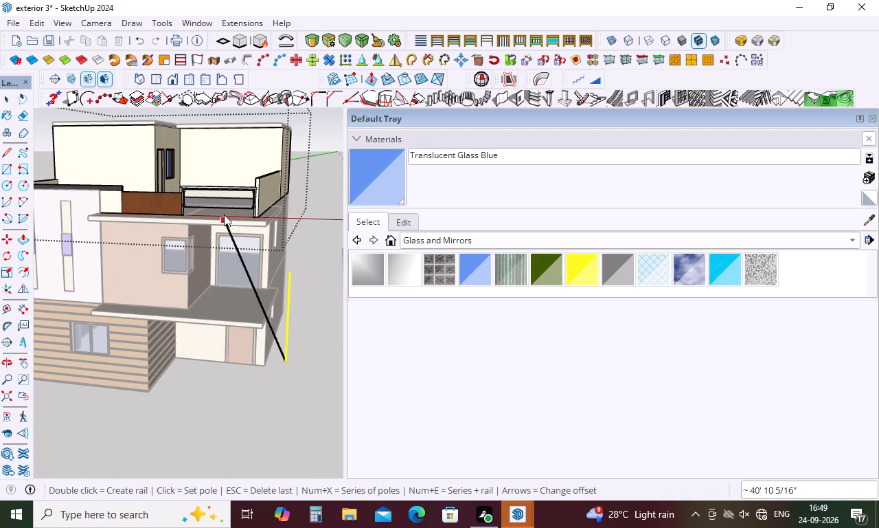
key(Escape)
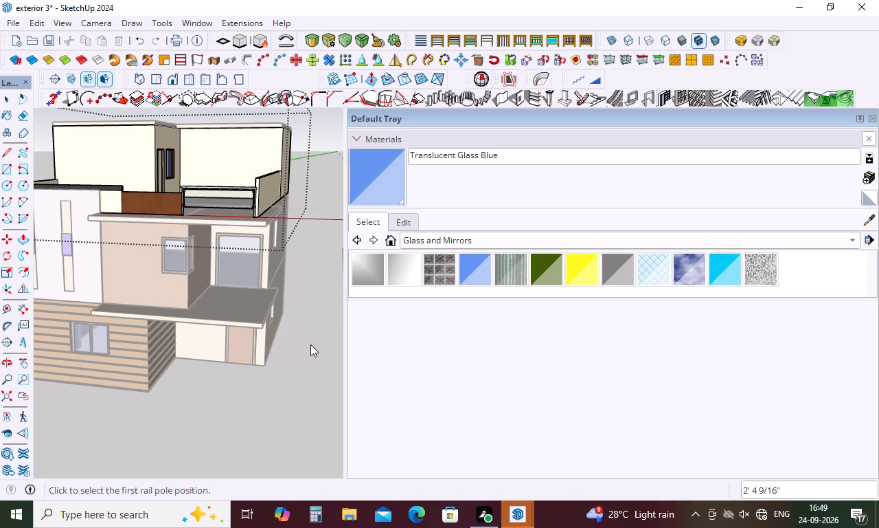
key(space)
key(Escape)
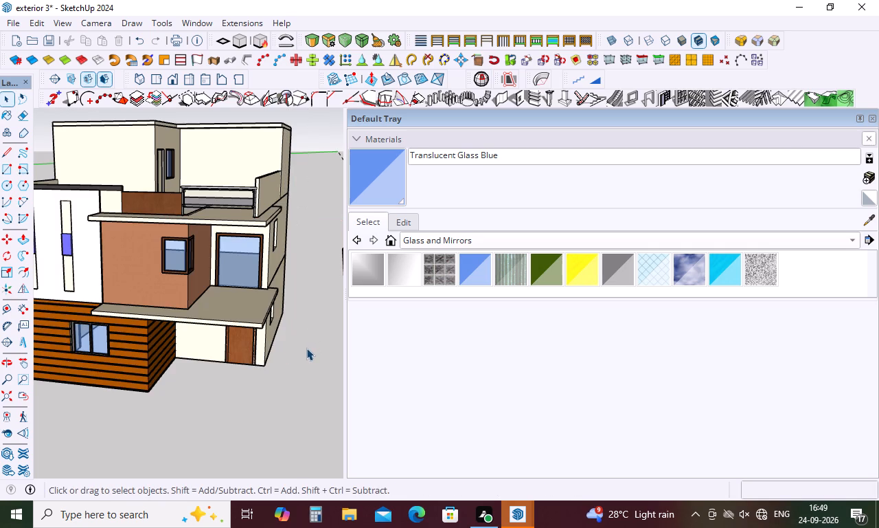
click(306, 348)
Paint the upper terrace railing with Translucent Glass Blue and close the railing and floor groups.
scroll(223, 191, up, 4)
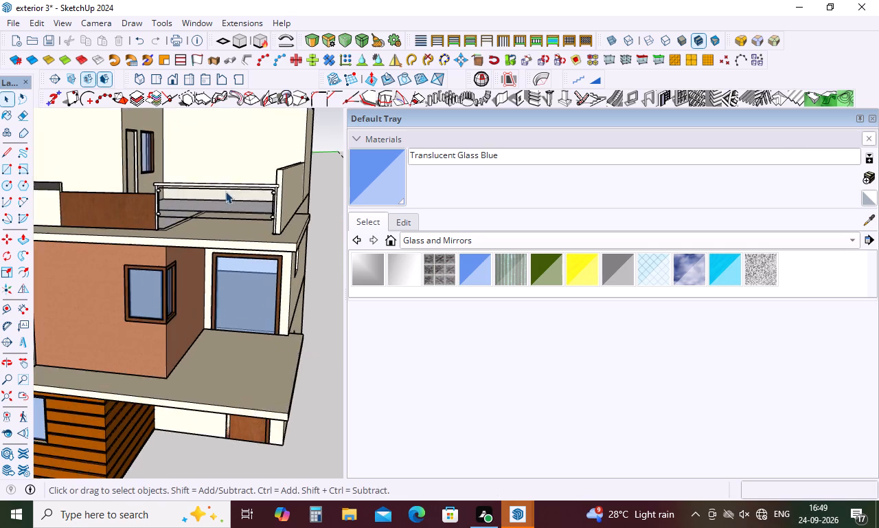
scroll(225, 191, up, 5)
triple_click(231, 204)
click(231, 205)
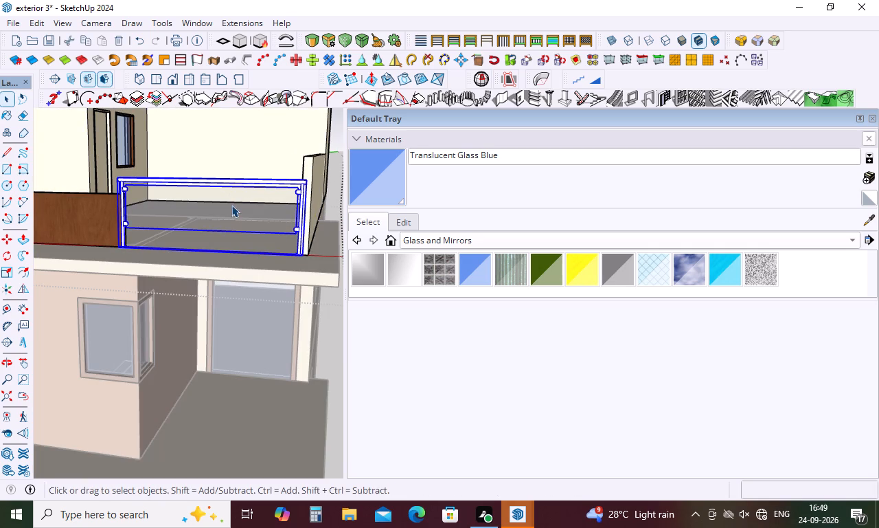
double_click(231, 205)
click(482, 265)
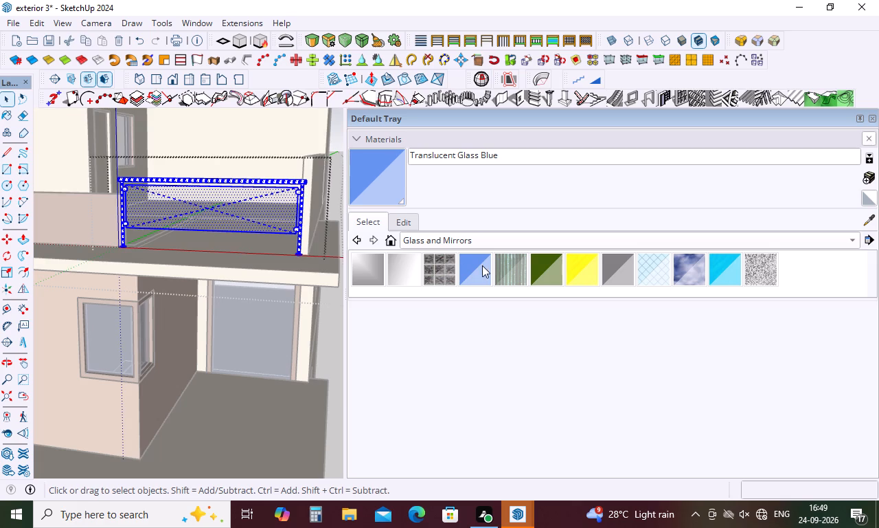
click(249, 212)
scroll(228, 193, down, 7)
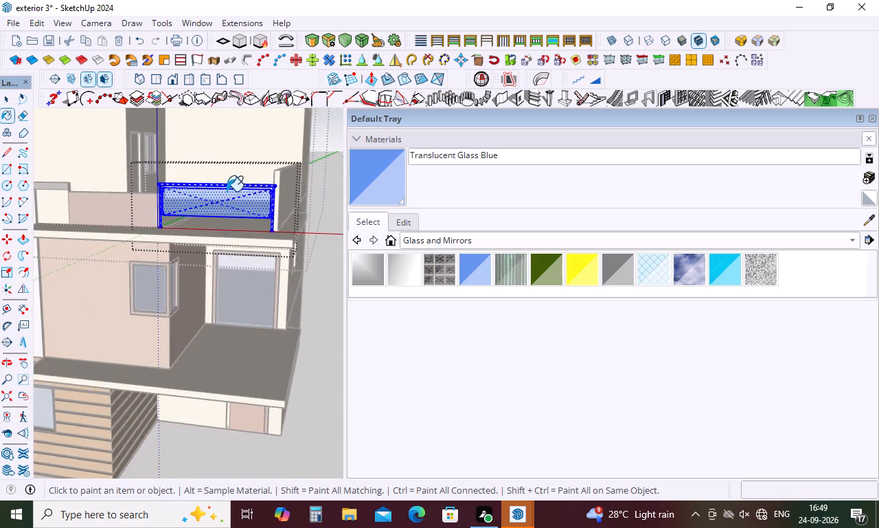
scroll(227, 191, down, 2)
key(space)
click(243, 430)
scroll(200, 222, down, 4)
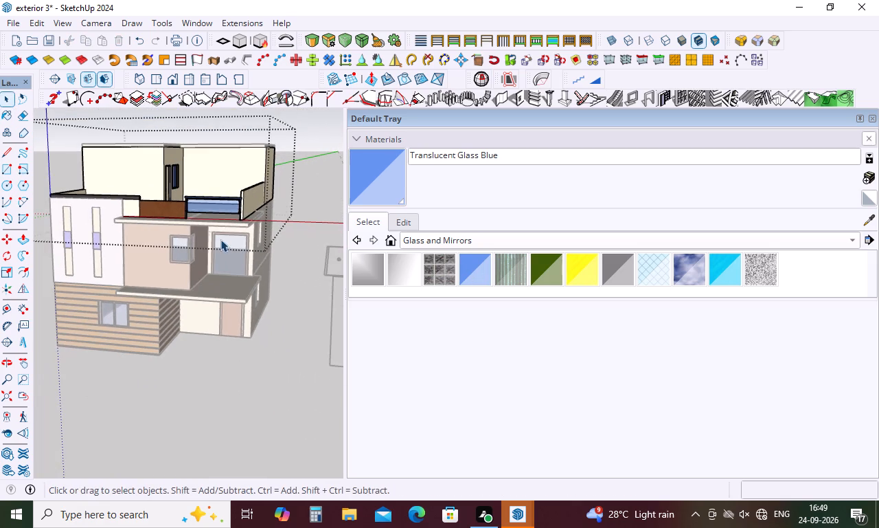
middle_drag(244, 249, 257, 262)
scroll(266, 252, down, 8)
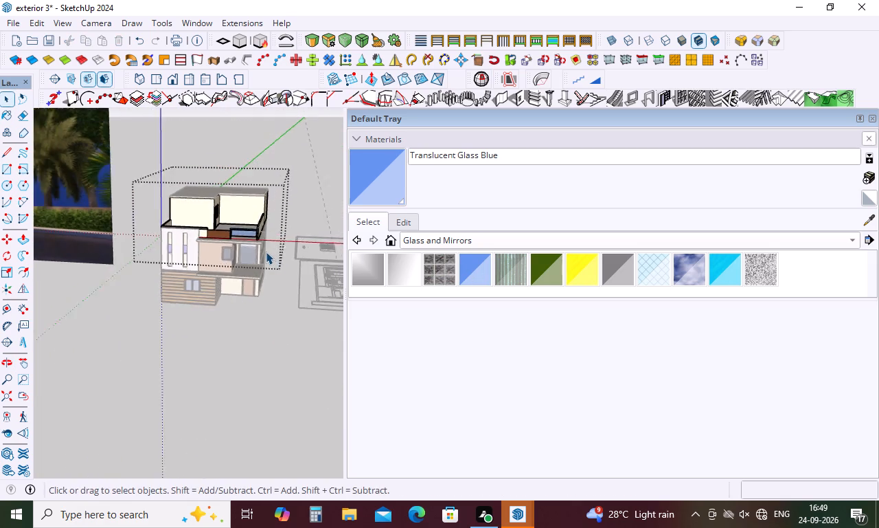
scroll(266, 252, down, 7)
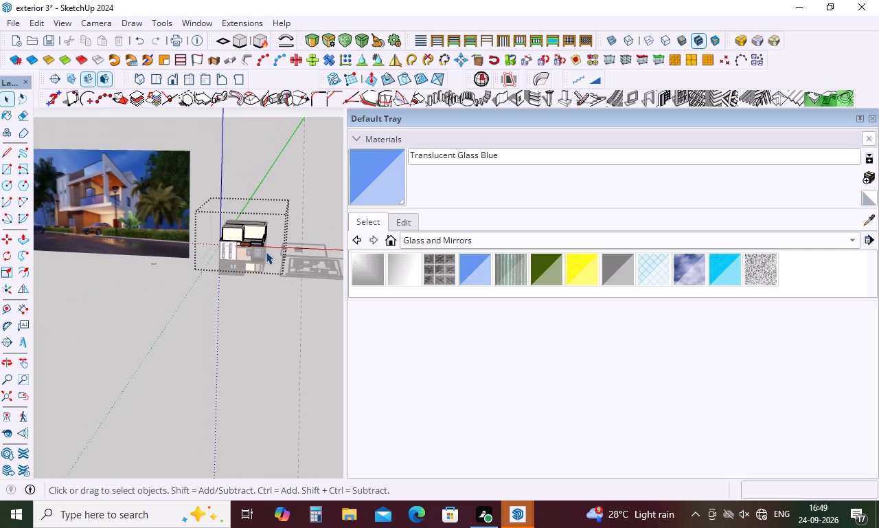
scroll(264, 255, up, 9)
click(273, 305)
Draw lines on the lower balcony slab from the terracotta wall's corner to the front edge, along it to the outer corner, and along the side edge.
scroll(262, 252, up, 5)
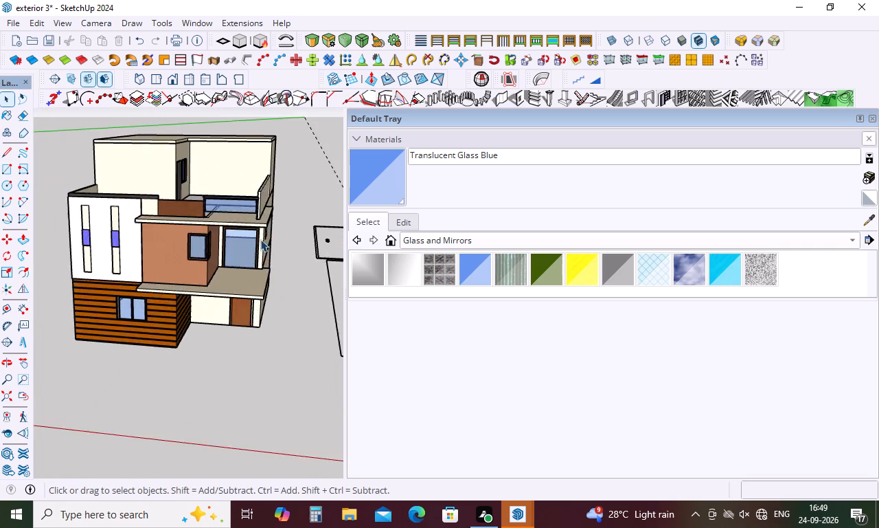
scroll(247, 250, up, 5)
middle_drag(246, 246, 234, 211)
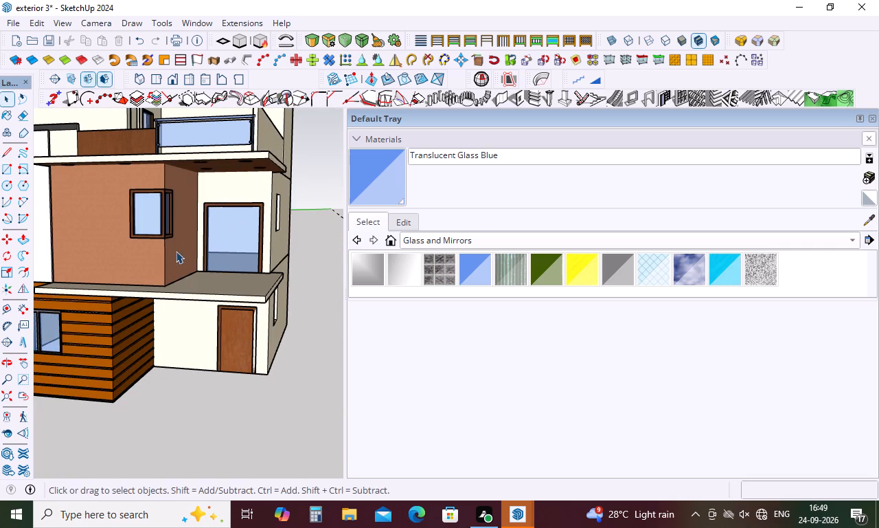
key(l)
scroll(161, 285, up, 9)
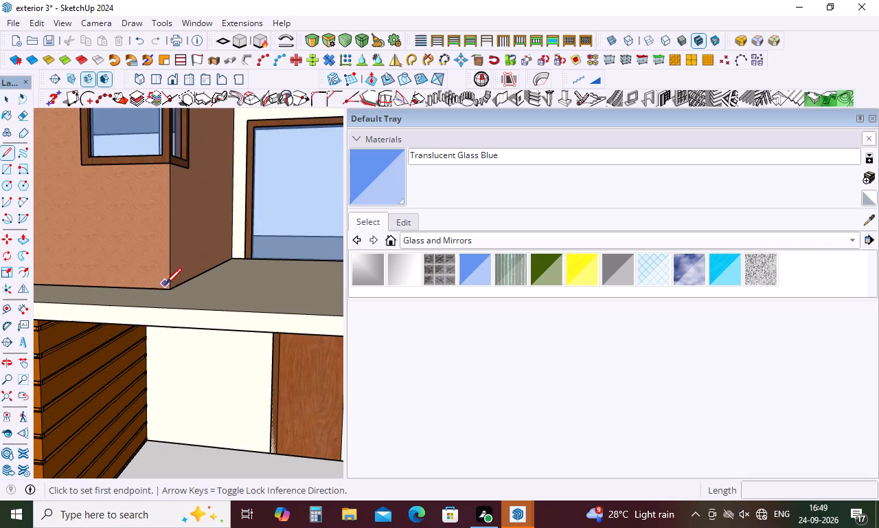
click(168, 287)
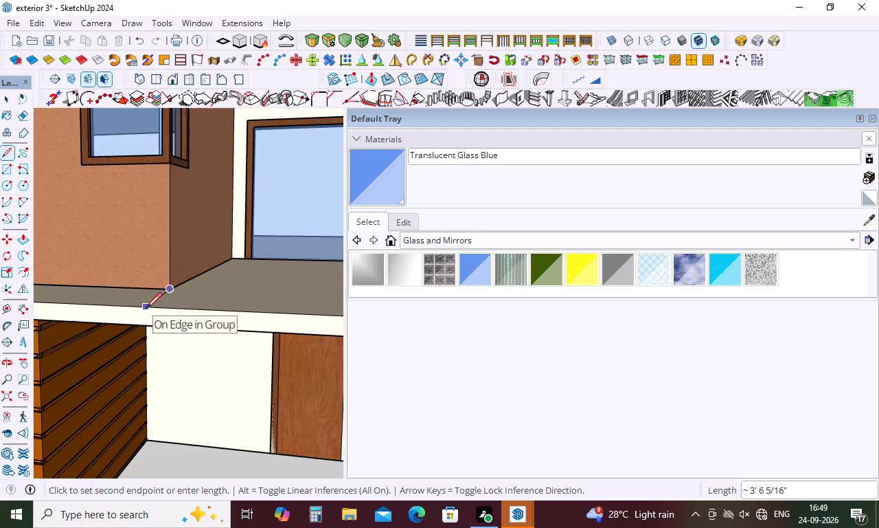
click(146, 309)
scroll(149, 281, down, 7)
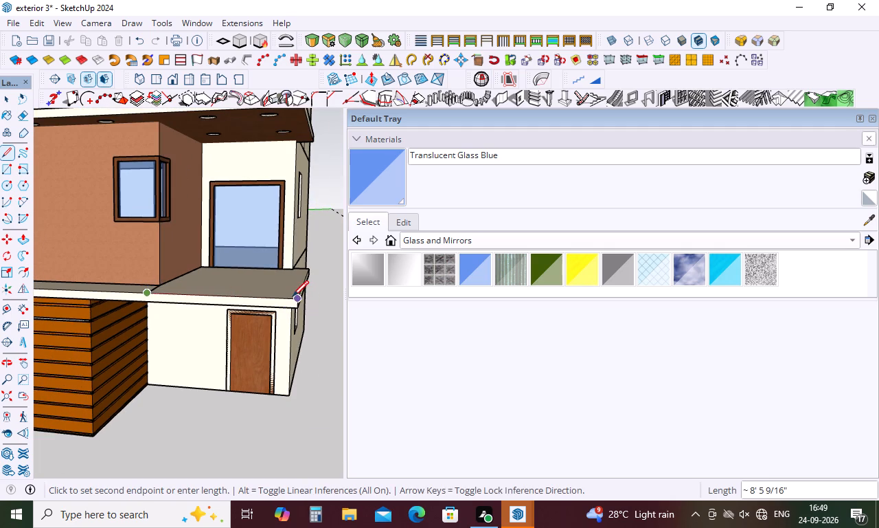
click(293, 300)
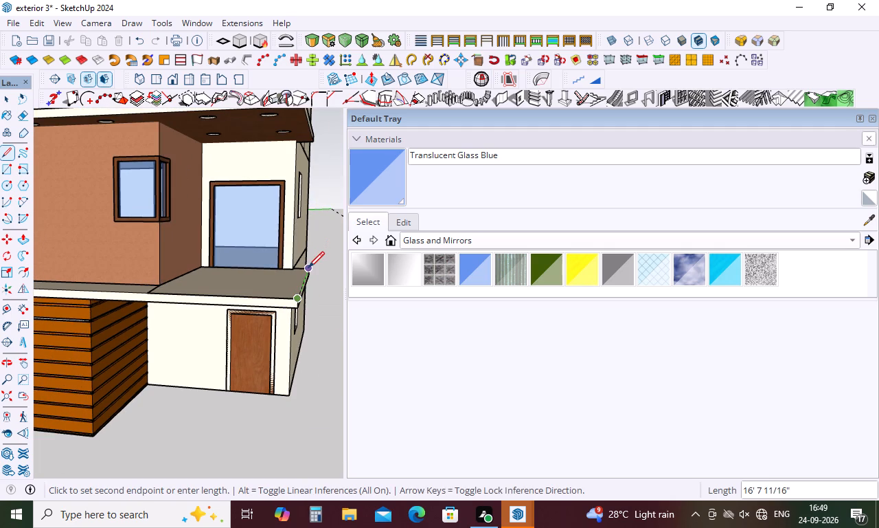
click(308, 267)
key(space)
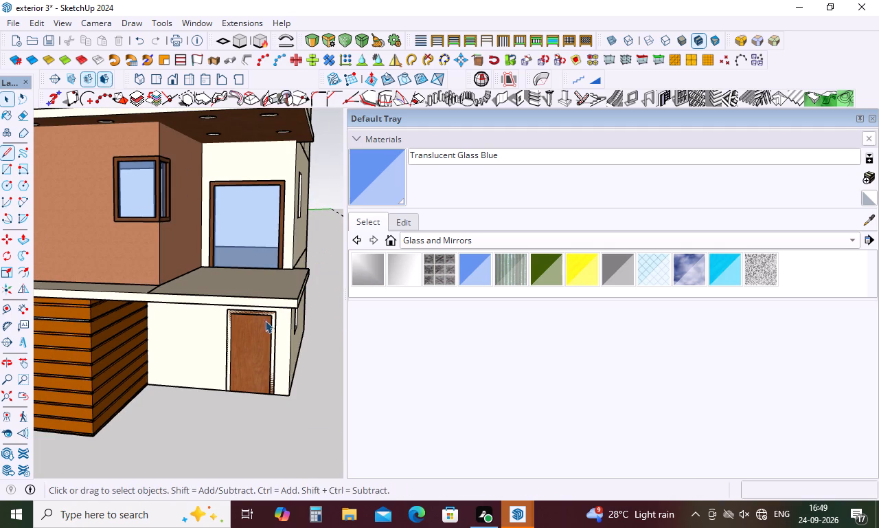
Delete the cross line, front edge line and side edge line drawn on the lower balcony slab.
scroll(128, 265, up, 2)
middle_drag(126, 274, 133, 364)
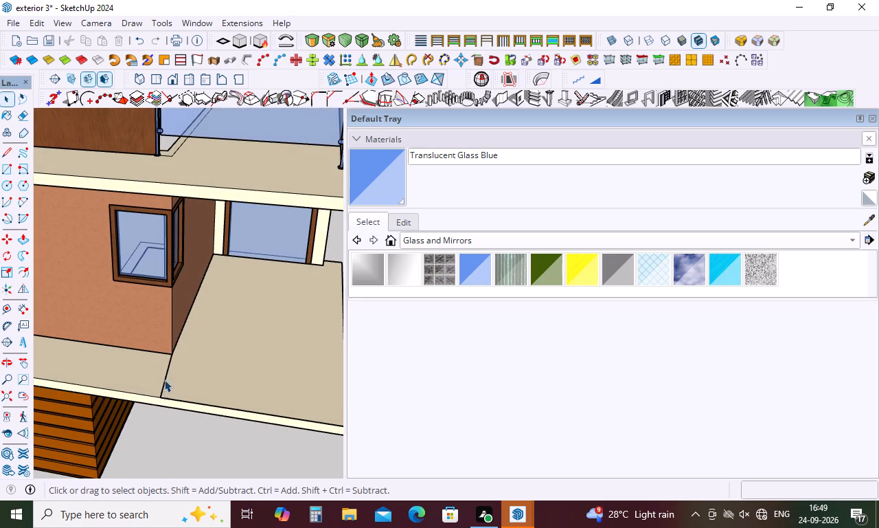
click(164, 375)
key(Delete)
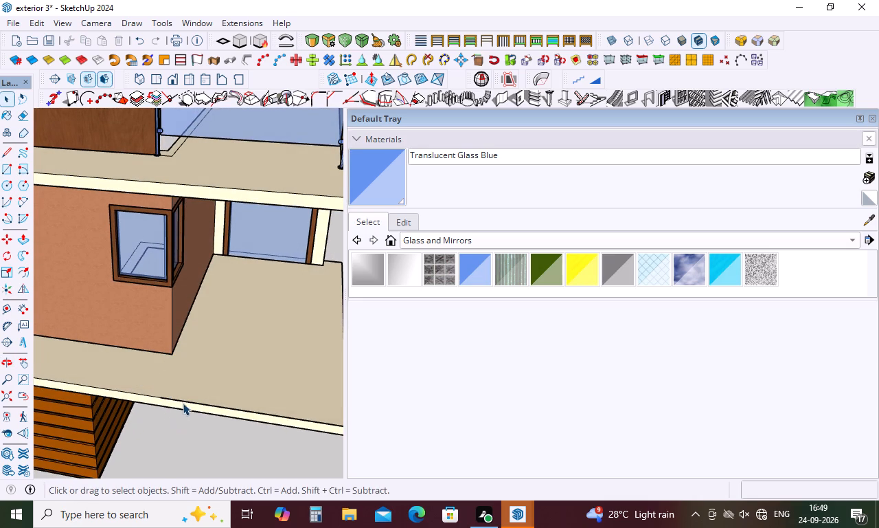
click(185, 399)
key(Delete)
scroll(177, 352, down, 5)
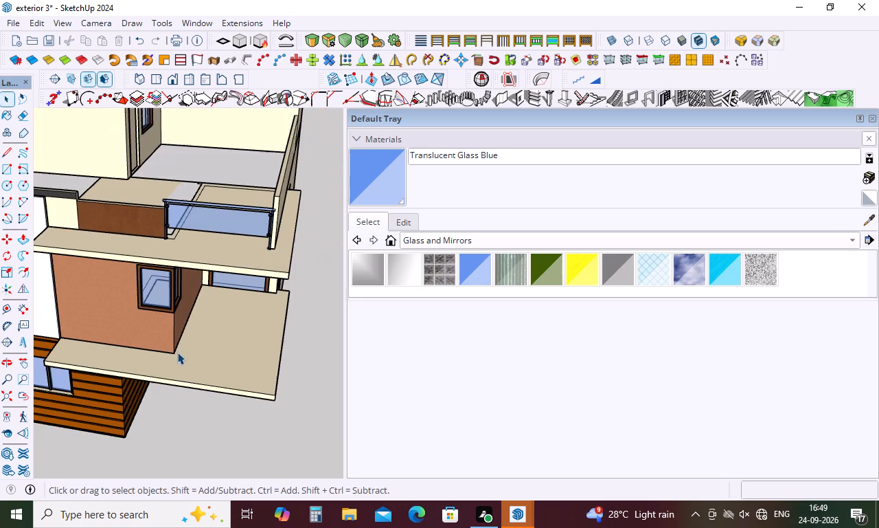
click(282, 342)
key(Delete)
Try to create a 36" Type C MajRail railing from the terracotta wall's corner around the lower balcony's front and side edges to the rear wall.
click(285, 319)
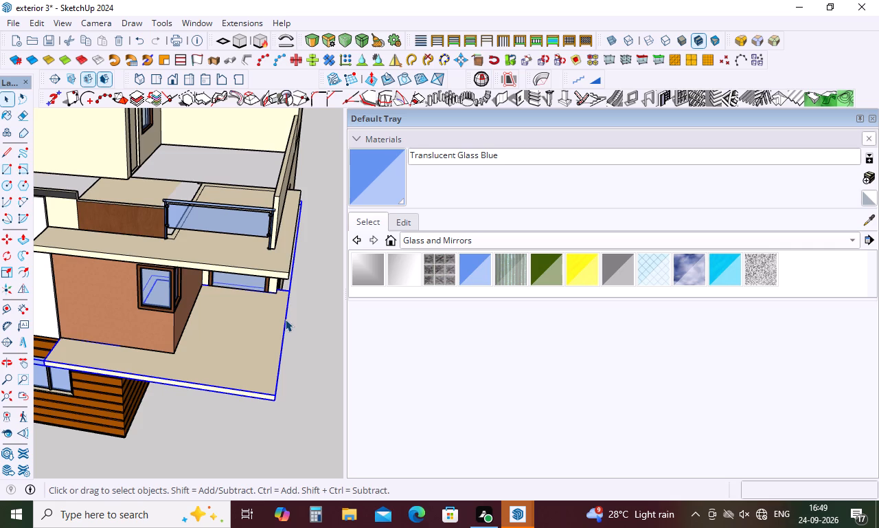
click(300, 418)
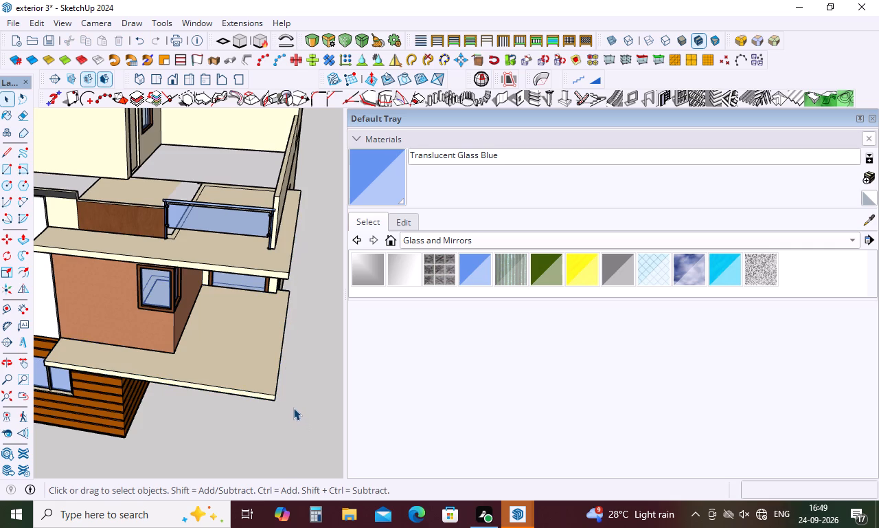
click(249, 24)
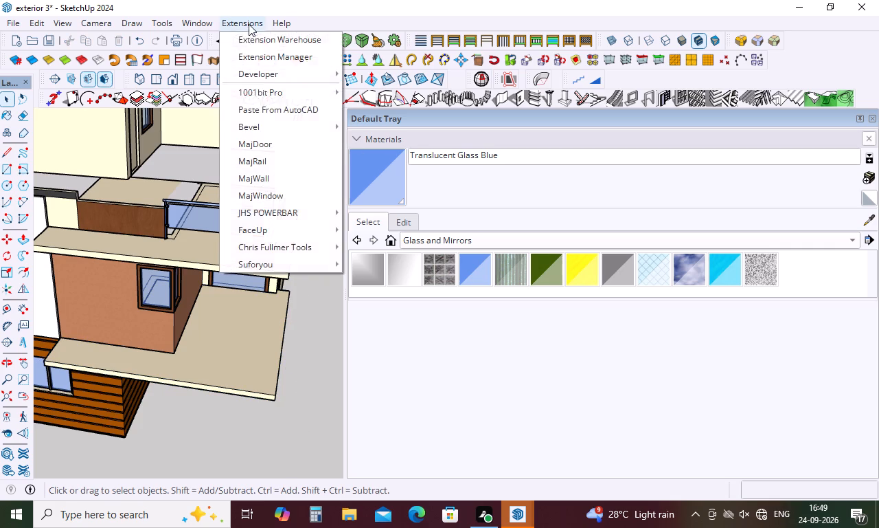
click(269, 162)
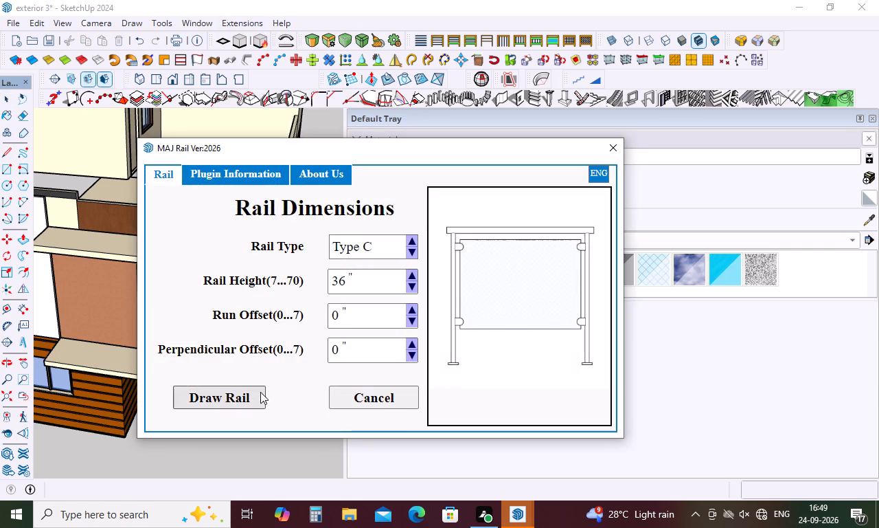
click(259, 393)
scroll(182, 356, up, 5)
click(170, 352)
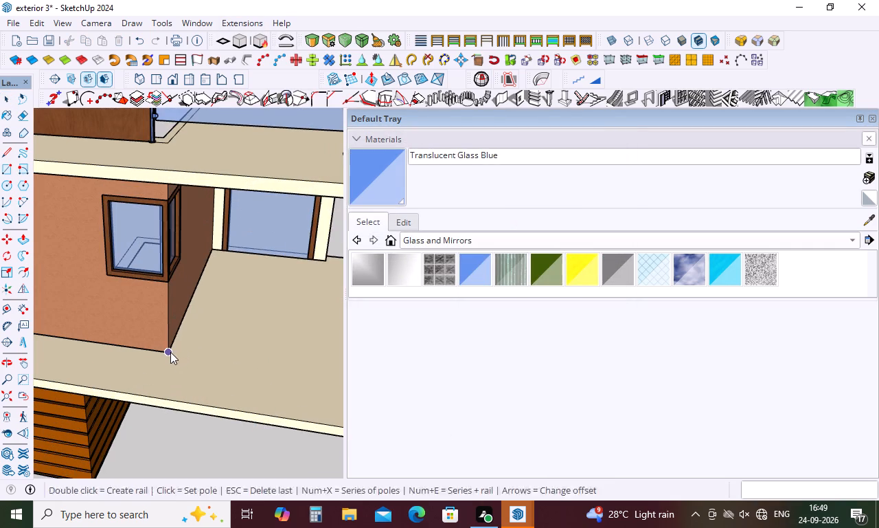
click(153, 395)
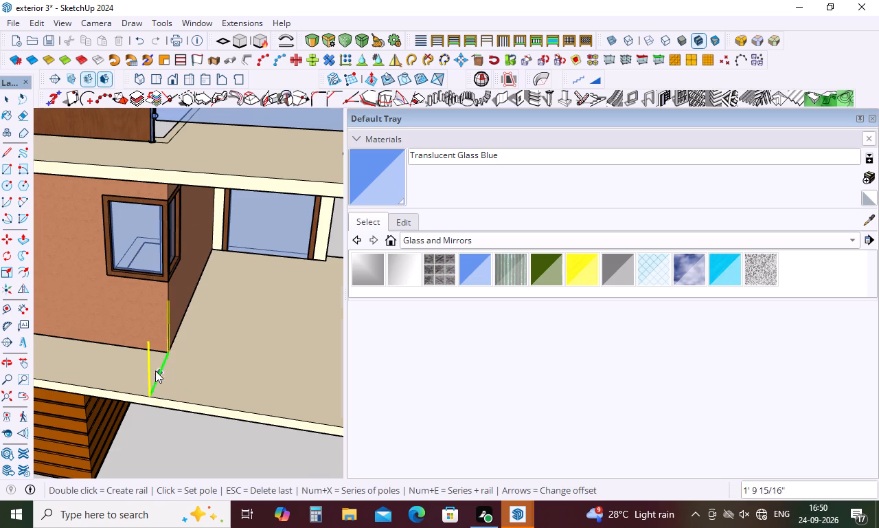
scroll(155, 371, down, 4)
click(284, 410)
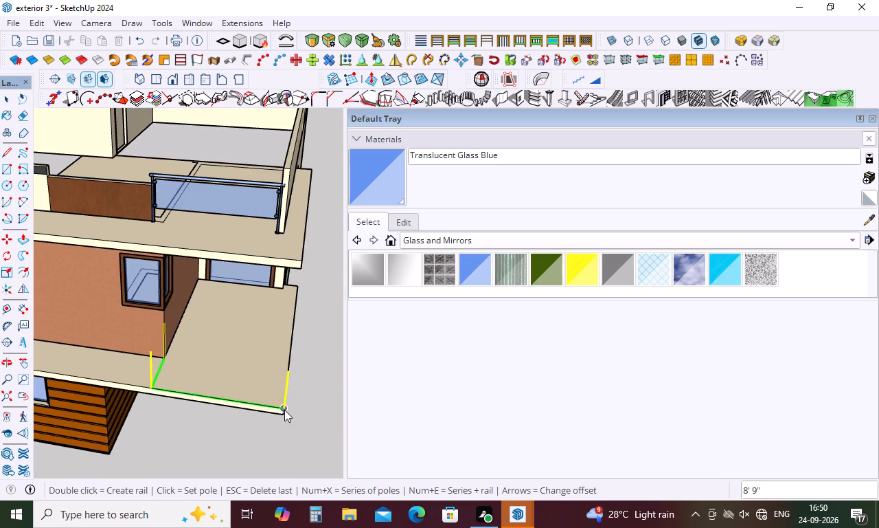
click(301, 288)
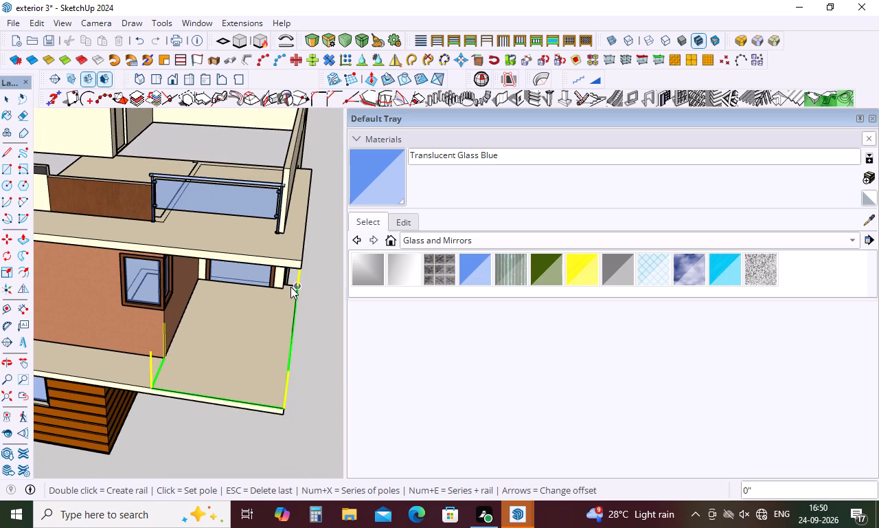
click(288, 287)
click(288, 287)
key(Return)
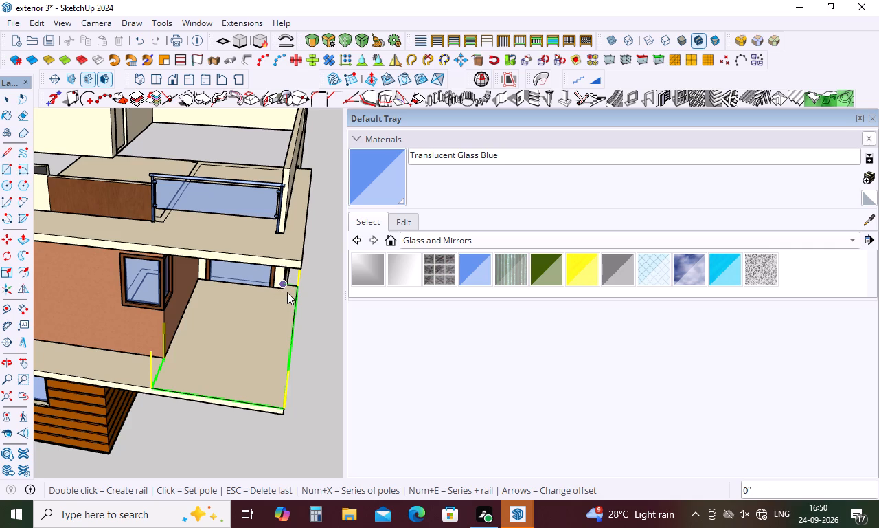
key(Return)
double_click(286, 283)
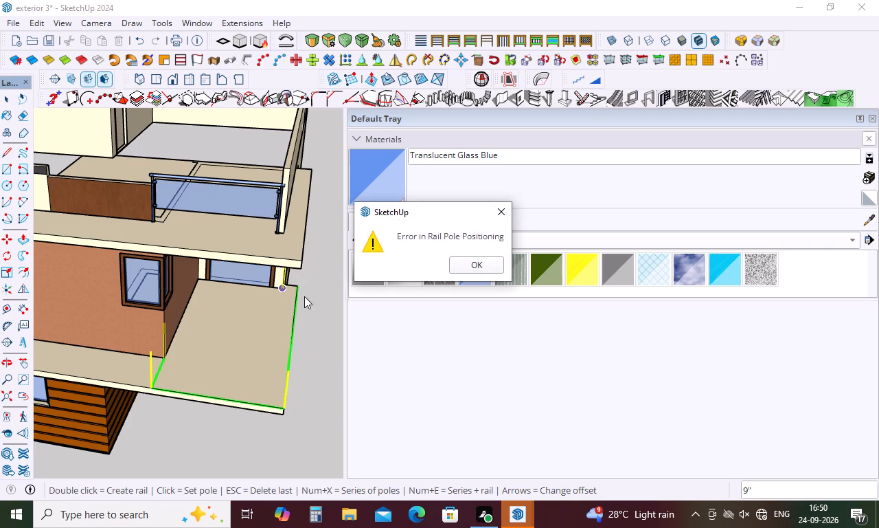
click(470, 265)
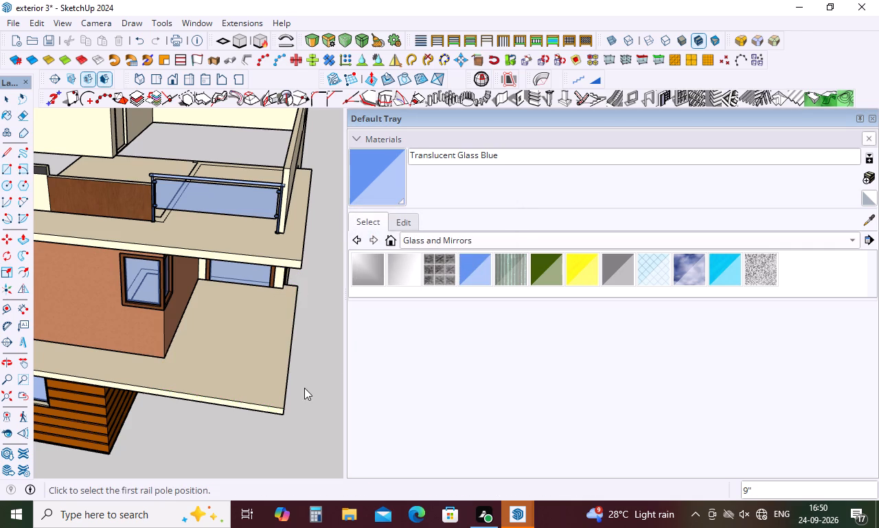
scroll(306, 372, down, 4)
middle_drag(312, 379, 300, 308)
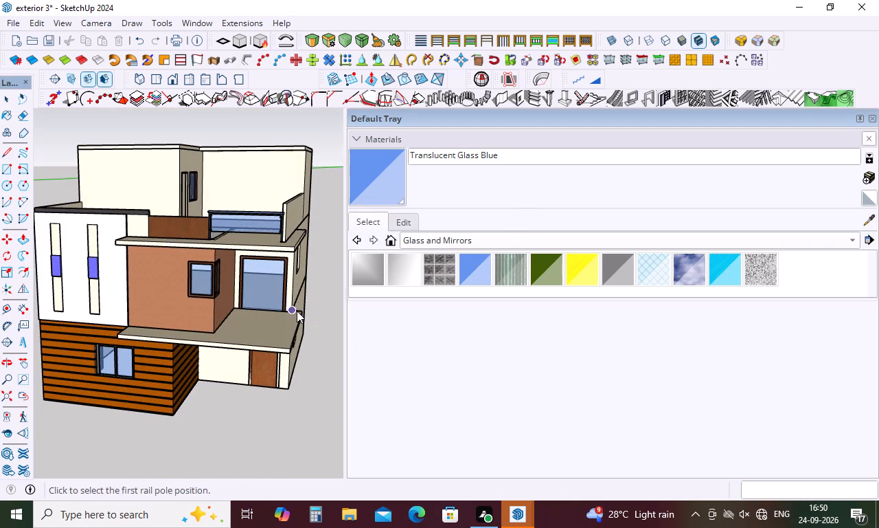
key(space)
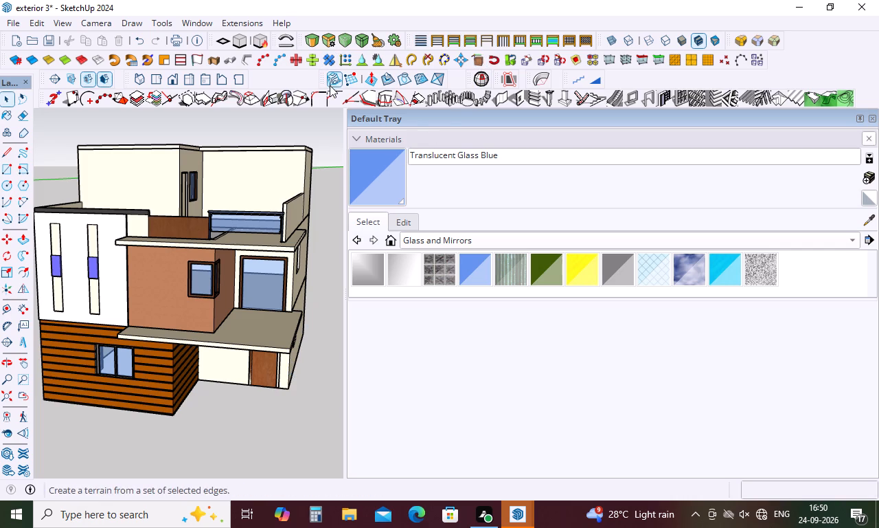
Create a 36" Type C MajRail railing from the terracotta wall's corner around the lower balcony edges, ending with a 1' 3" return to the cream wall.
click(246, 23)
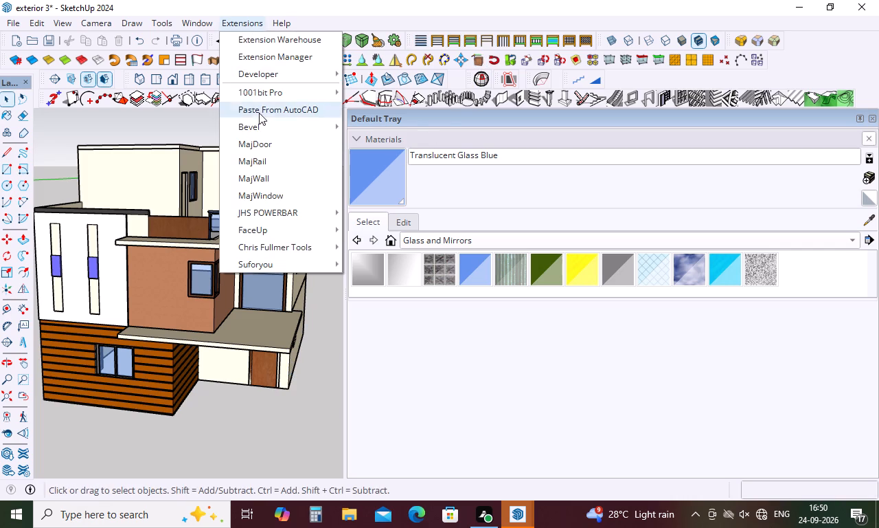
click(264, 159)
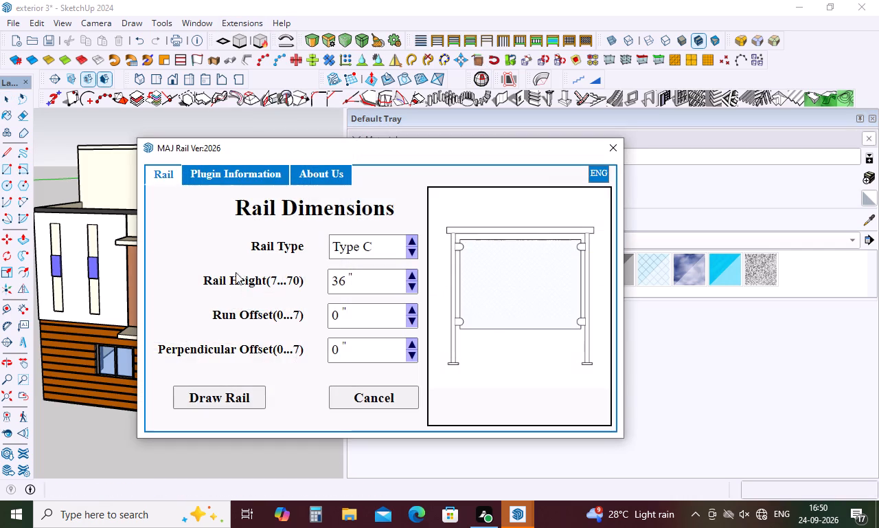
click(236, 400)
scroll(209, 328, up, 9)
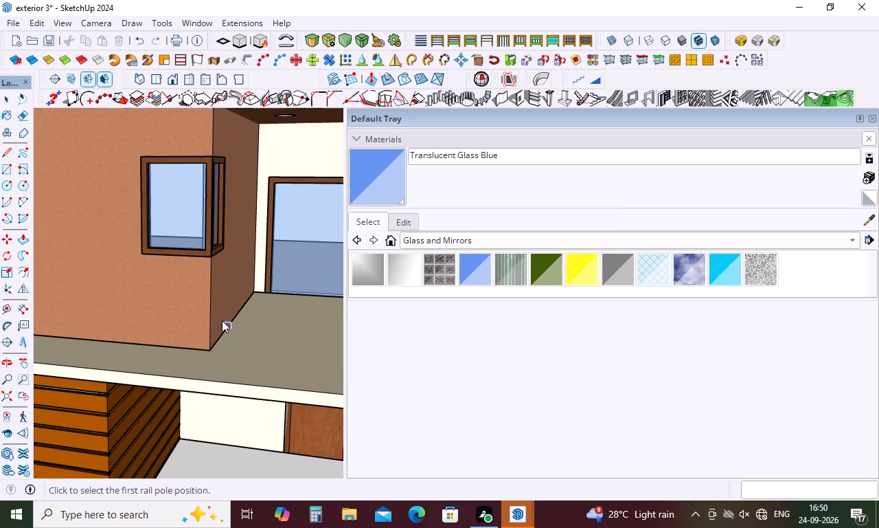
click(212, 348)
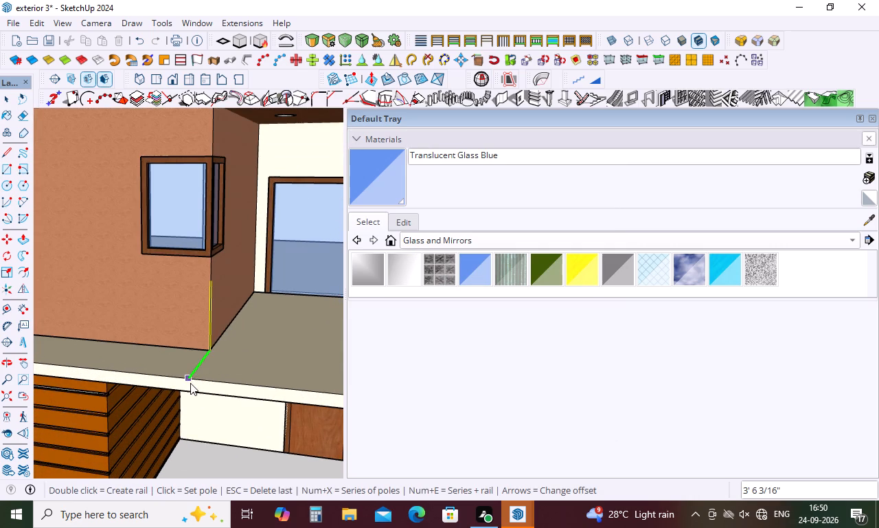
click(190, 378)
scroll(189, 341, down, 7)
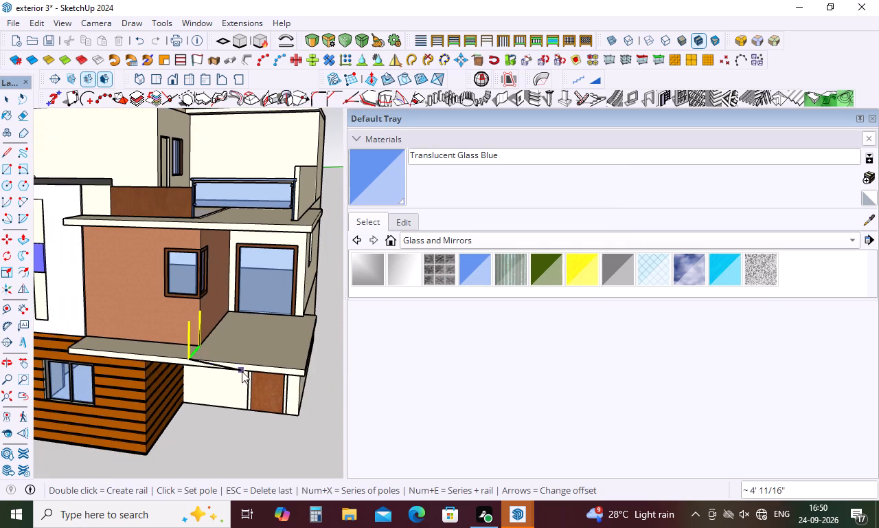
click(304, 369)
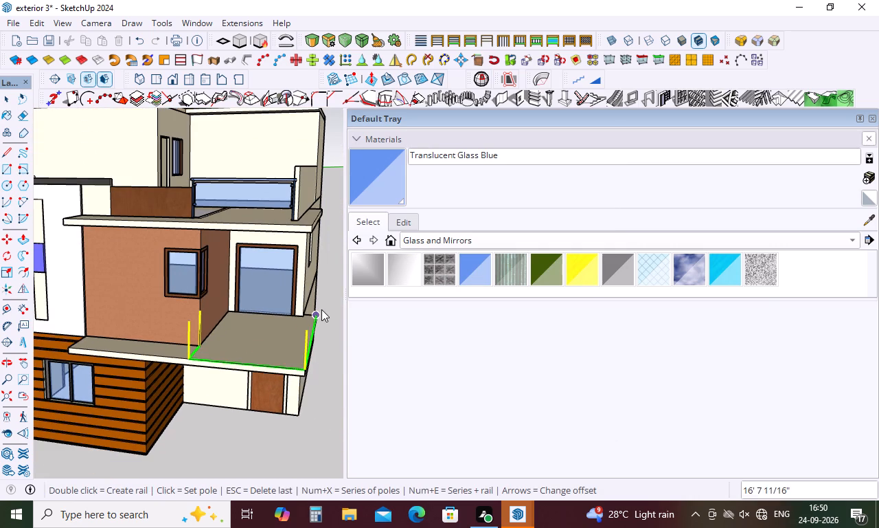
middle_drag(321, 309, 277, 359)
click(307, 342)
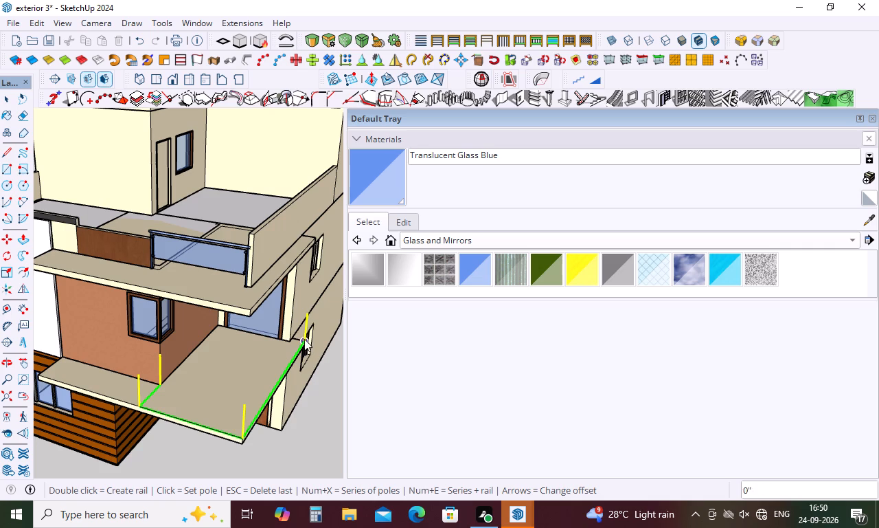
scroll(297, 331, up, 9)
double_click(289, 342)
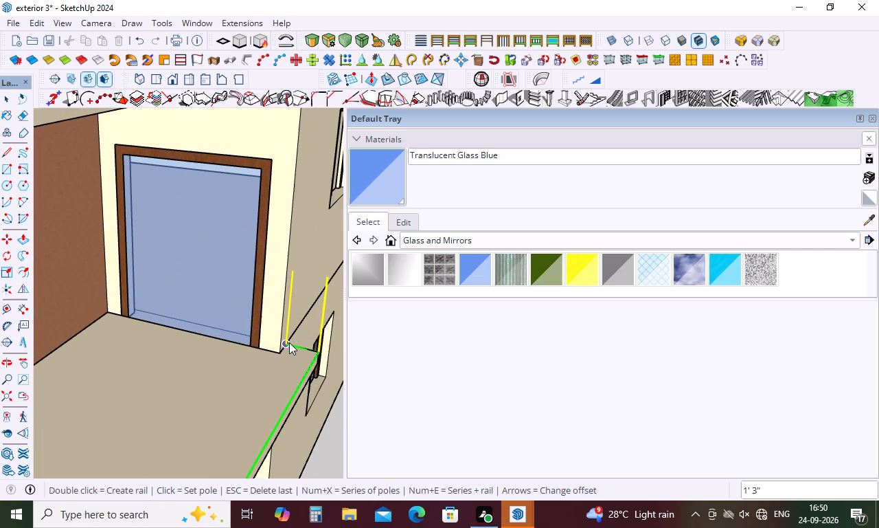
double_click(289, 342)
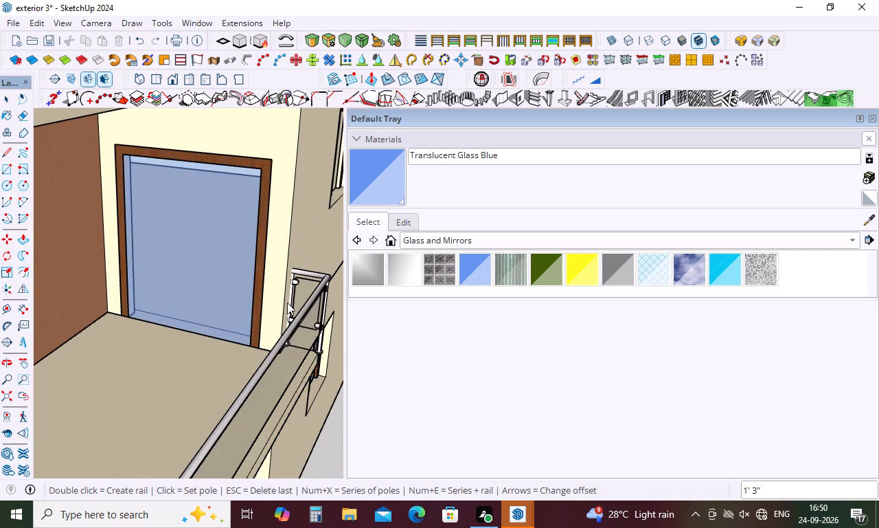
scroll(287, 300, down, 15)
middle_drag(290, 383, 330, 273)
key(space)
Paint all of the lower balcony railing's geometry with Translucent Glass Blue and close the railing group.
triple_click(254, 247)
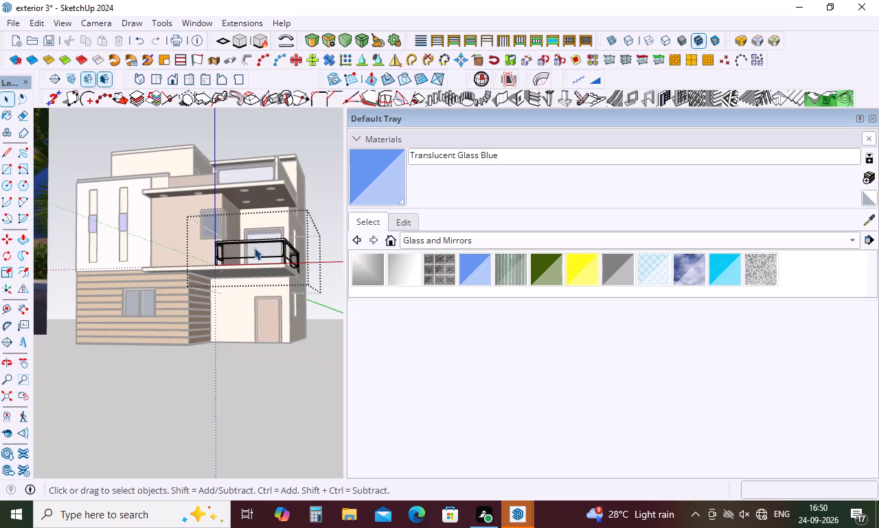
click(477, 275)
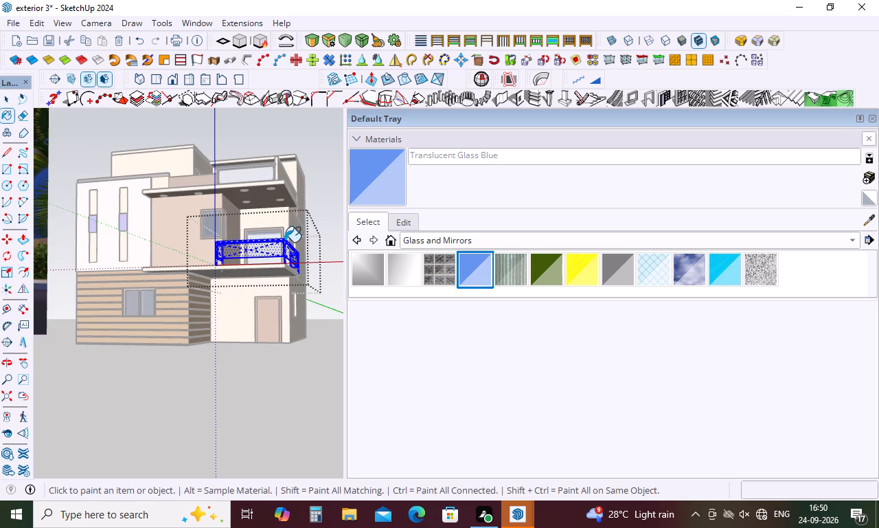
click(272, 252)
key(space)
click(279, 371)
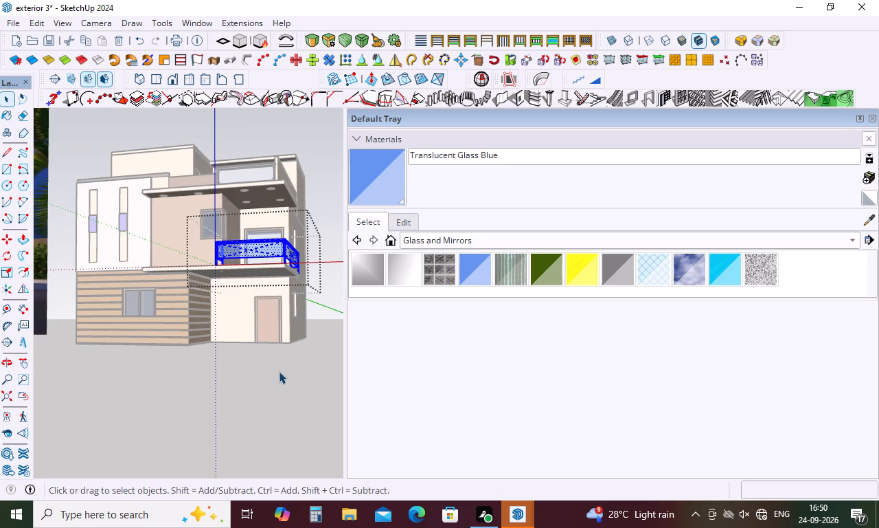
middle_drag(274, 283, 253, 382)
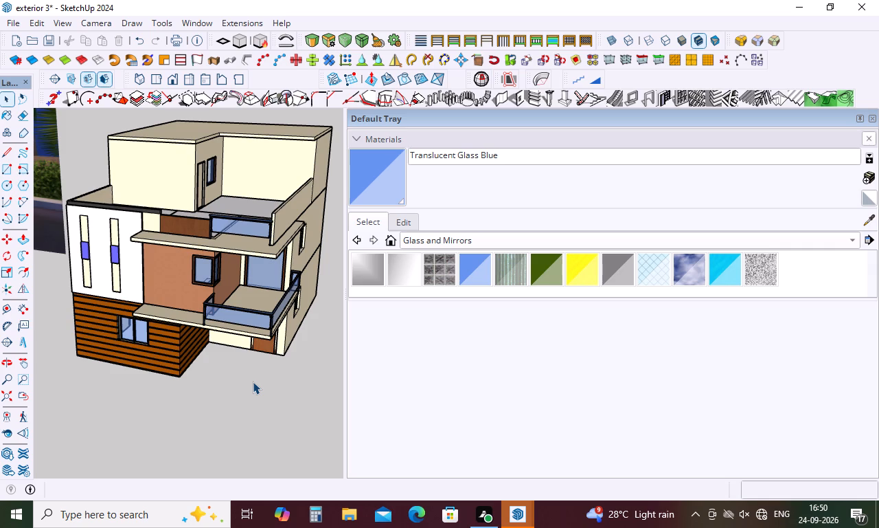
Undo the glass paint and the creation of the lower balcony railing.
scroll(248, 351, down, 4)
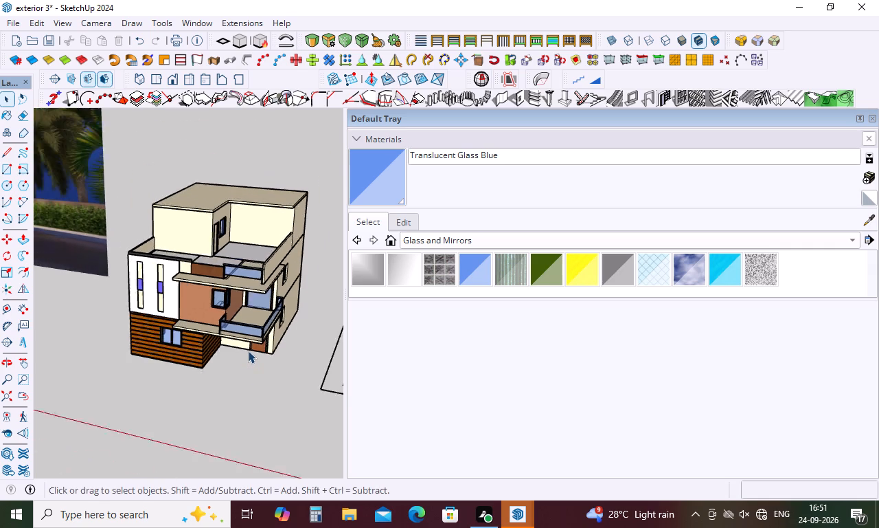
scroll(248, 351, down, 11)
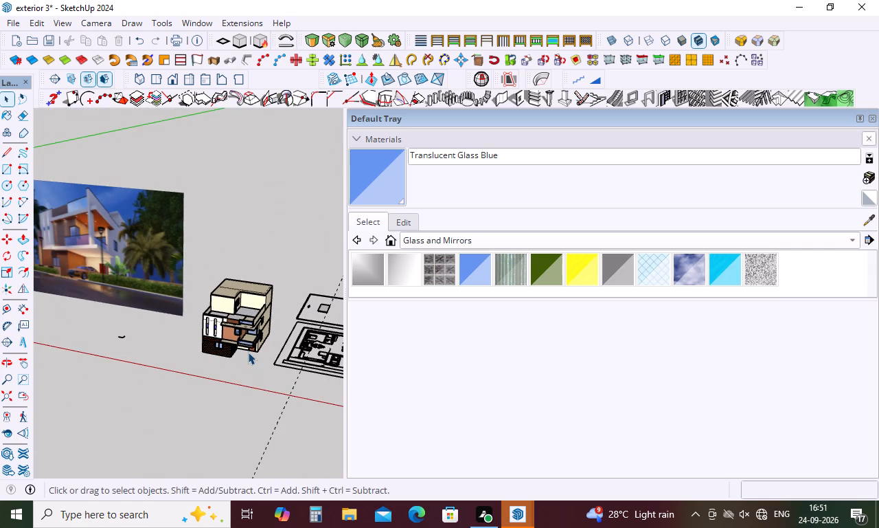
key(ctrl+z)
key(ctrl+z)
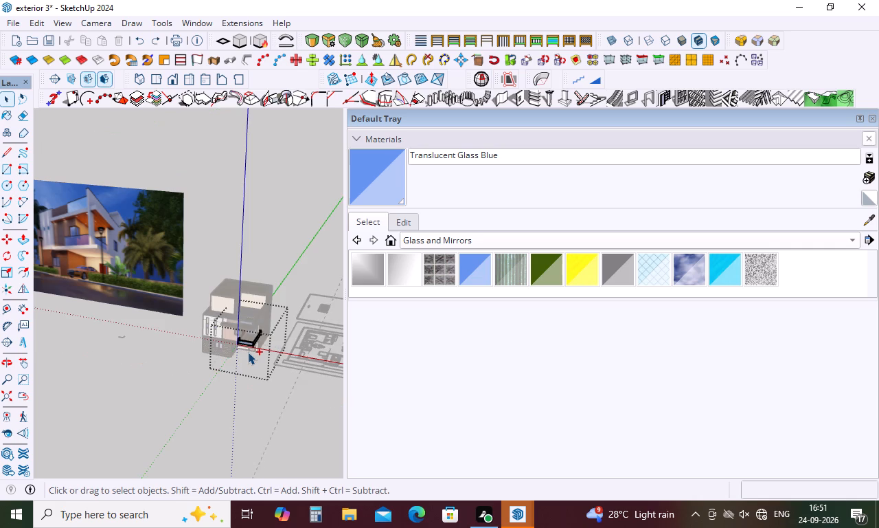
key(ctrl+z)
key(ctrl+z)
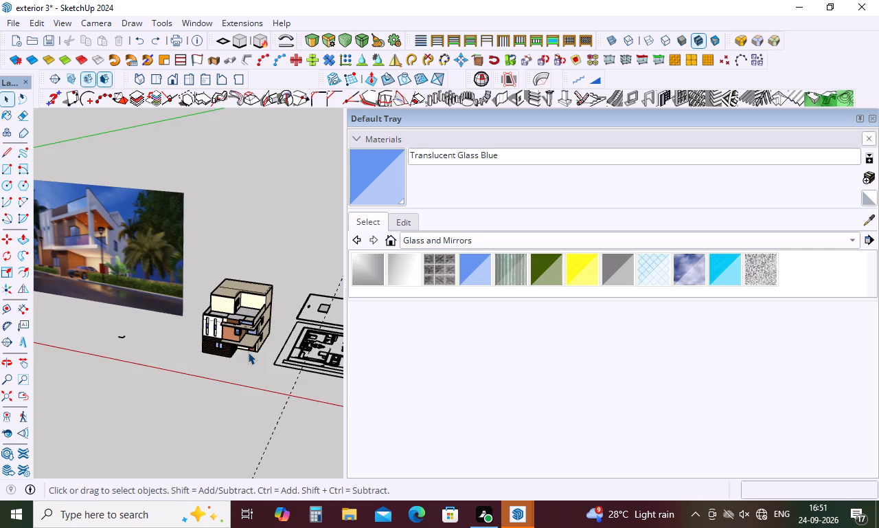
Examine the house's bare lower balcony and front facade against the reference picture.
scroll(244, 341, up, 7)
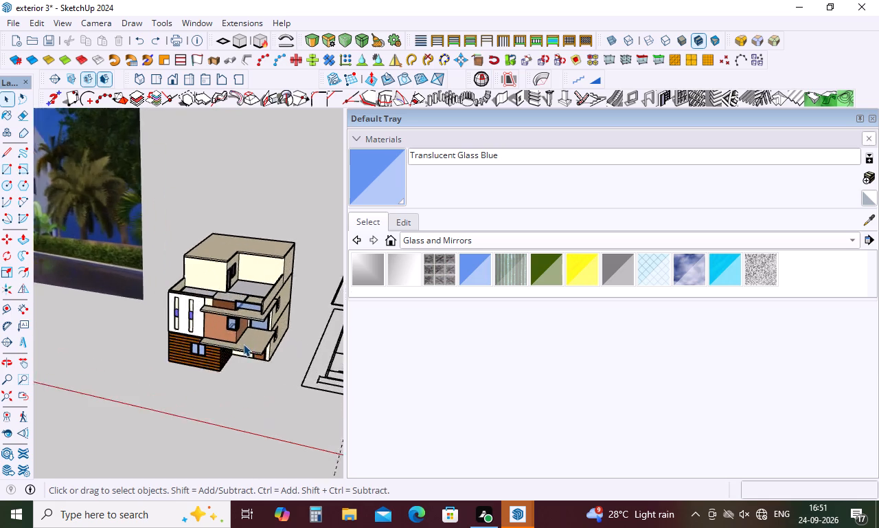
scroll(243, 344, up, 8)
middle_drag(253, 350, 268, 305)
scroll(269, 305, down, 2)
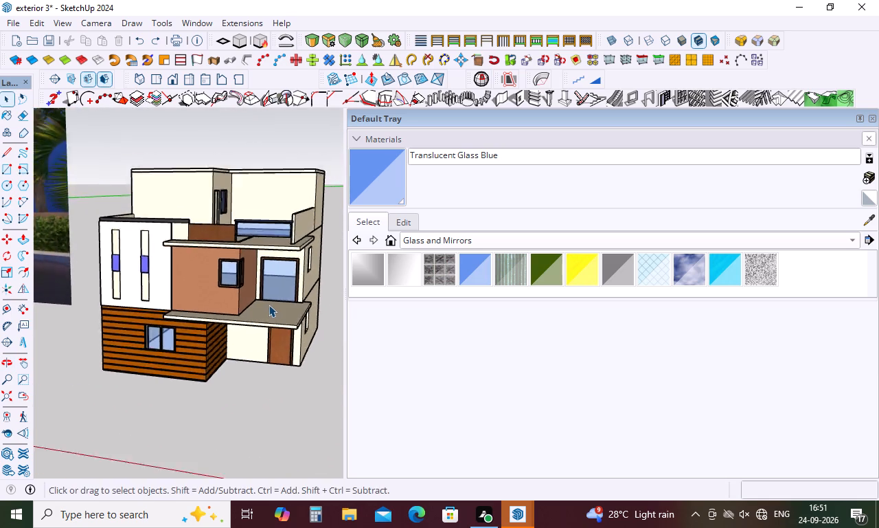
scroll(269, 305, down, 7)
scroll(275, 279, up, 9)
scroll(275, 278, down, 5)
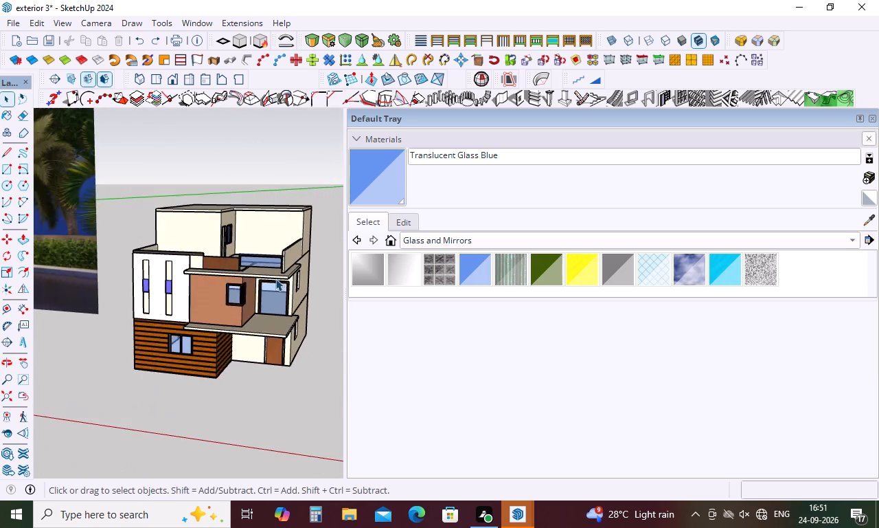
scroll(275, 278, down, 9)
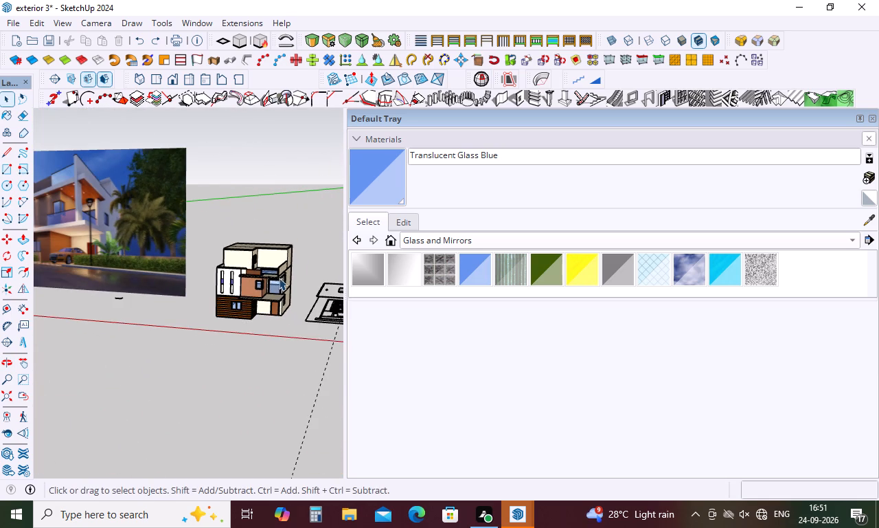
Draw a line about 8' 9" long from the terracotta wall's corner across the lower balcony floor to the slab's side edge.
scroll(282, 274, up, 3)
scroll(282, 274, down, 4)
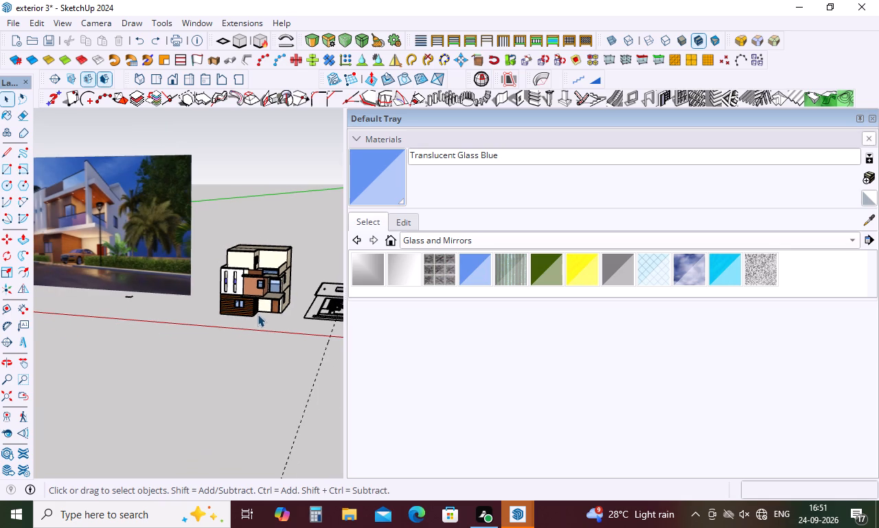
scroll(250, 306, up, 10)
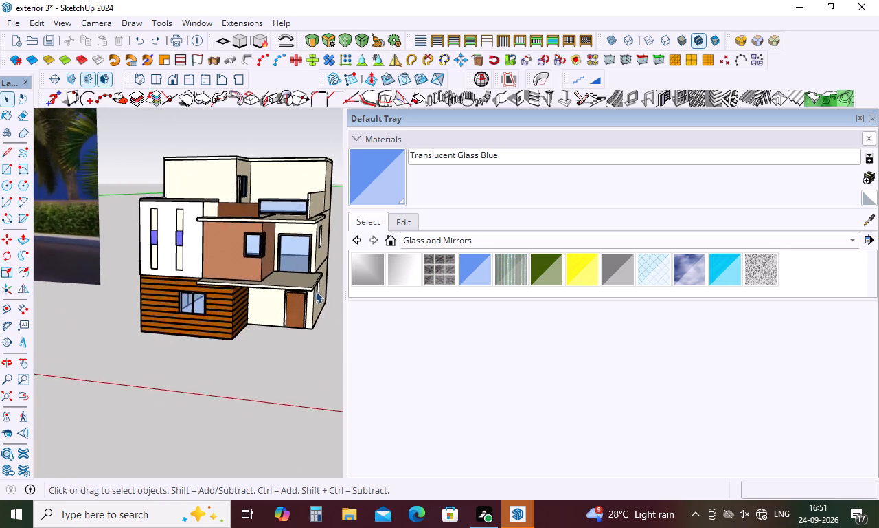
scroll(317, 290, up, 4)
key(l)
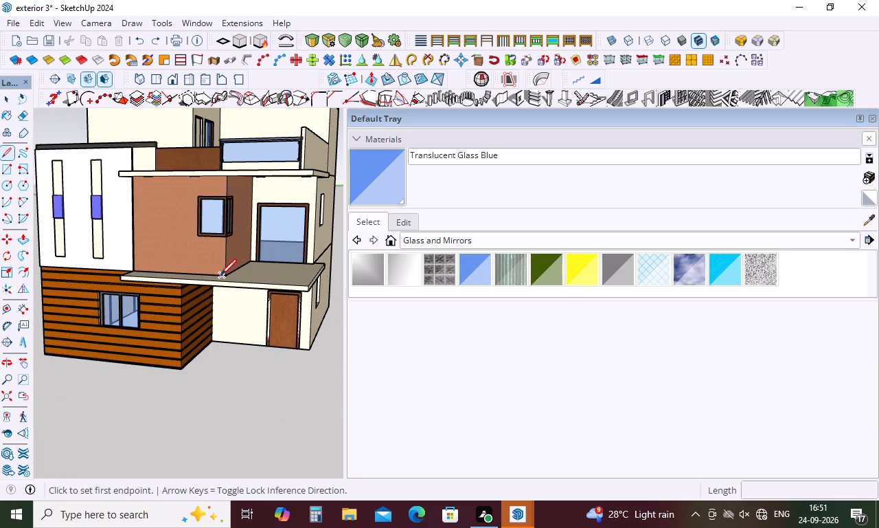
click(222, 275)
scroll(314, 280, up, 5)
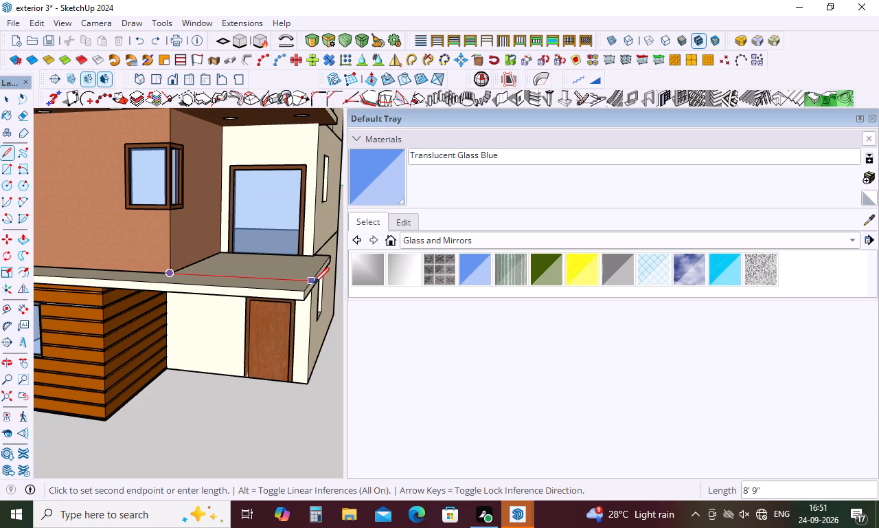
click(313, 283)
key(space)
scroll(293, 274, down, 4)
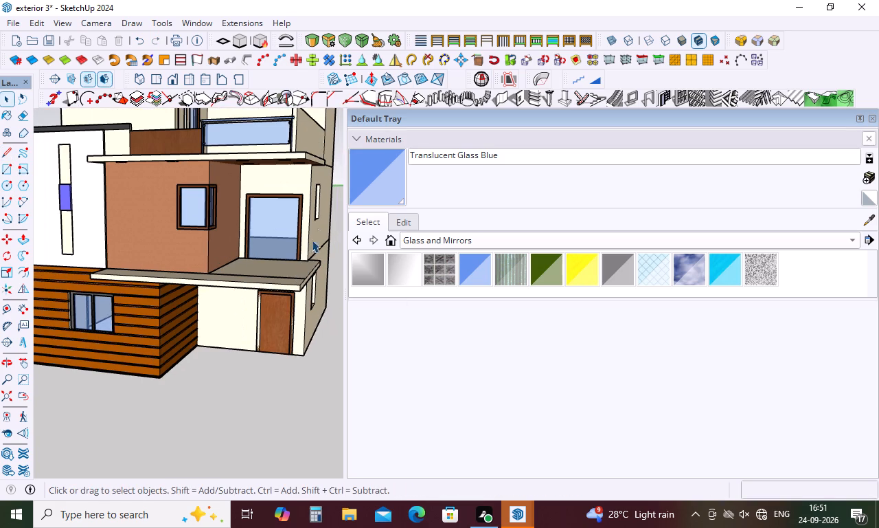
Draw a 10' 6" vertical line from the base of the upper terrace's side parapet down to the lower balcony's floor line.
key(l)
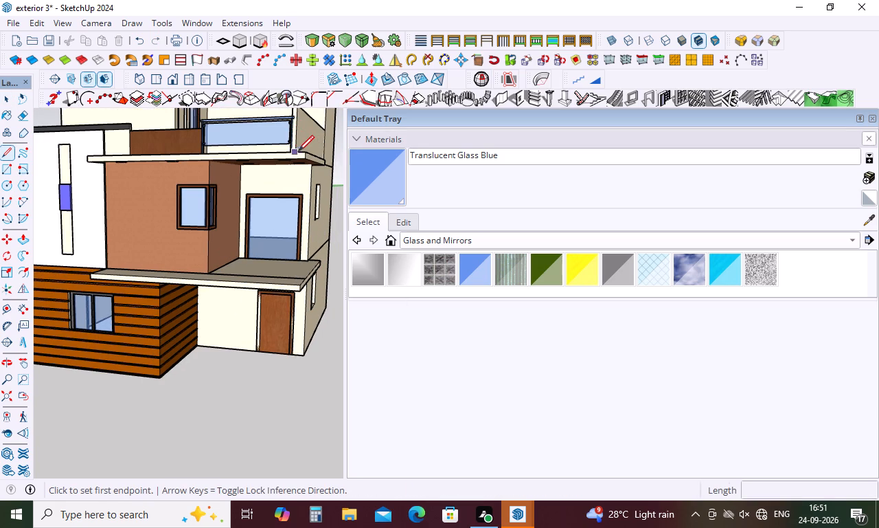
scroll(295, 142, up, 2)
middle_drag(294, 144, 293, 188)
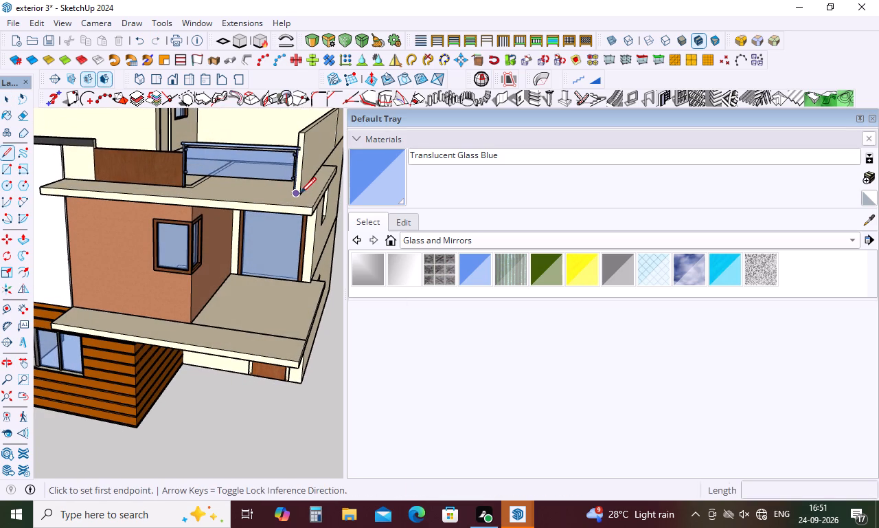
click(304, 194)
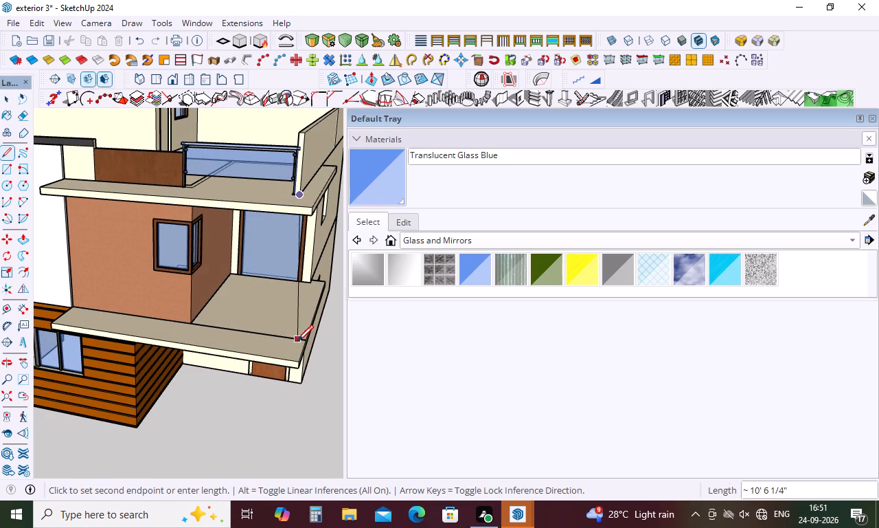
middle_drag(297, 341, 303, 278)
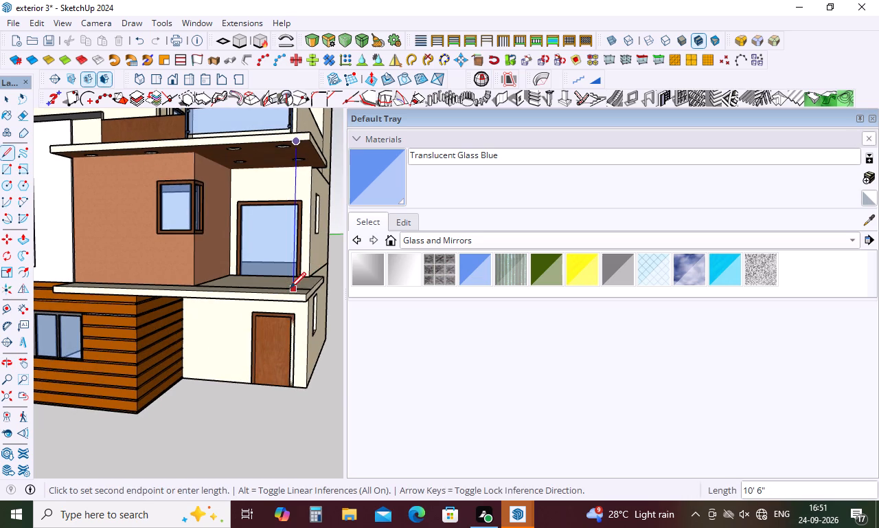
scroll(290, 288, up, 10)
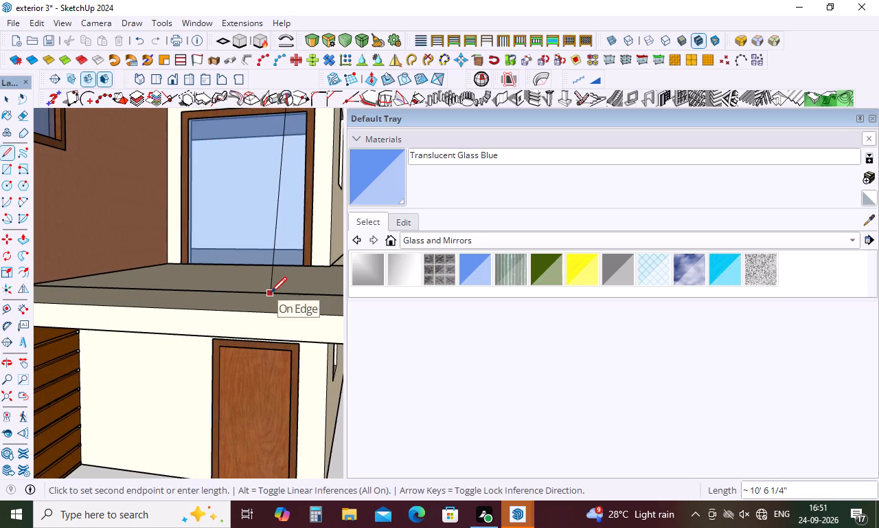
click(302, 296)
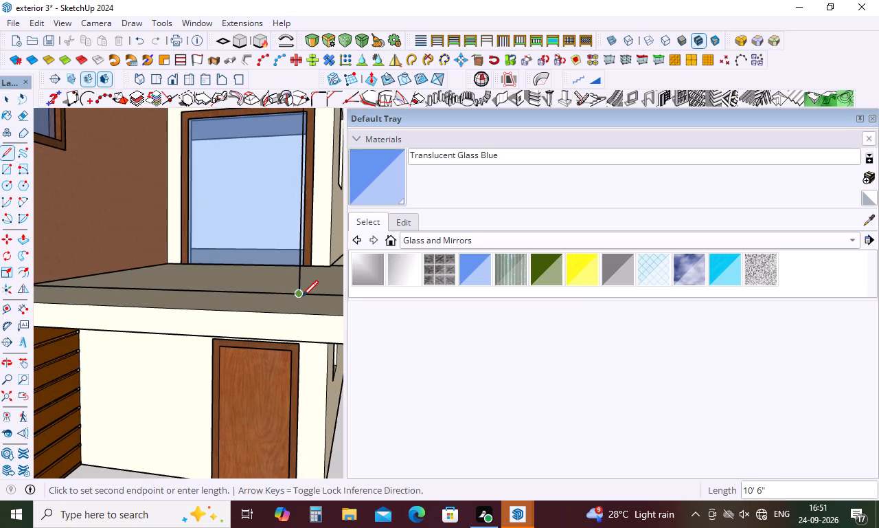
key(space)
middle_drag(278, 296, 261, 350)
scroll(261, 331, down, 5)
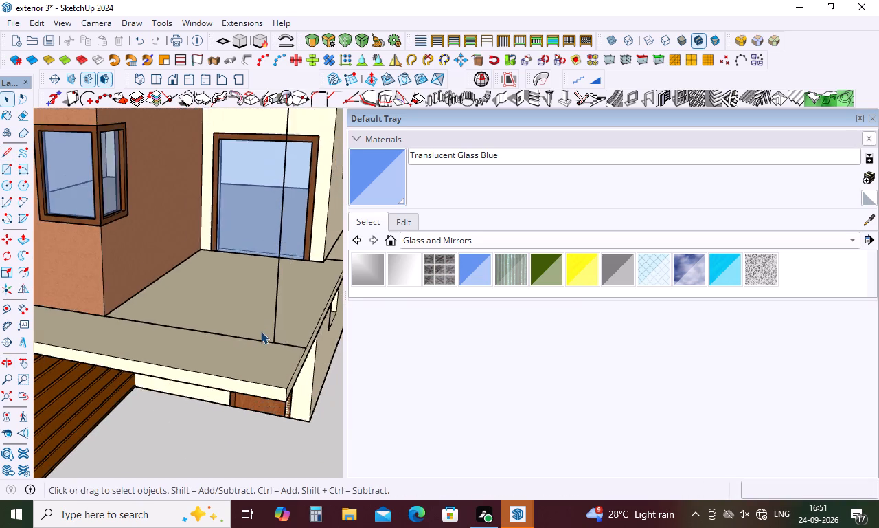
scroll(262, 322, down, 5)
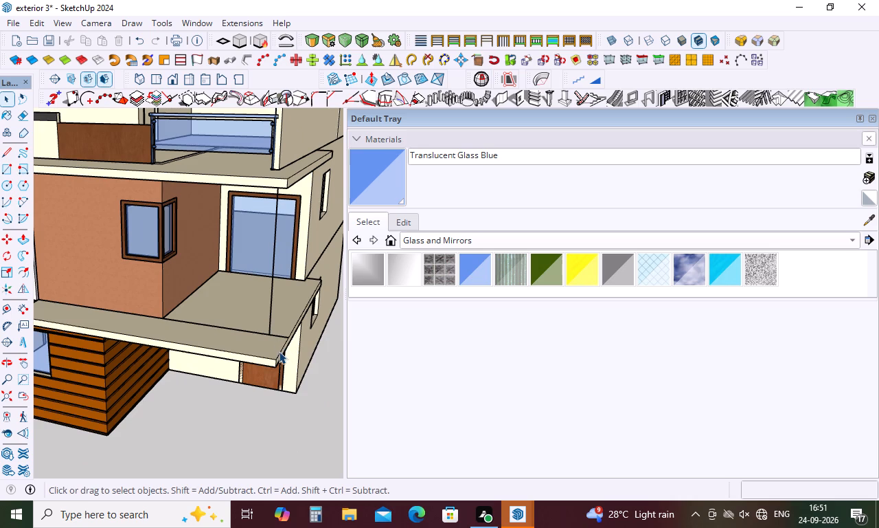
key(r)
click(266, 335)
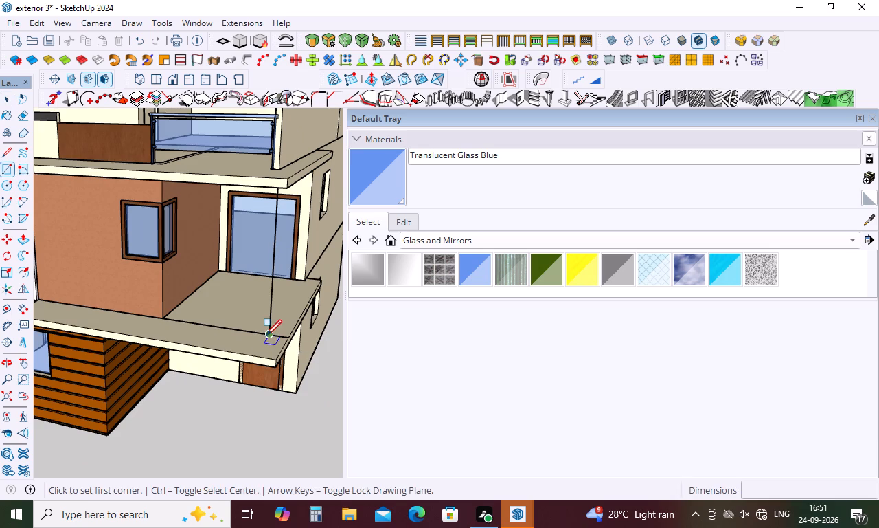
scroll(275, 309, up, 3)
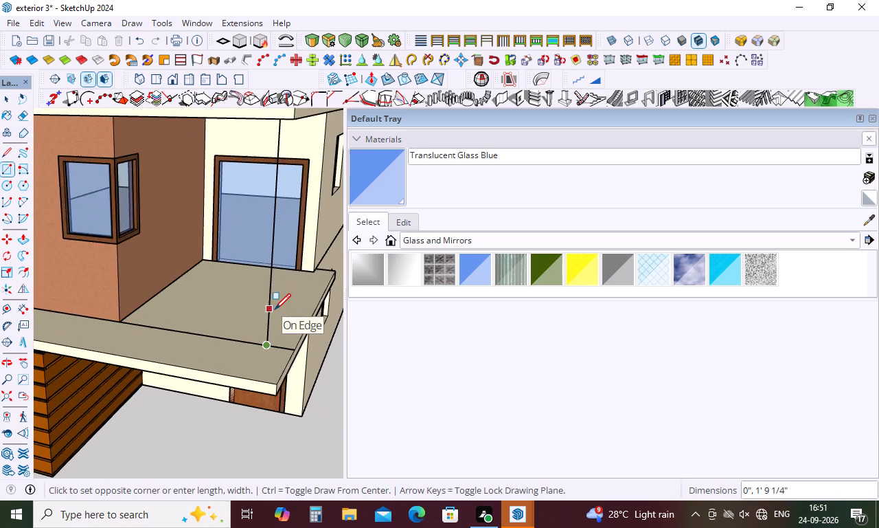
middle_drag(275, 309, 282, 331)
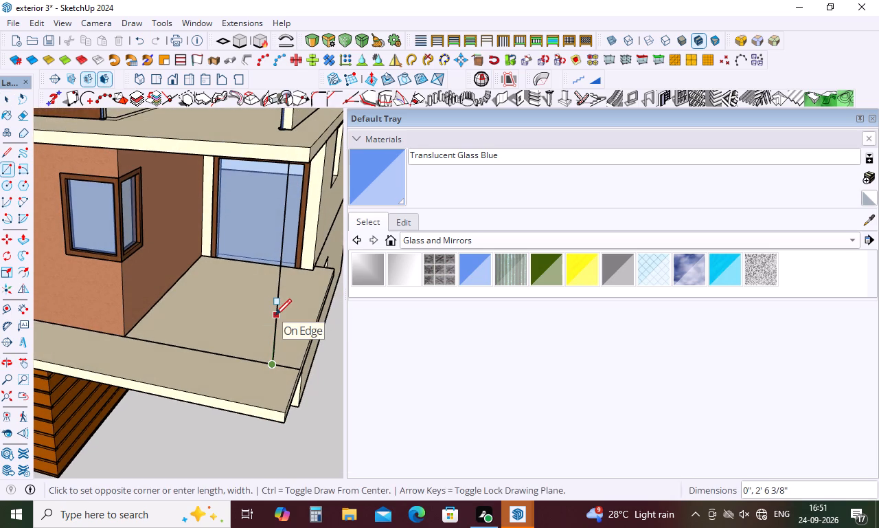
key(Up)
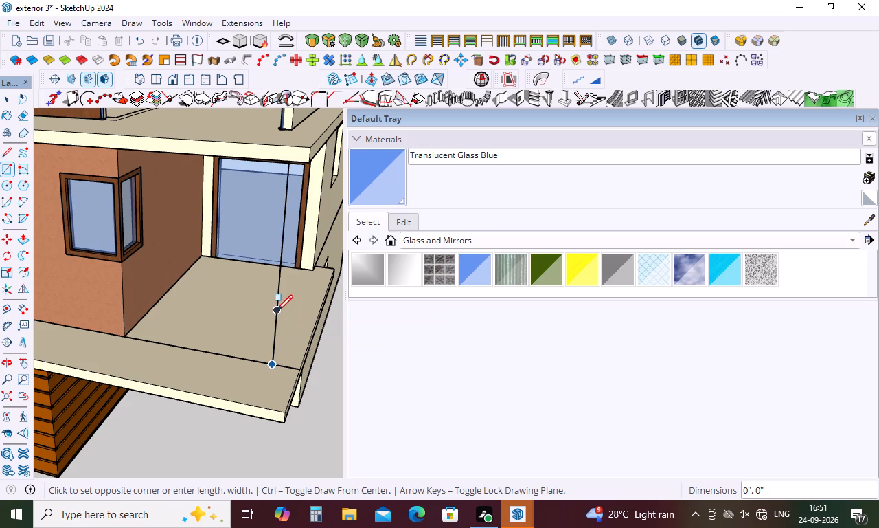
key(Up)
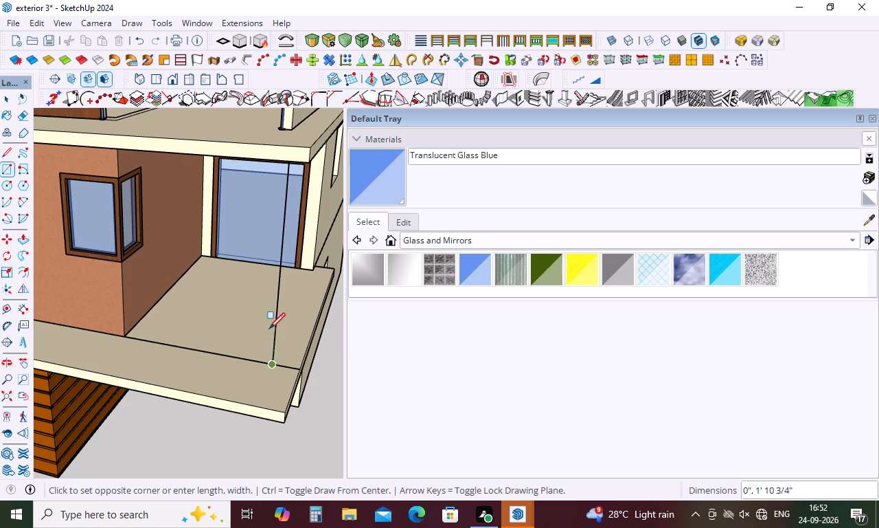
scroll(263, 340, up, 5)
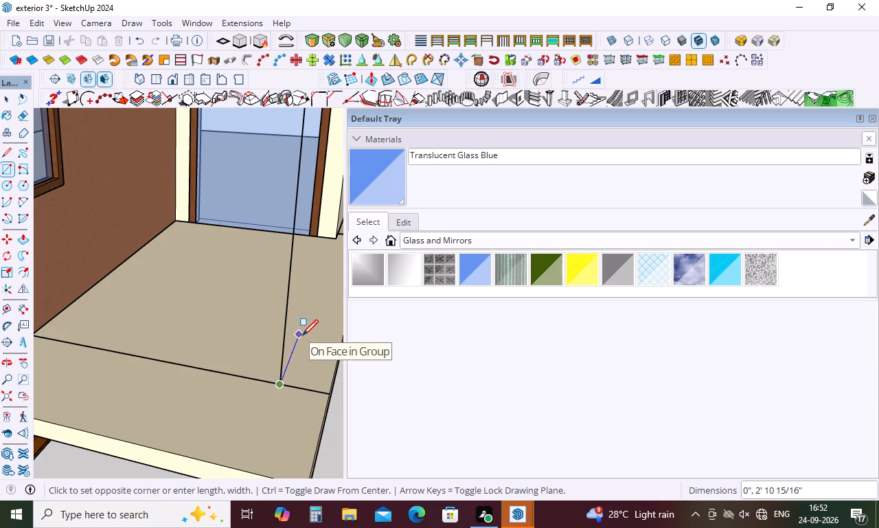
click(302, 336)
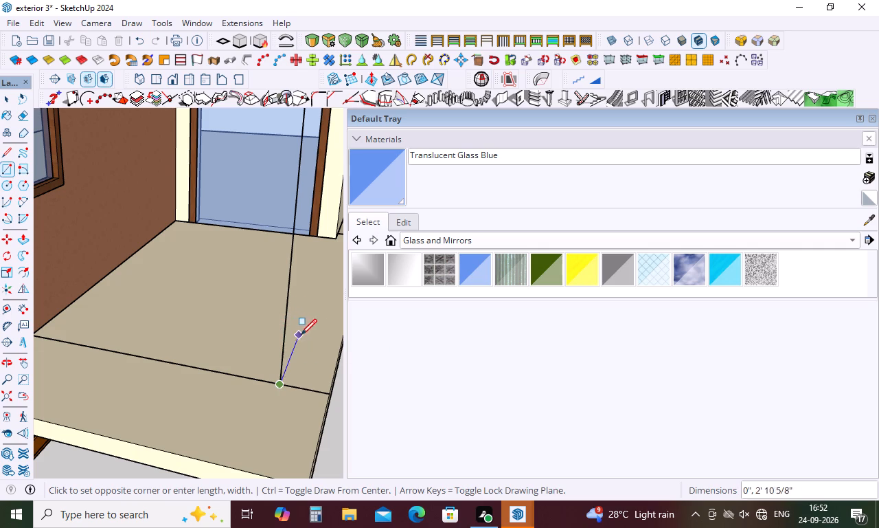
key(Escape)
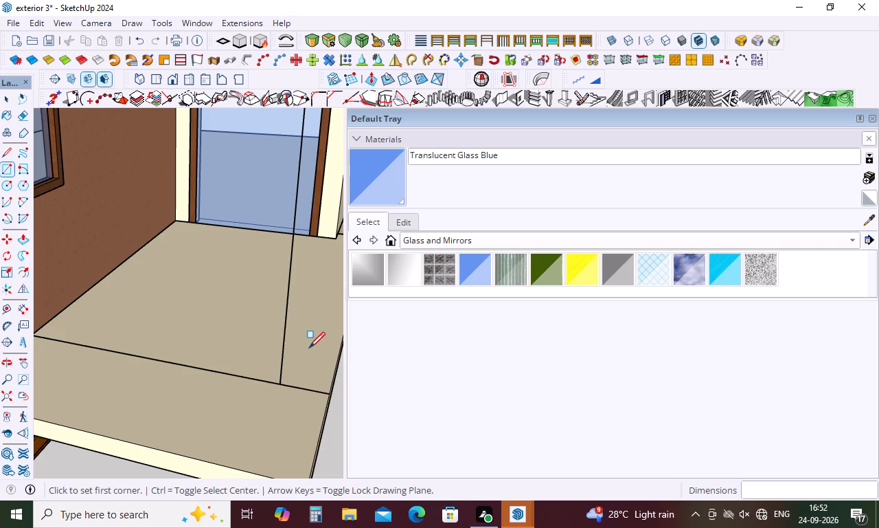
Outline a 2' by 9" rectangular column footprint on the balcony floor, starting at the vertical line's lower end.
key(l)
click(280, 384)
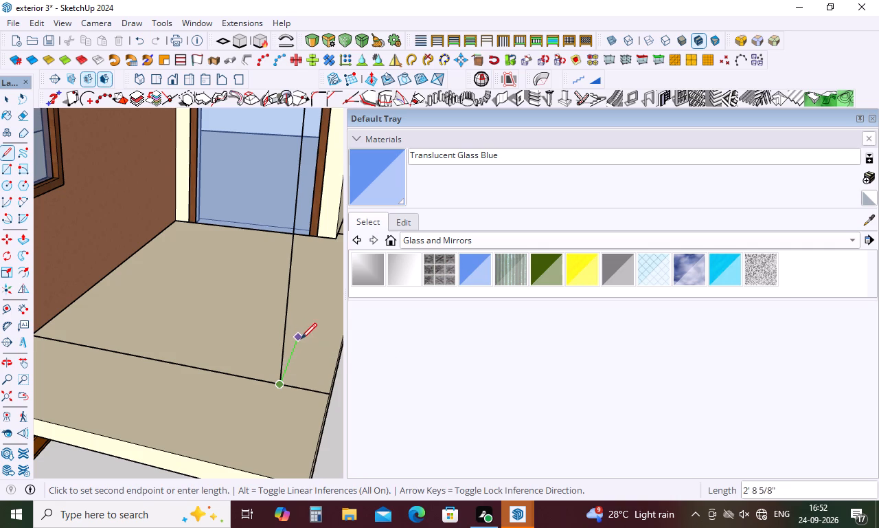
text(12)
key(BackSpace)
key(BackSpace)
text(2')
key(Return)
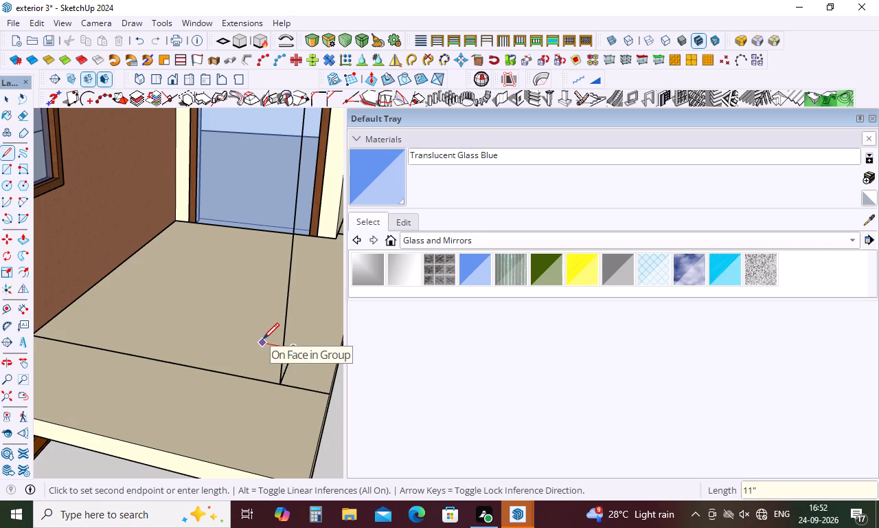
key(9)
key(Return)
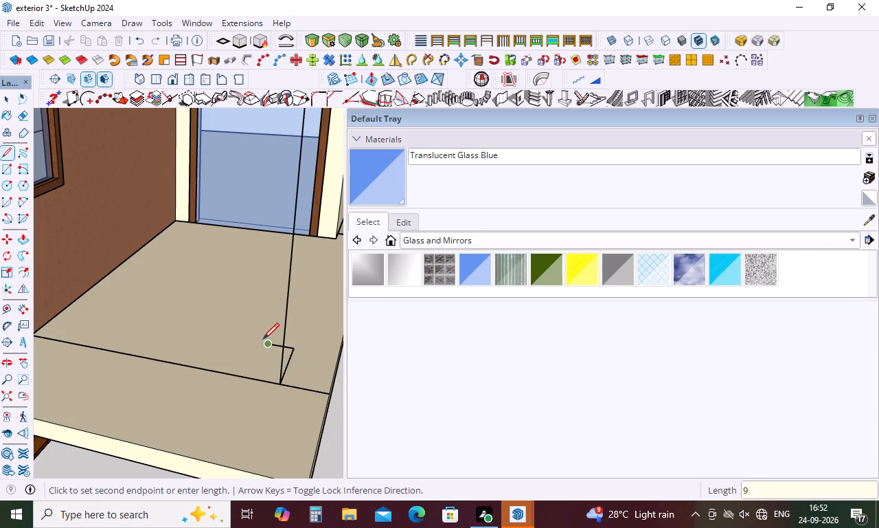
click(253, 379)
key(space)
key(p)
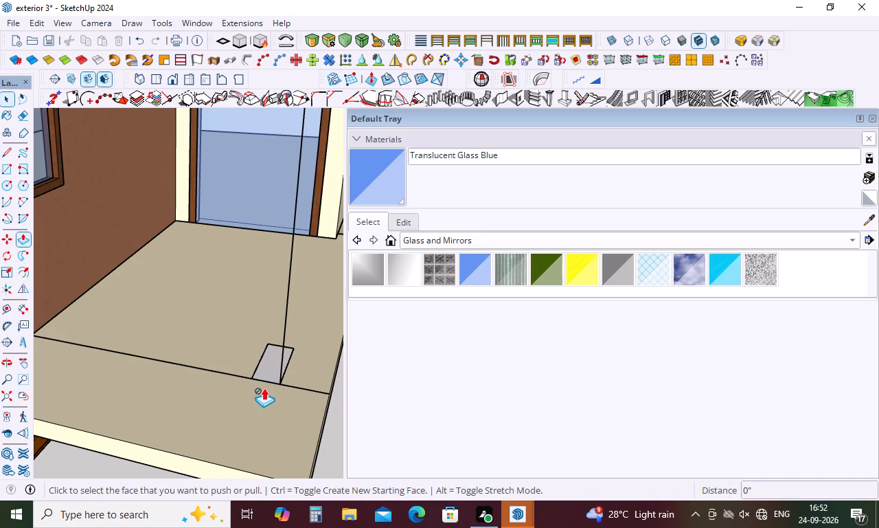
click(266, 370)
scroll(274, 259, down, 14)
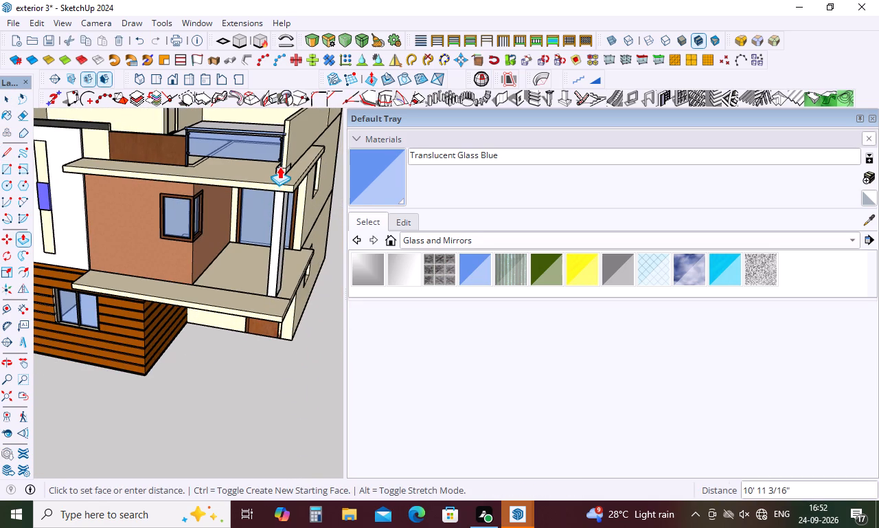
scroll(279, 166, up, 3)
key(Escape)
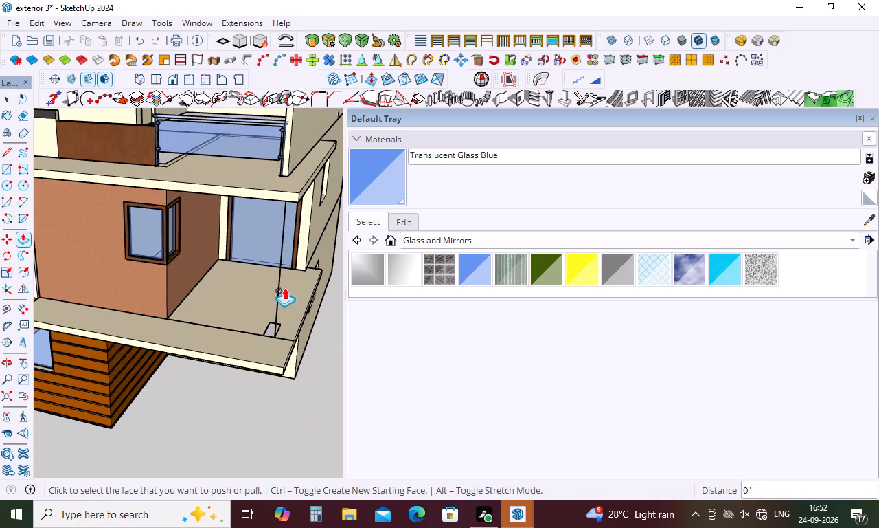
Split the column footprint lengthwise with a line between the midpoints of its short sides.
scroll(284, 318, up, 9)
key(space)
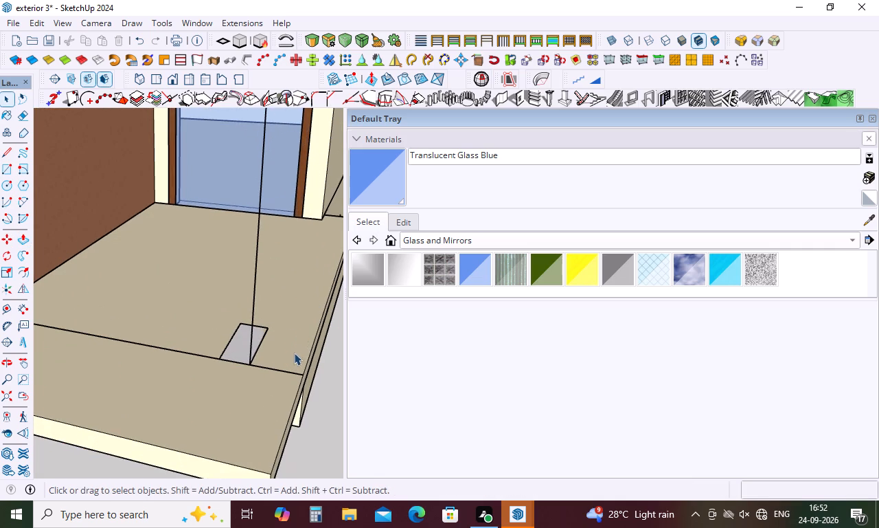
key(l)
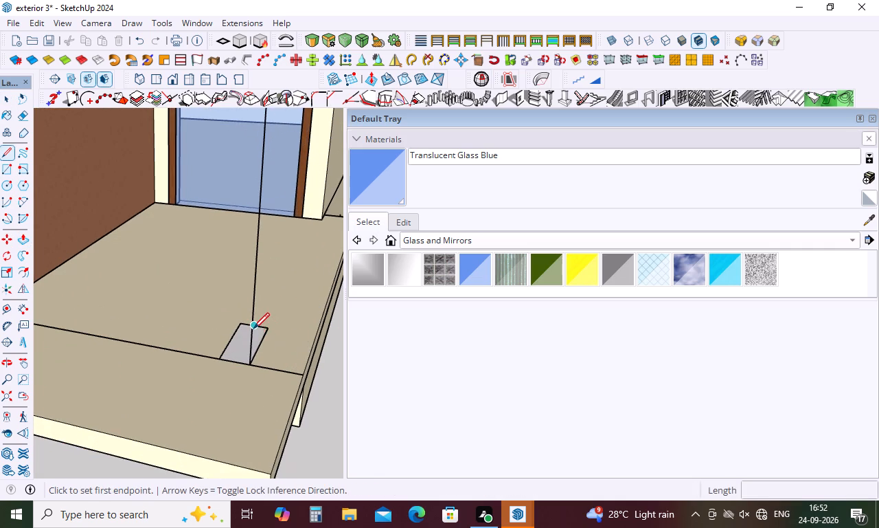
click(253, 329)
click(232, 364)
key(space)
Push/Pull the outer lengthwise half of the column footprint up 10' 6" to meet the upper slab.
key(p)
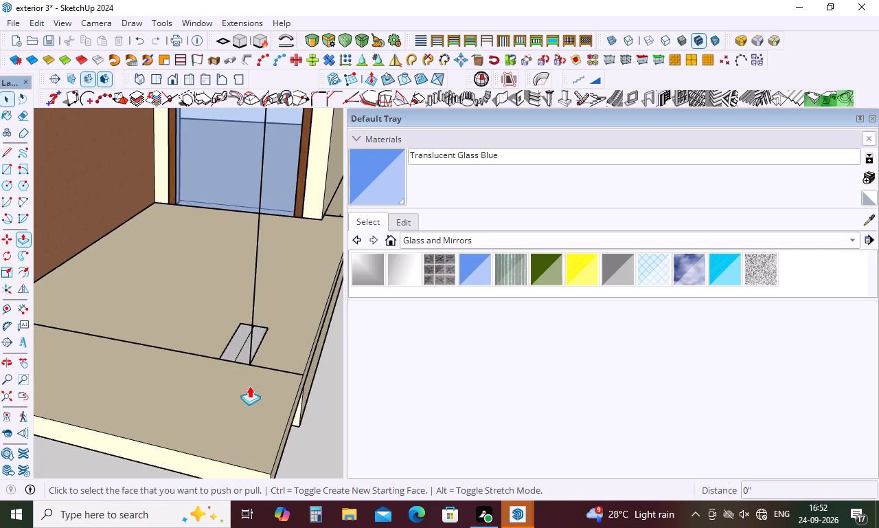
click(242, 358)
scroll(244, 291, down, 14)
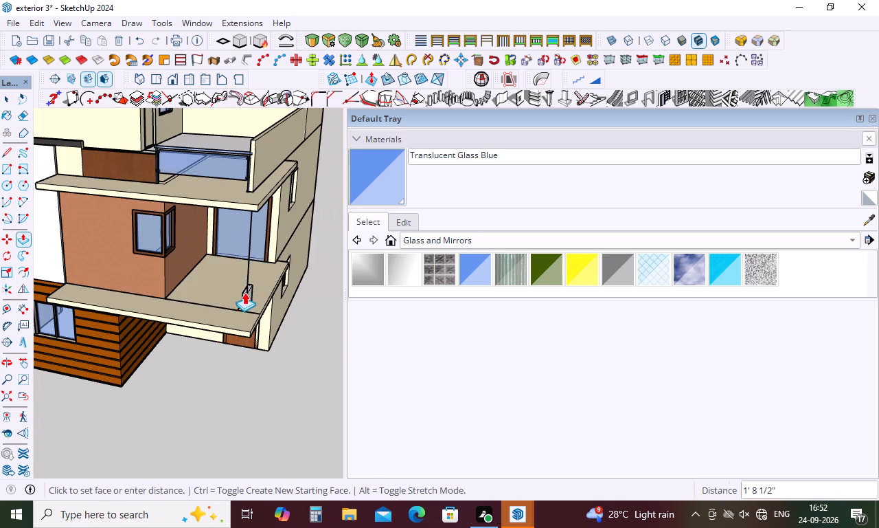
scroll(248, 173, up, 4)
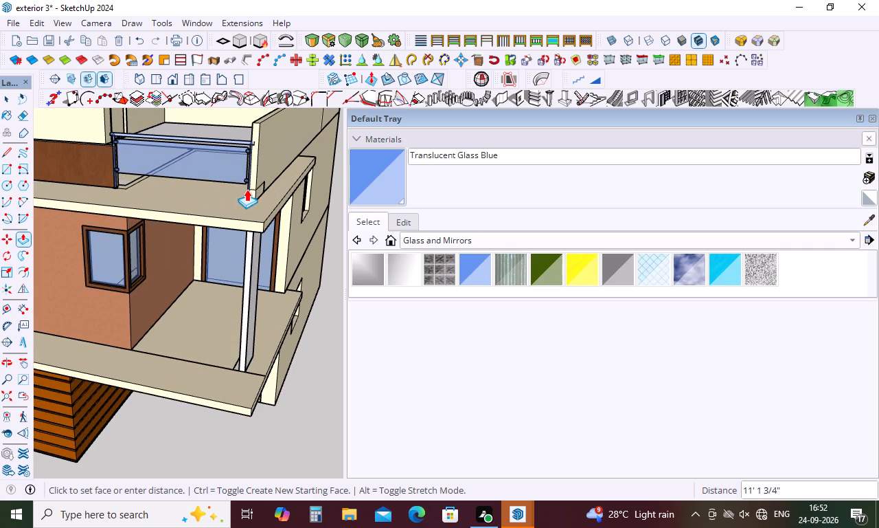
scroll(246, 200, up, 5)
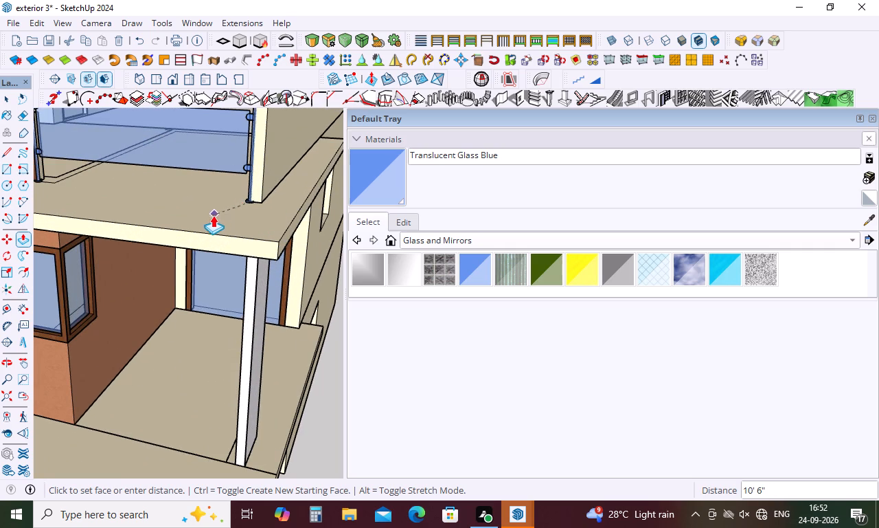
click(181, 225)
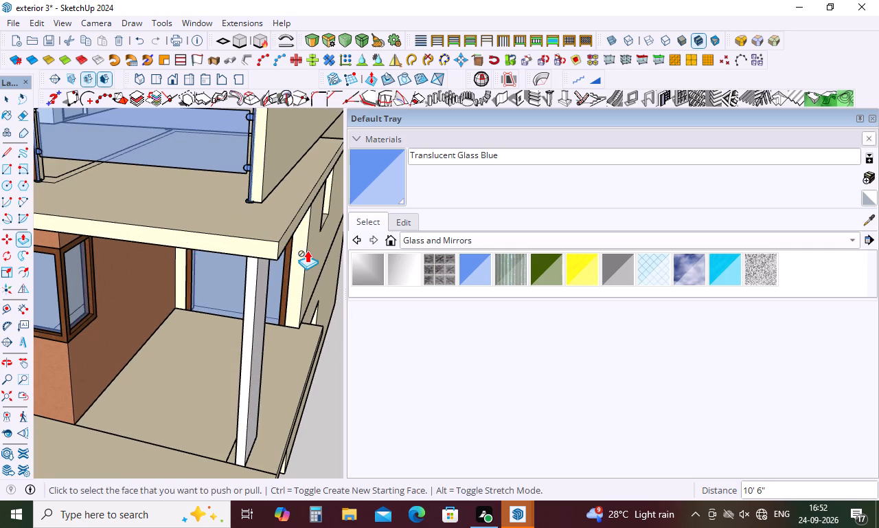
Erase the leftover edges of the unused half of the footprint beside the column's base.
scroll(311, 249, down, 4)
middle_drag(311, 249, 295, 305)
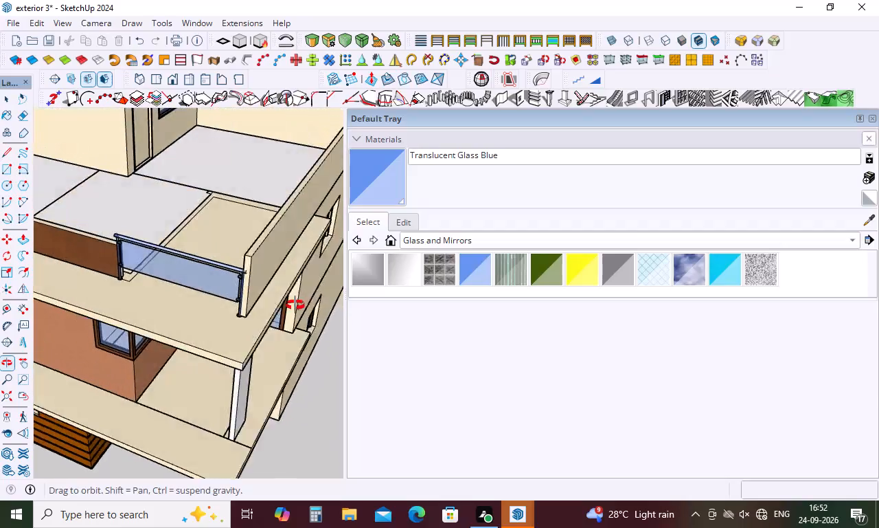
middle_drag(295, 305, 284, 227)
scroll(246, 318, down, 2)
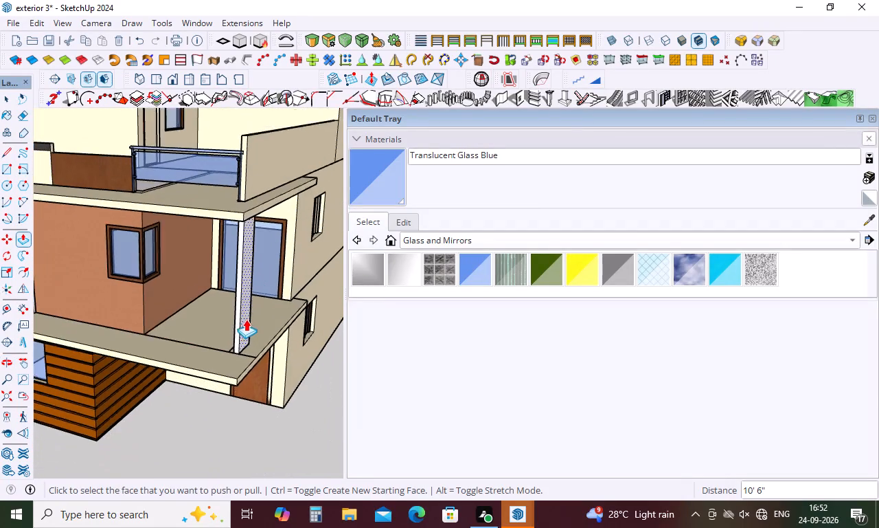
scroll(246, 319, down, 1)
middle_drag(248, 356, 339, 376)
scroll(310, 359, up, 9)
key(space)
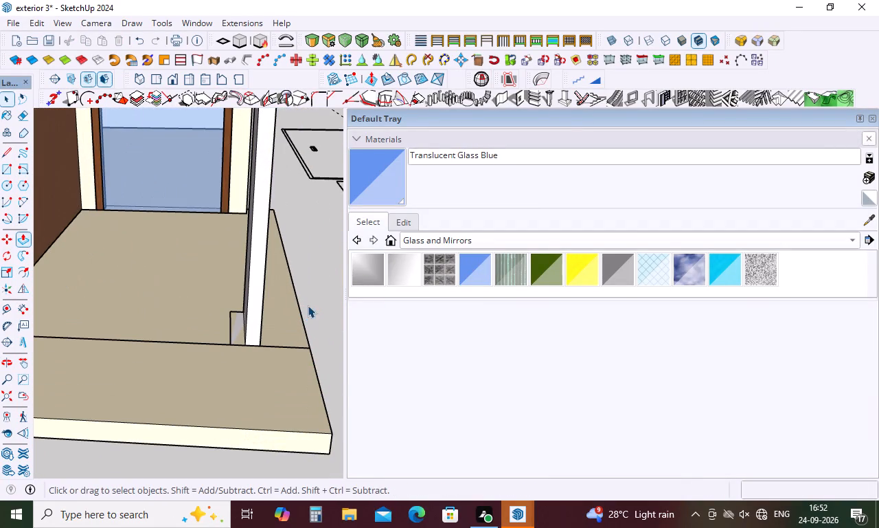
key(e)
scroll(233, 308, up, 4)
click(233, 317)
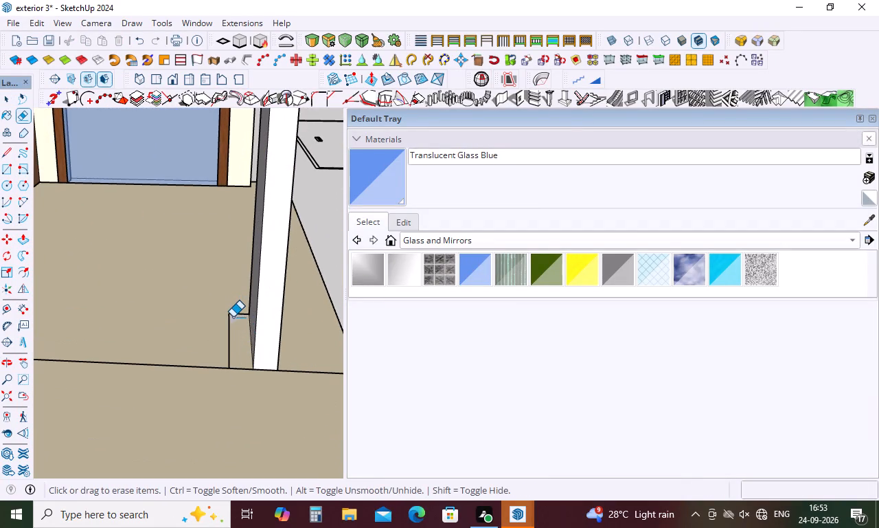
click(234, 317)
drag(233, 318, 227, 332)
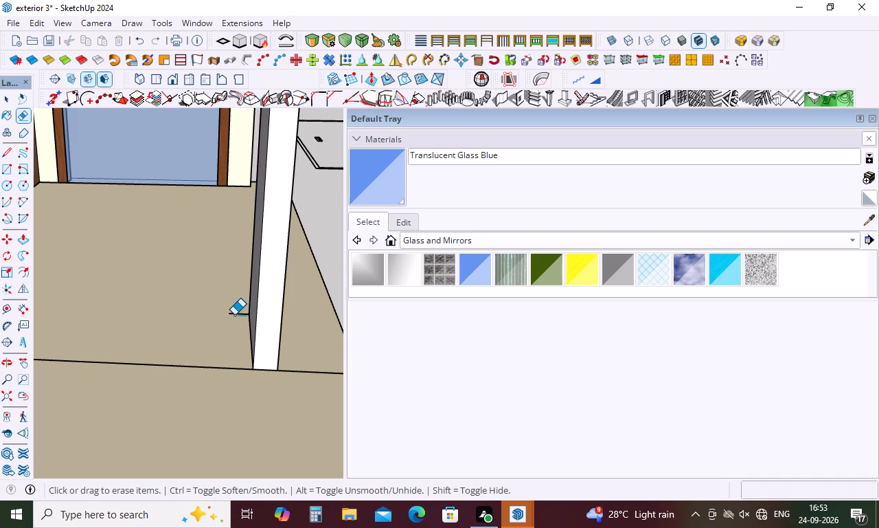
drag(234, 315, 234, 324)
scroll(231, 273, down, 15)
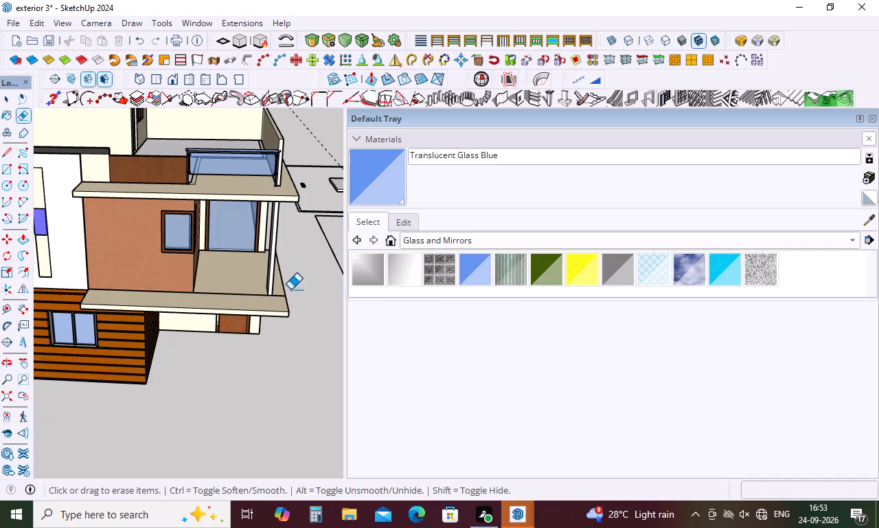
Erase the construction line across the lower balcony floor on both sides of the column.
key(space)
key(e)
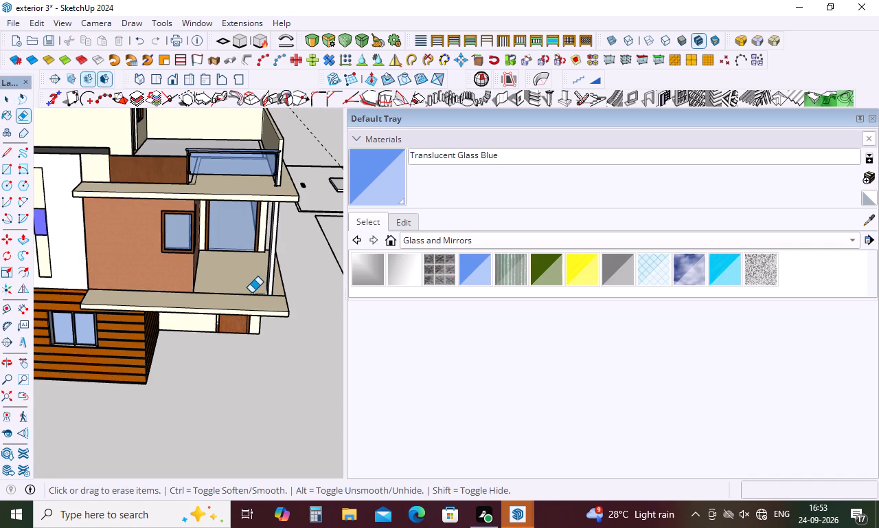
key(Escape)
key(e)
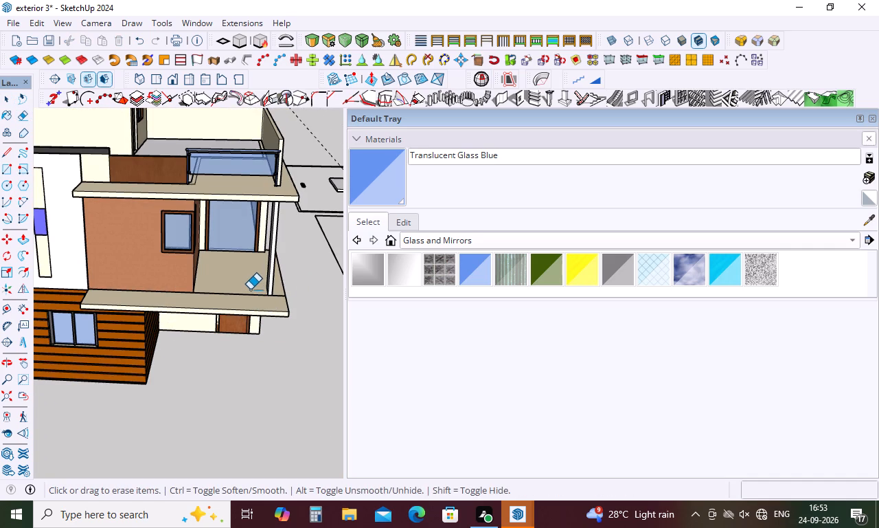
click(244, 296)
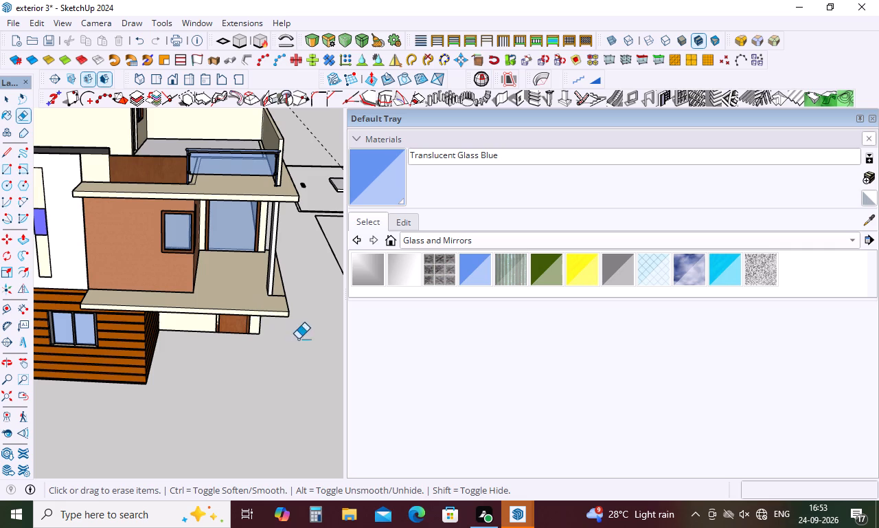
scroll(283, 294, up, 5)
click(276, 297)
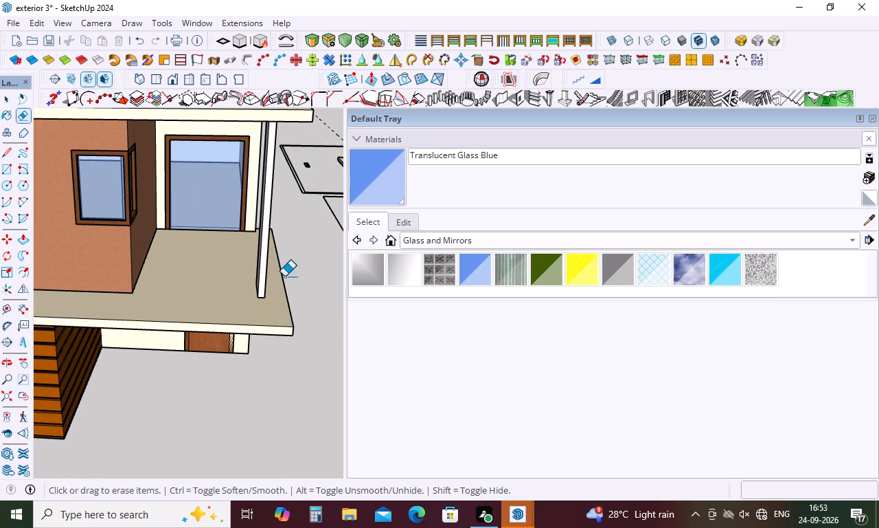
scroll(284, 276, down, 5)
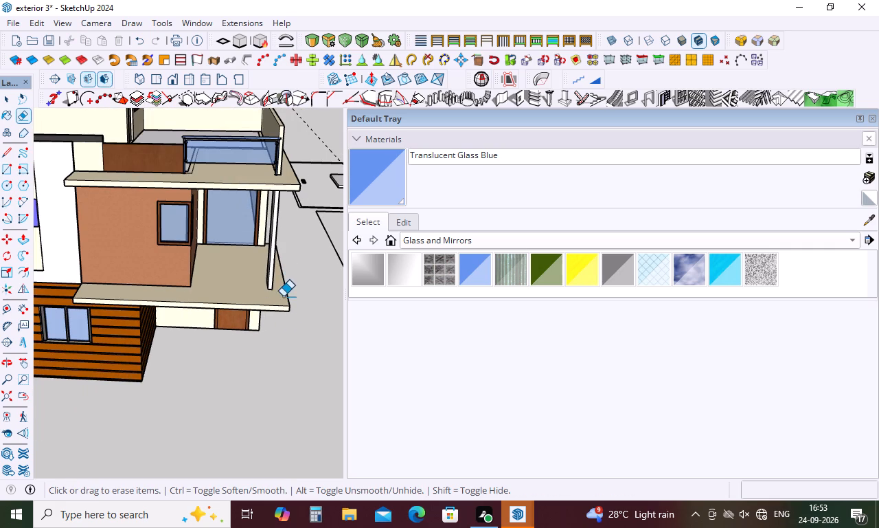
key(space)
Create a MajRail railing across the lower balcony's front, from the terracotta wall's corner to the column's base.
scroll(283, 296, down, 3)
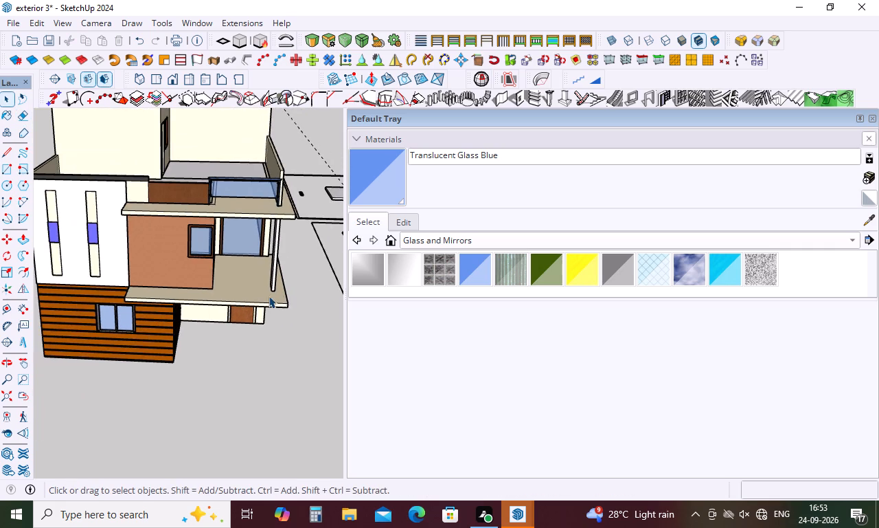
scroll(260, 290, up, 5)
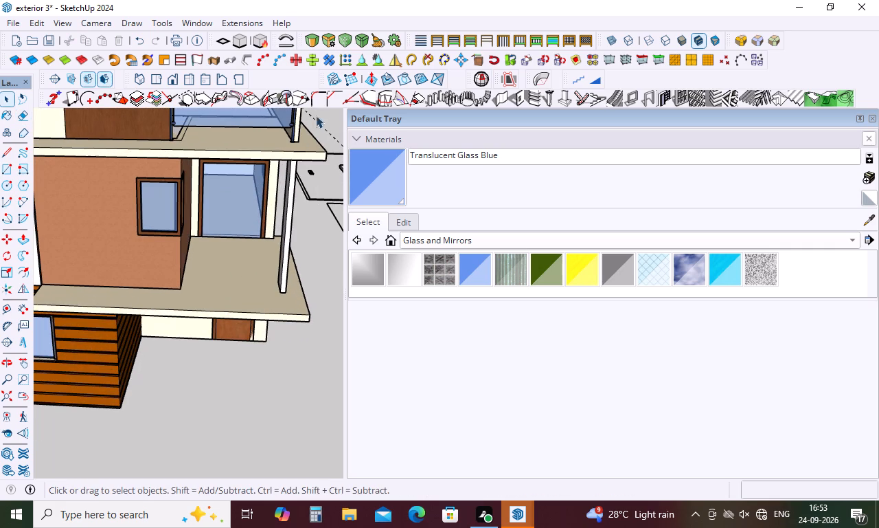
click(251, 25)
click(257, 161)
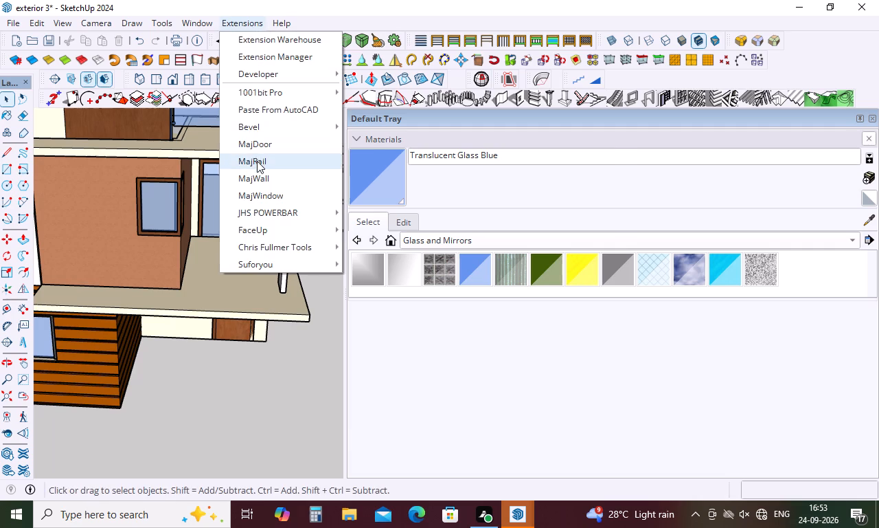
click(211, 400)
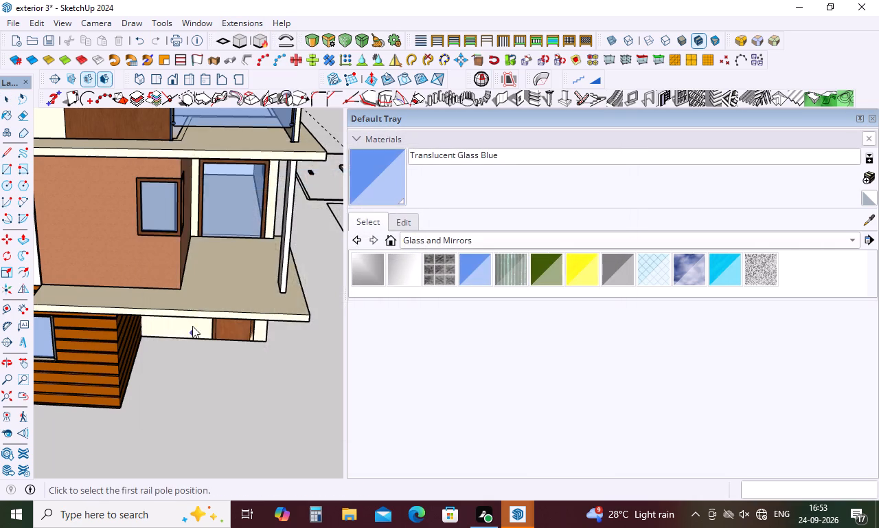
scroll(194, 310, up, 5)
click(168, 278)
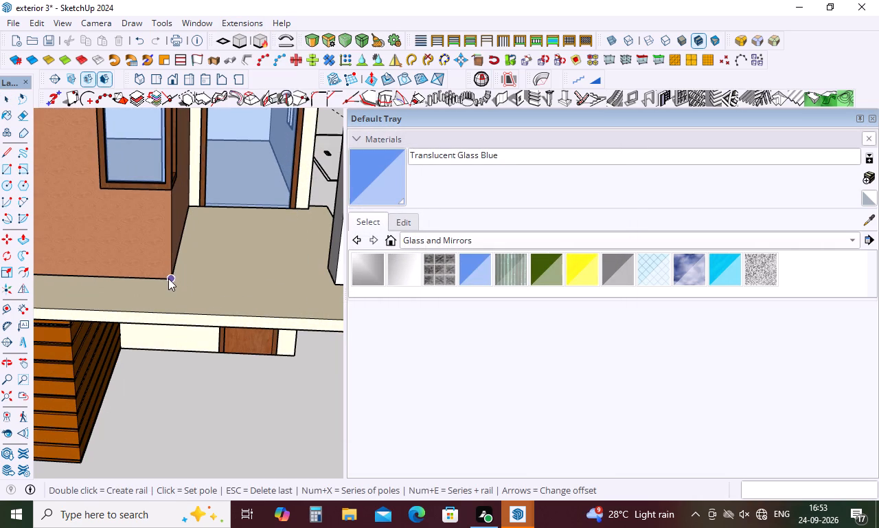
click(336, 287)
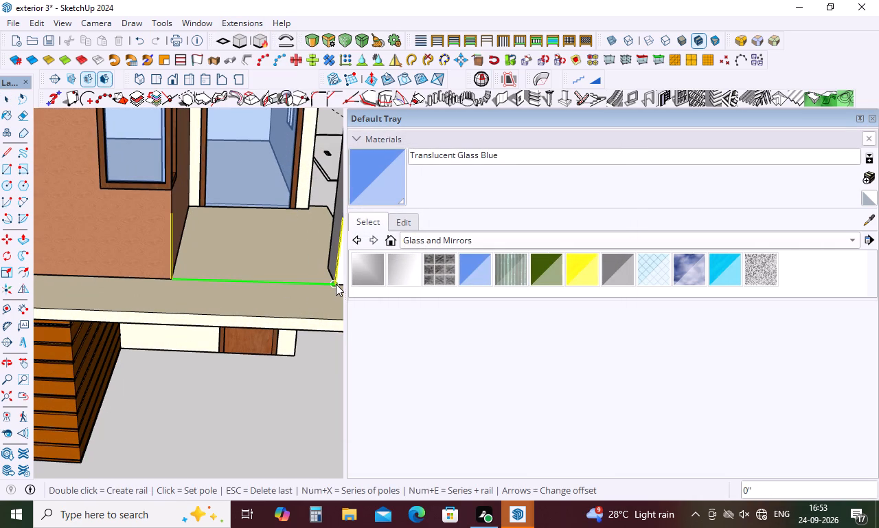
click(336, 284)
double_click(336, 284)
scroll(222, 252, down, 5)
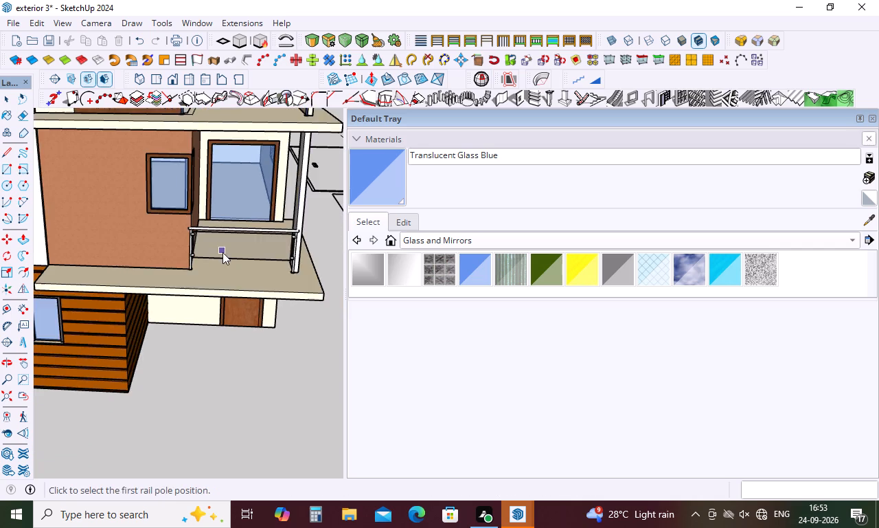
Create a second MajRail railing along the lower balcony's open side, from the column to the house wall beside the glass door.
scroll(222, 252, down, 5)
middle_drag(307, 254, 16, 229)
key(space)
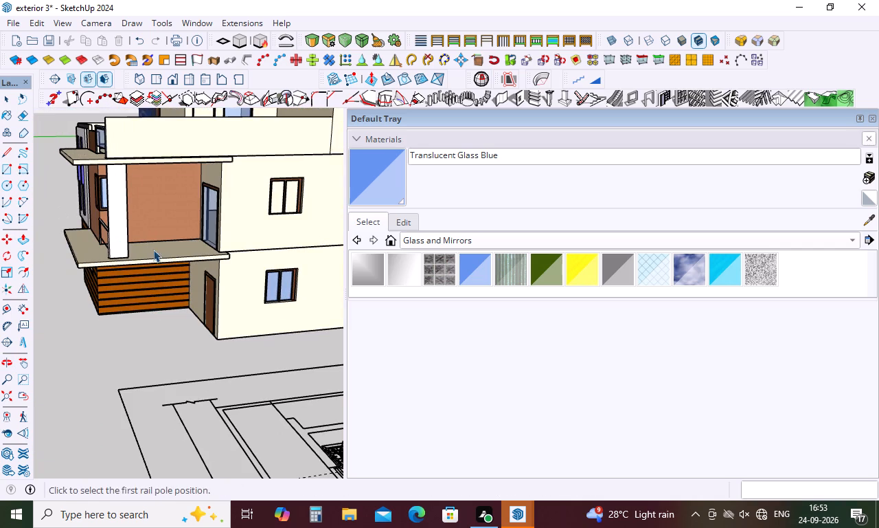
key(space)
scroll(135, 252, up, 4)
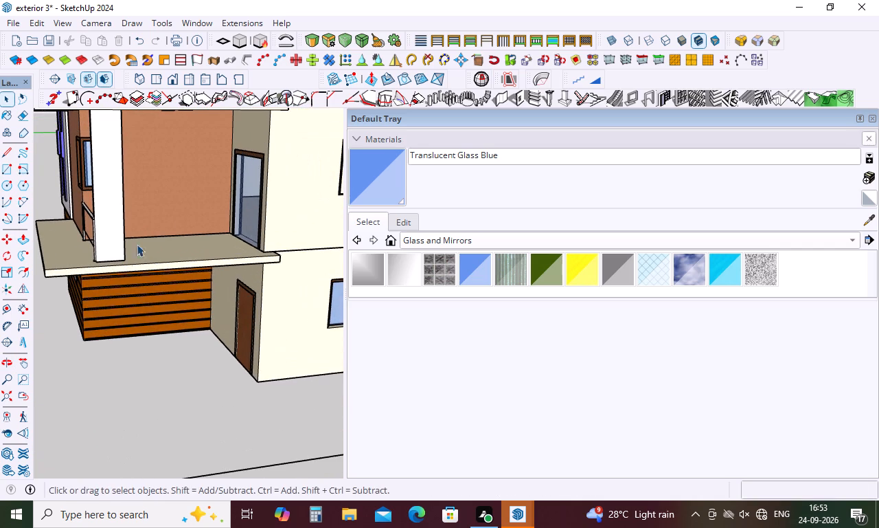
click(252, 23)
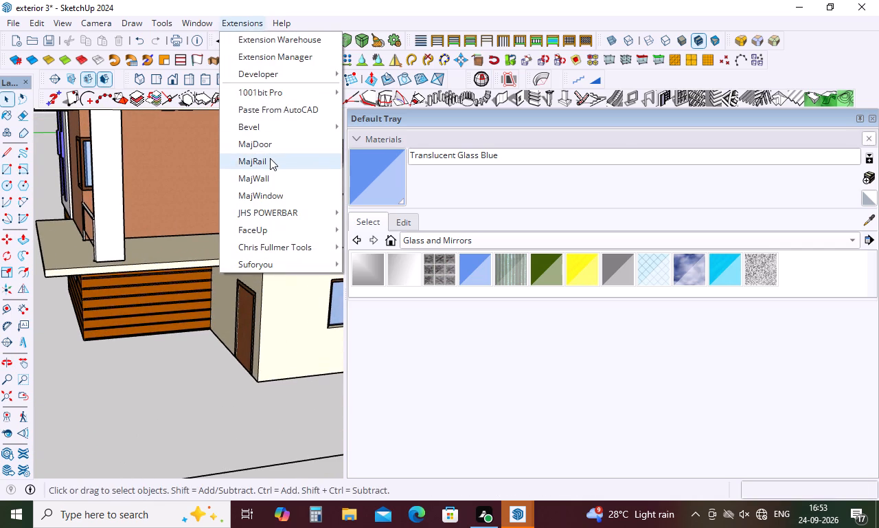
click(270, 159)
click(210, 400)
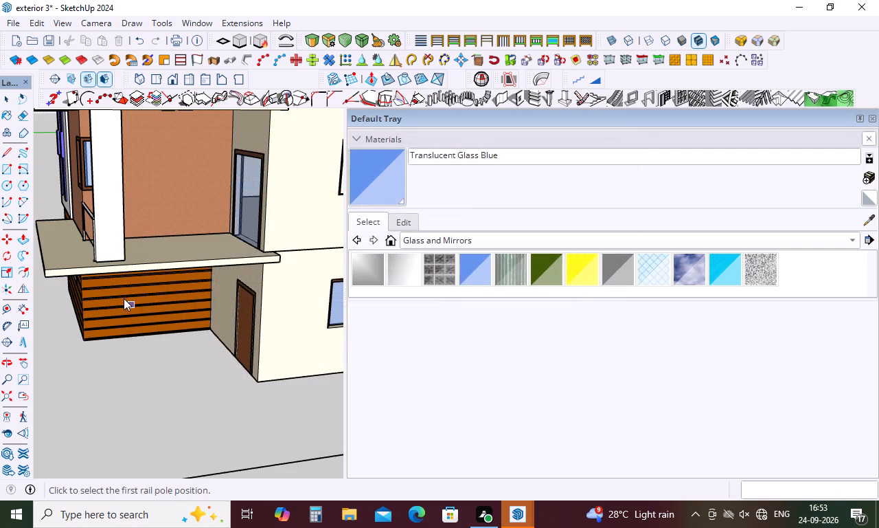
click(124, 258)
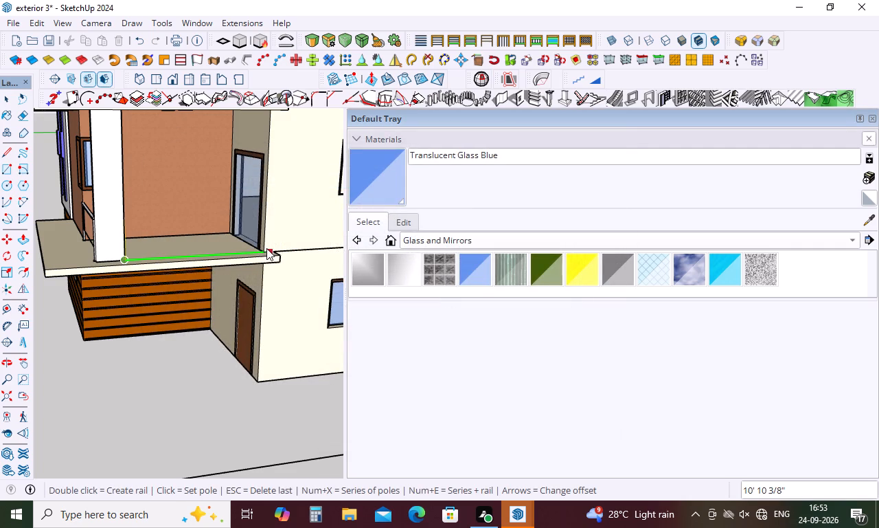
double_click(262, 250)
scroll(262, 246, down, 5)
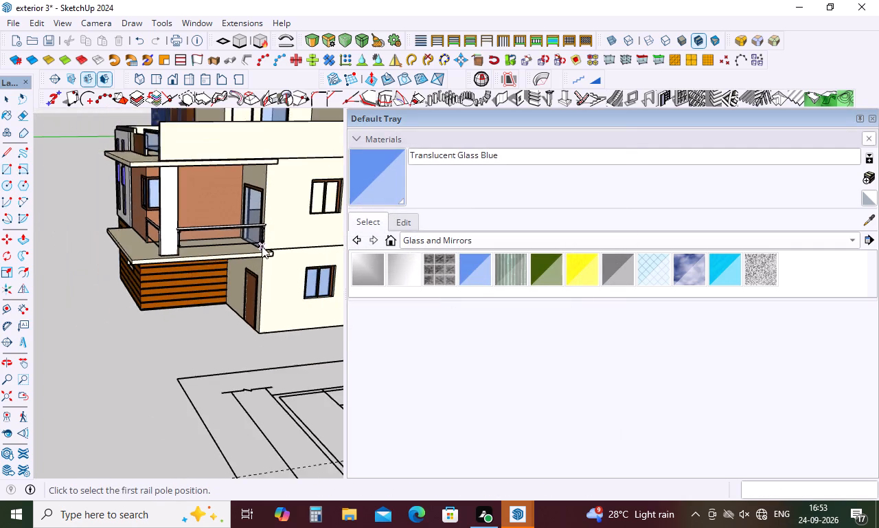
middle_drag(255, 255, 397, 294)
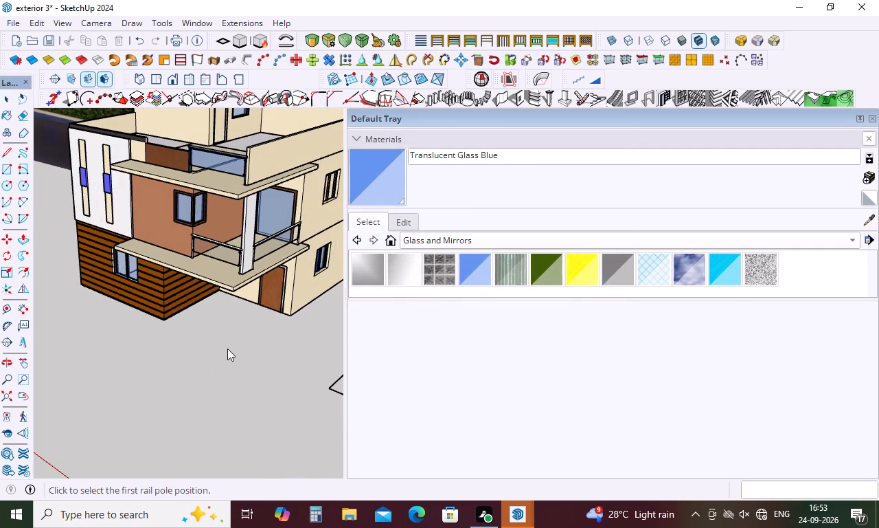
click(227, 349)
key(space)
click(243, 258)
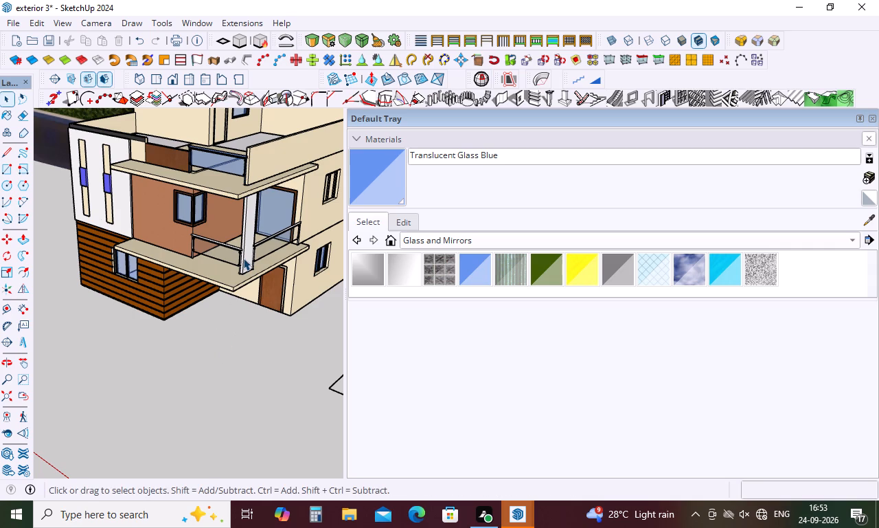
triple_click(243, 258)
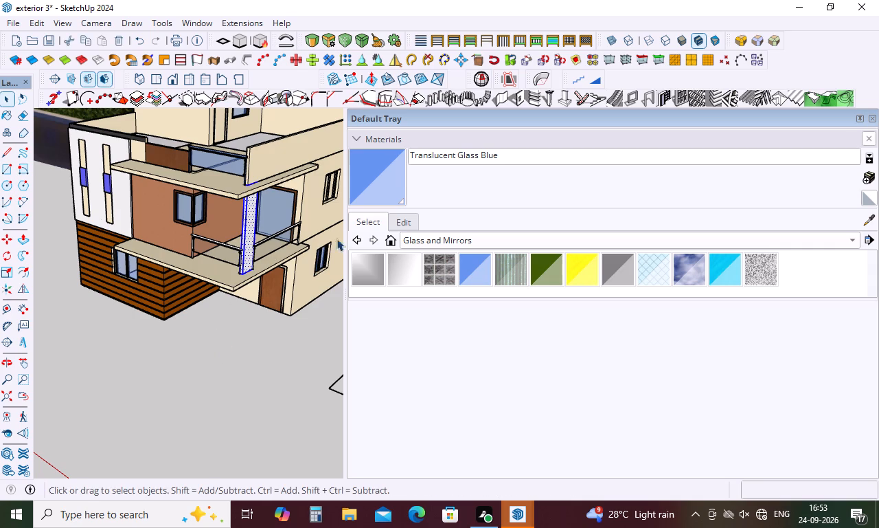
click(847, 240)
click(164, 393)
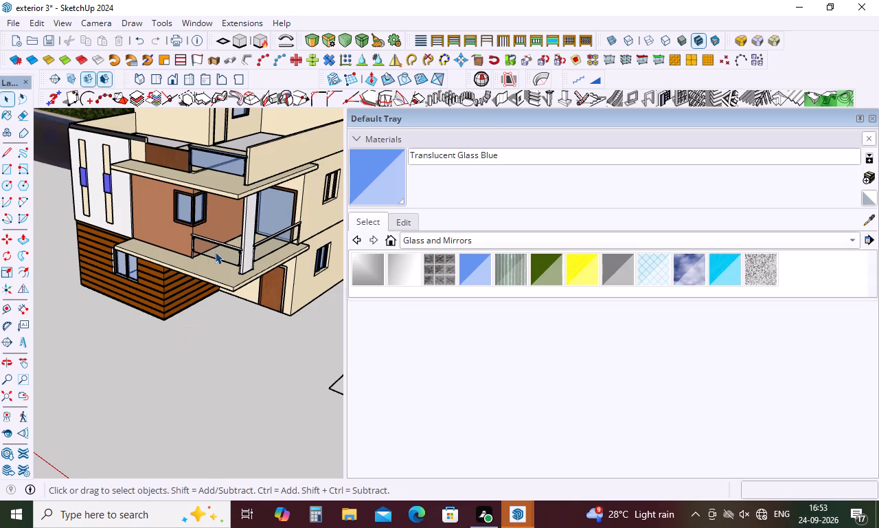
Paint the lower balcony's front railing, inside its group, with Translucent Glass Blue.
double_click(215, 252)
click(215, 252)
click(475, 267)
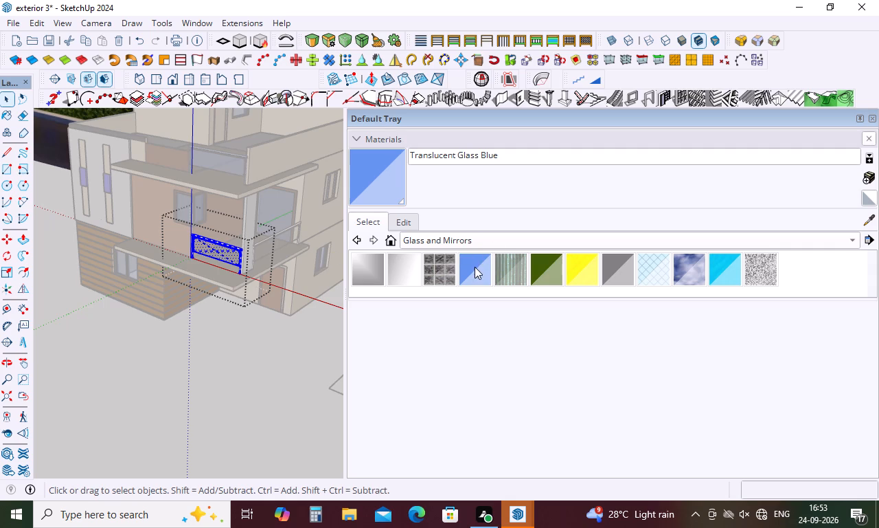
click(263, 362)
click(222, 260)
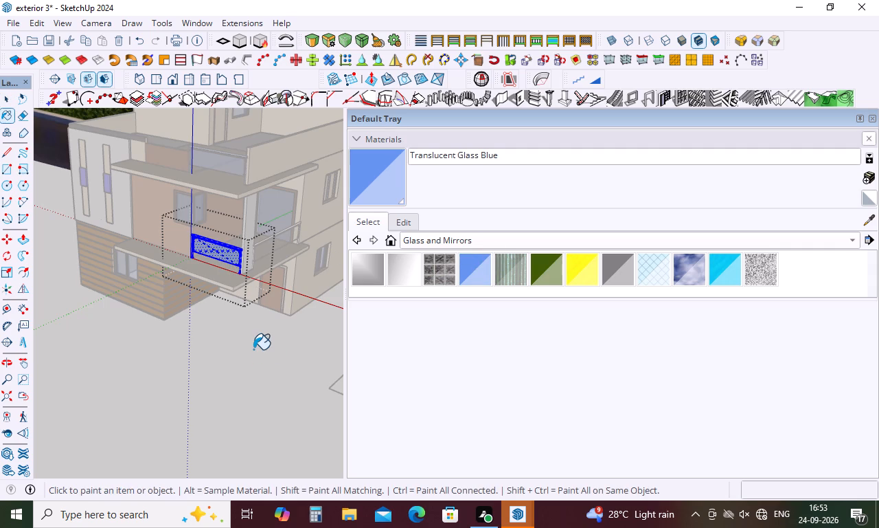
Paint the railing along the lower balcony's open side, inside its group, with Translucent Glass Blue.
click(254, 351)
key(space)
click(264, 346)
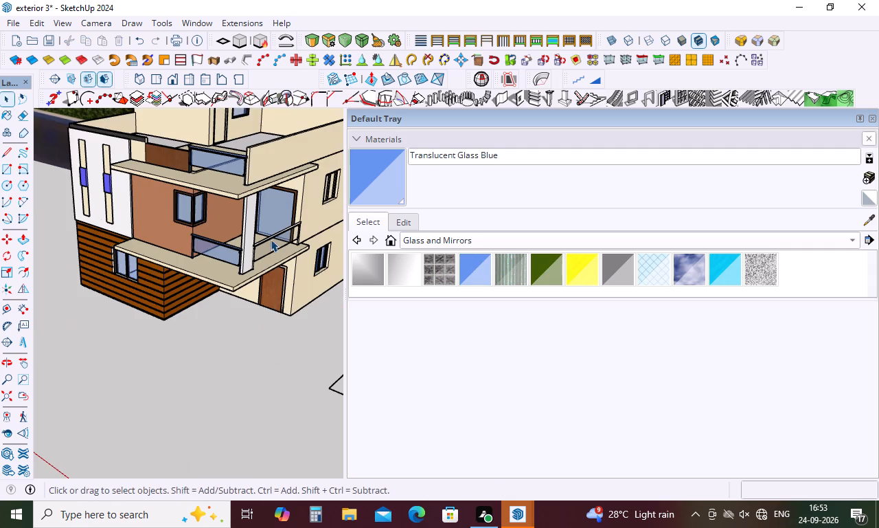
triple_click(271, 241)
click(472, 265)
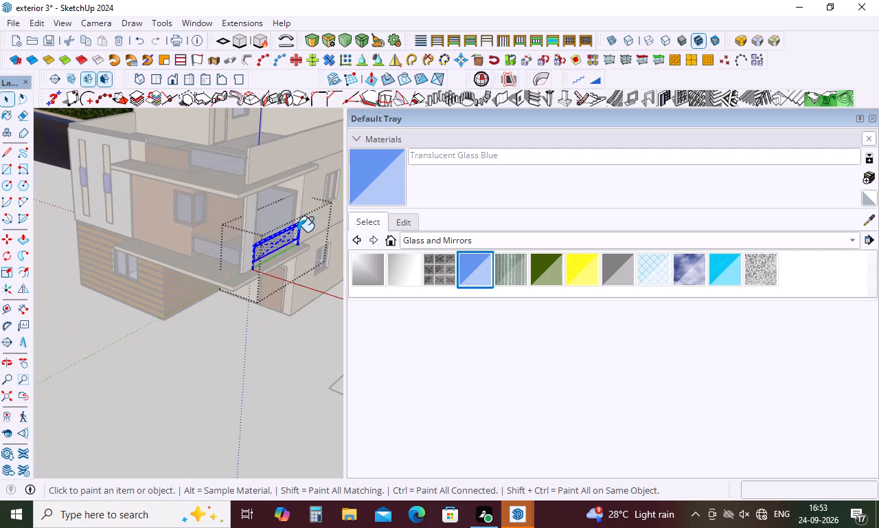
click(288, 239)
key(space)
double_click(274, 379)
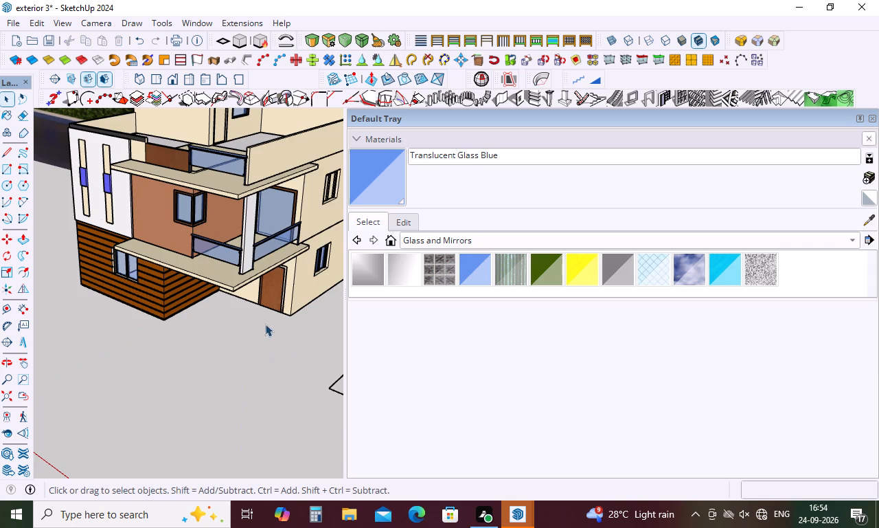
Paint the whole thin column on the lower balcony with Color D01 from the Colors collection.
triple_click(251, 247)
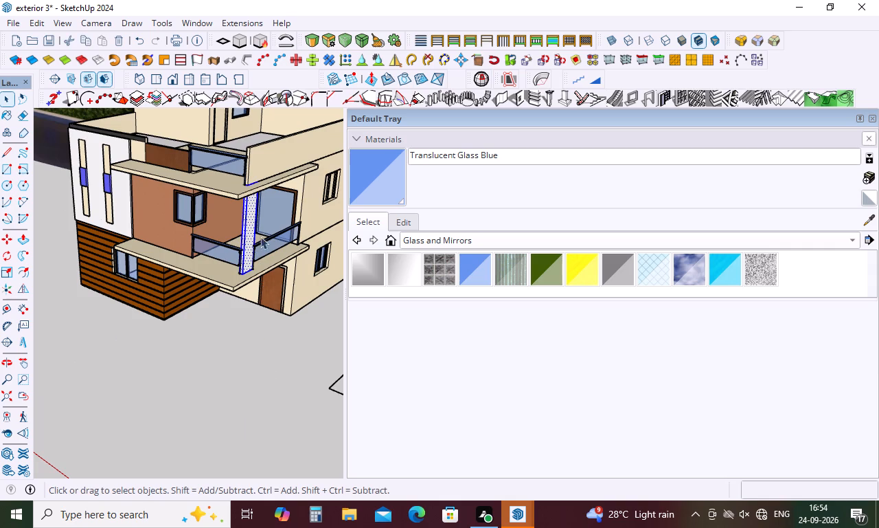
click(855, 240)
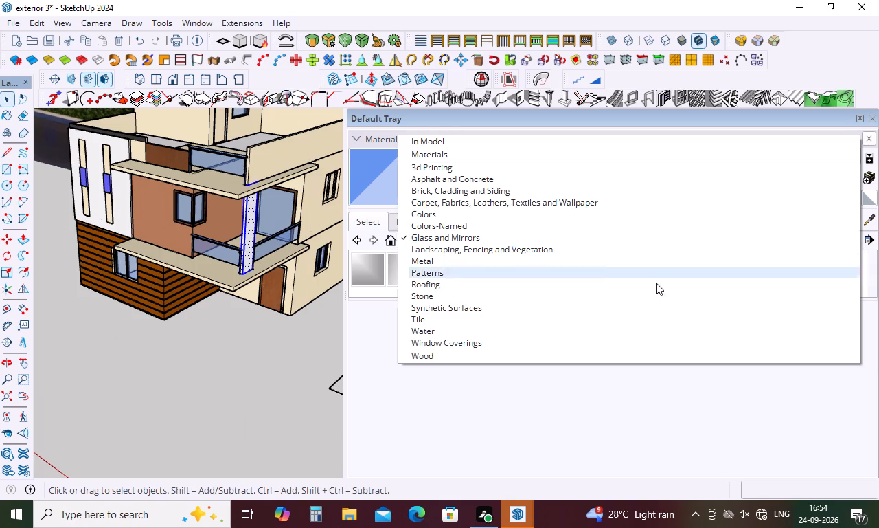
click(426, 213)
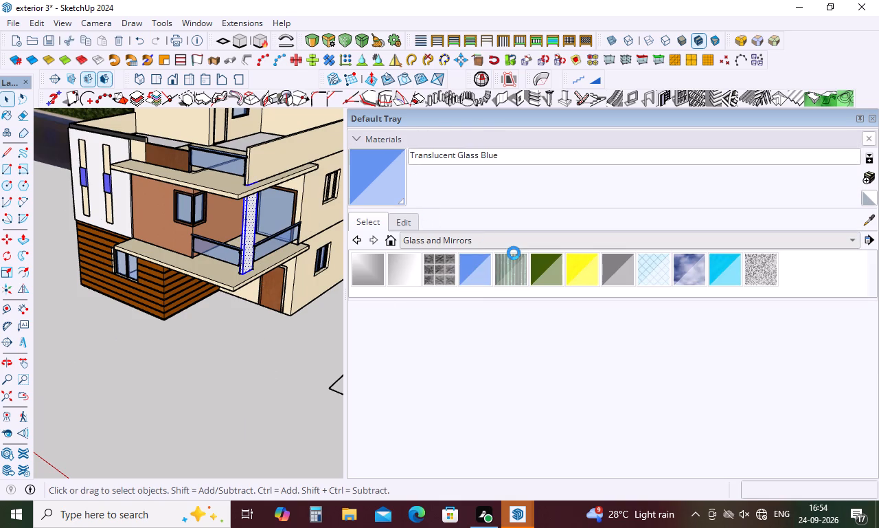
click(724, 295)
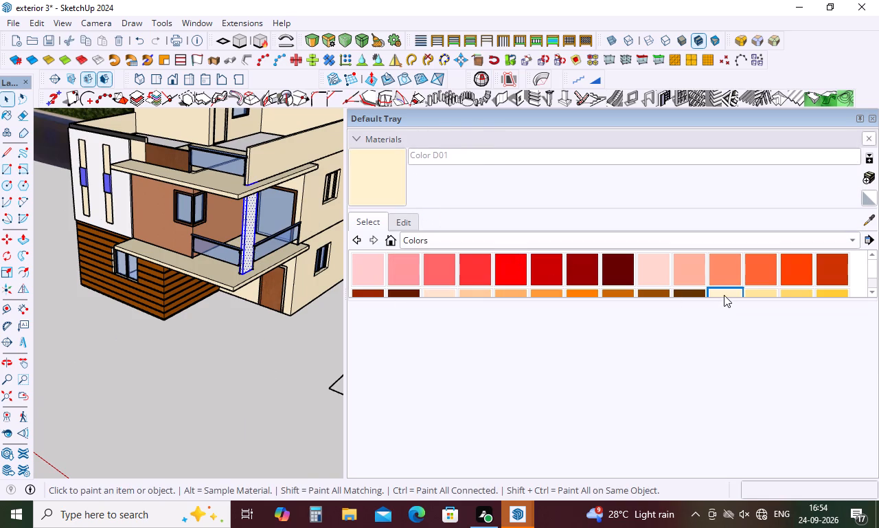
click(249, 237)
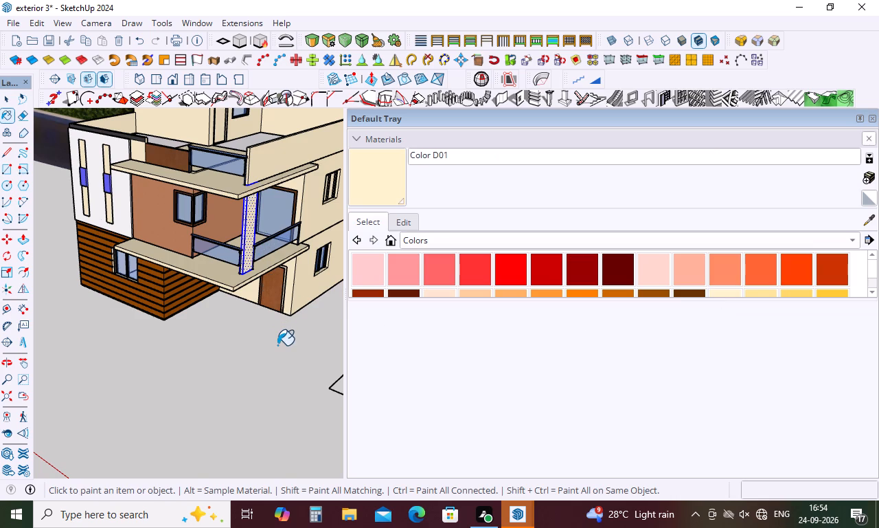
key(space)
click(277, 357)
Examine the house's balconies, column and railings from several angles, including from below, alongside the reference picture.
scroll(277, 357, down, 3)
middle_drag(277, 357, 344, 300)
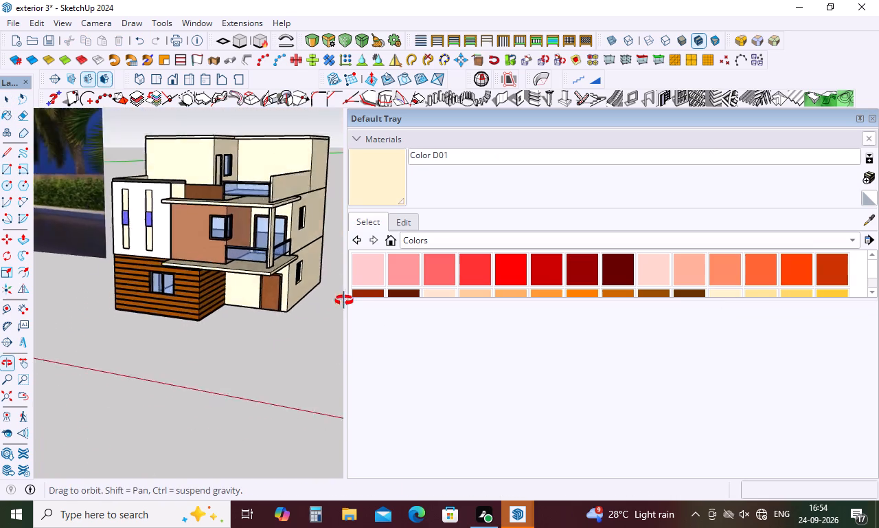
middle_drag(344, 300, 391, 268)
scroll(286, 261, up, 4)
middle_drag(286, 266, 286, 267)
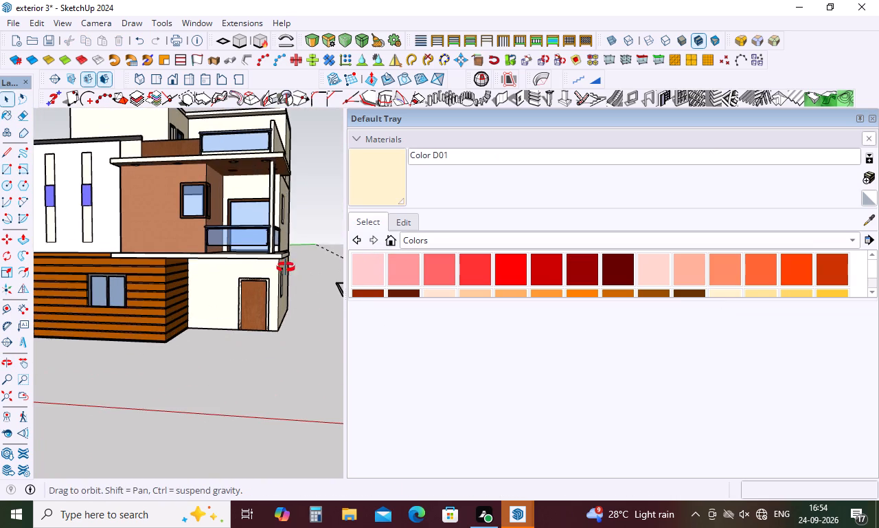
middle_drag(286, 267, 305, 265)
middle_drag(305, 265, 255, 274)
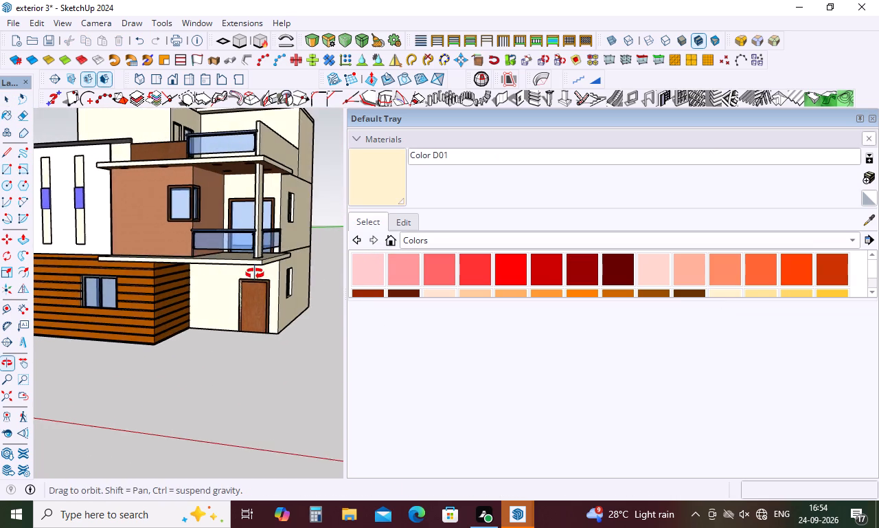
middle_drag(255, 274, 233, 269)
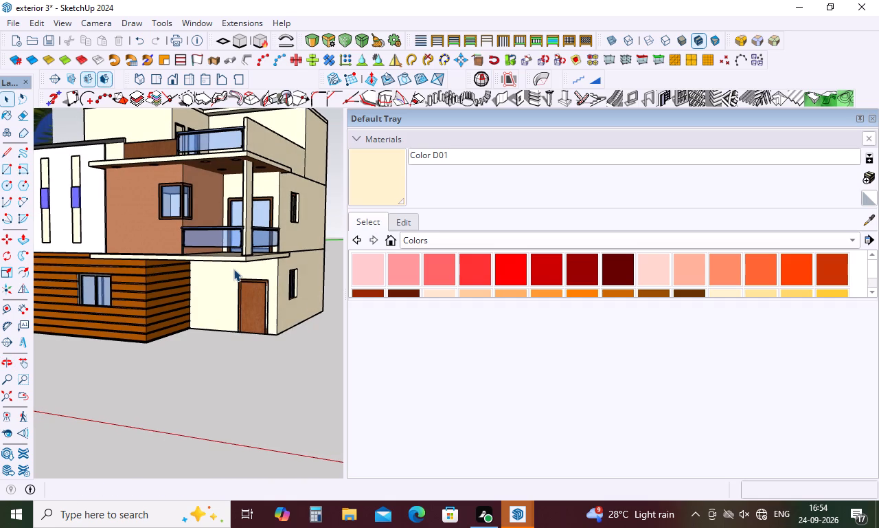
middle_drag(233, 269, 216, 206)
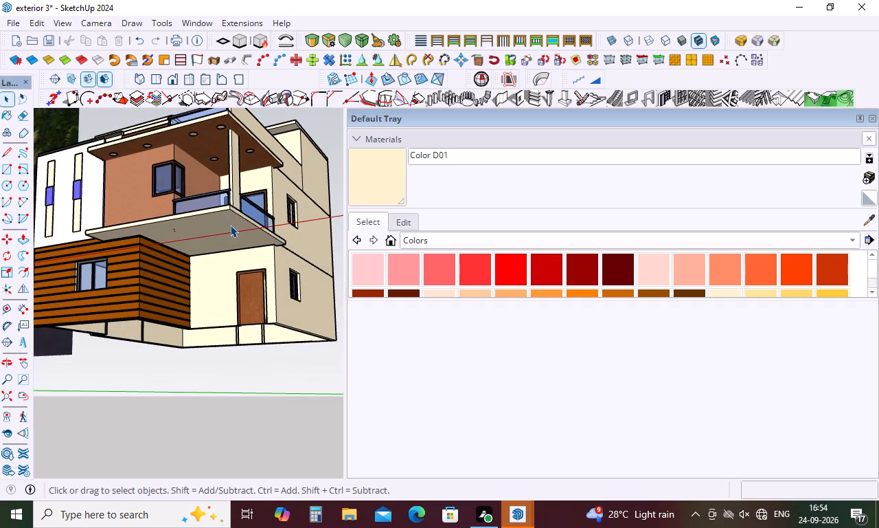
scroll(237, 245, down, 8)
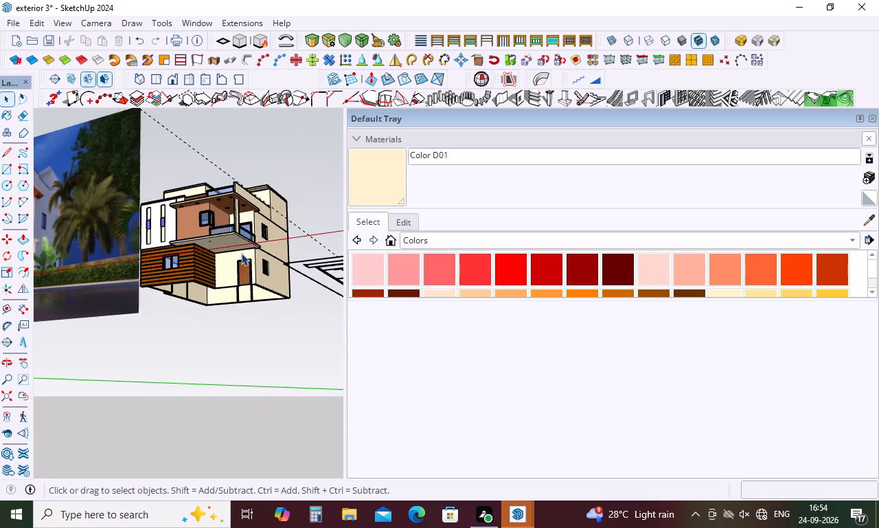
scroll(241, 253, down, 4)
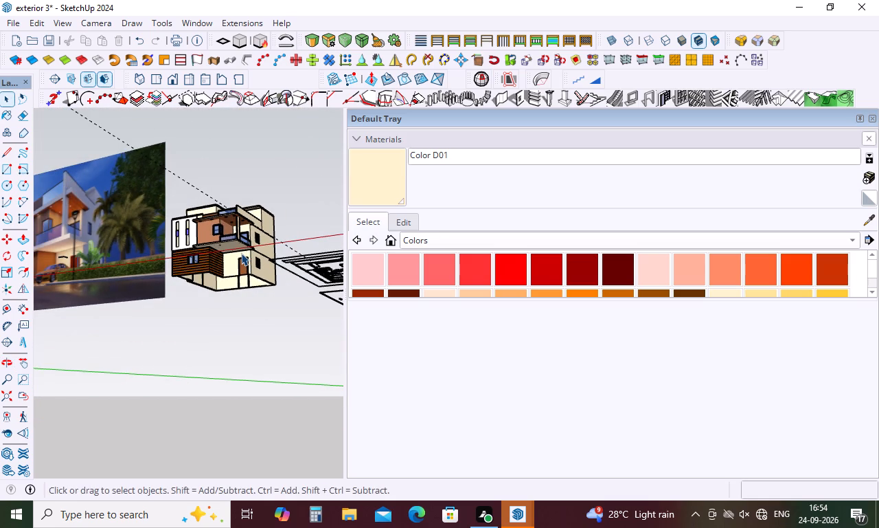